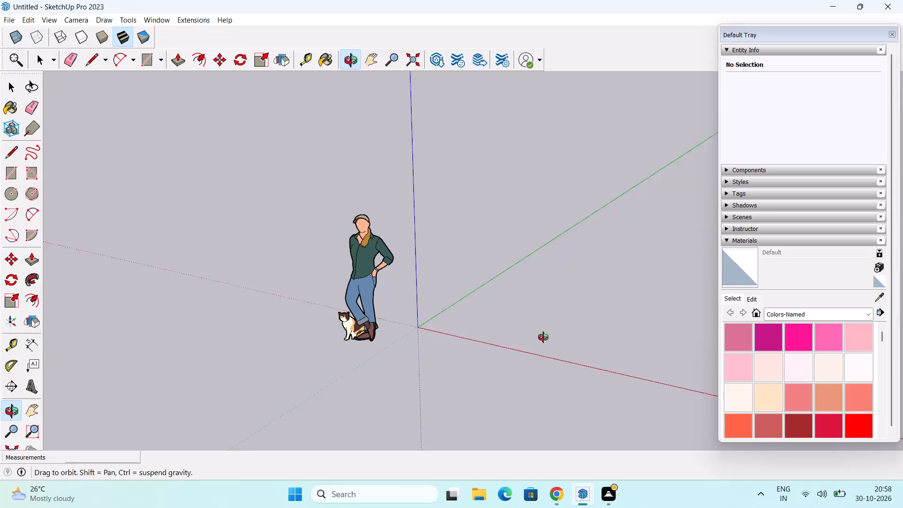
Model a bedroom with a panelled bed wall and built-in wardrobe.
Draw a 13' by 11' rectangle on the ground plane beside the origin.
middle_click_drag(552, 324, 220, 346)
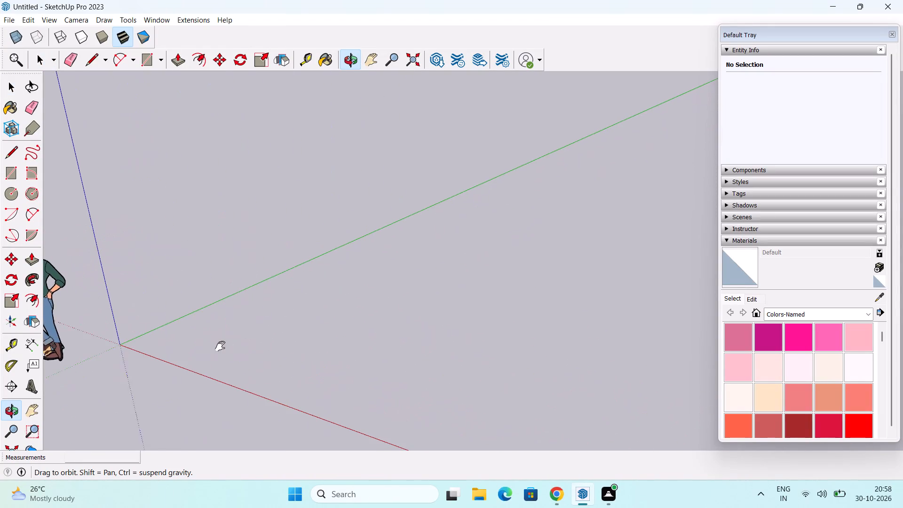
middle_click_drag(220, 346, 215, 345)
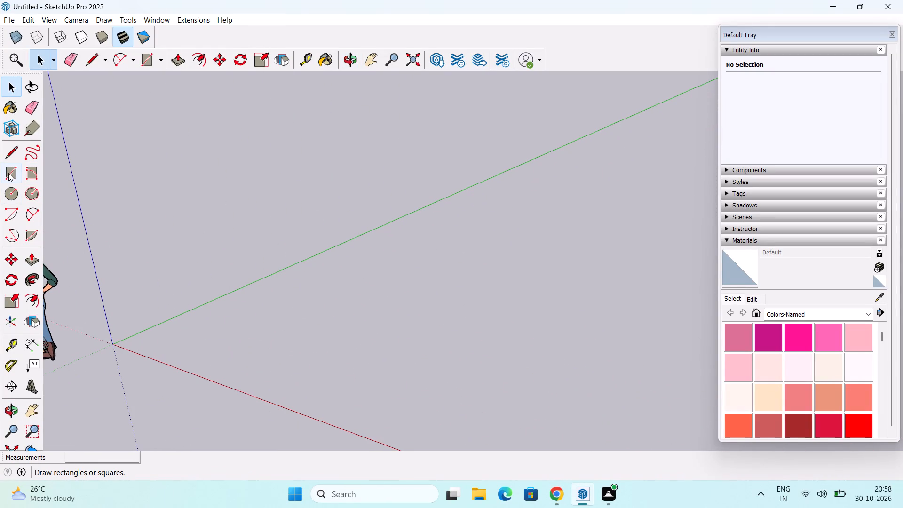
left_click(8, 173)
left_click(282, 310)
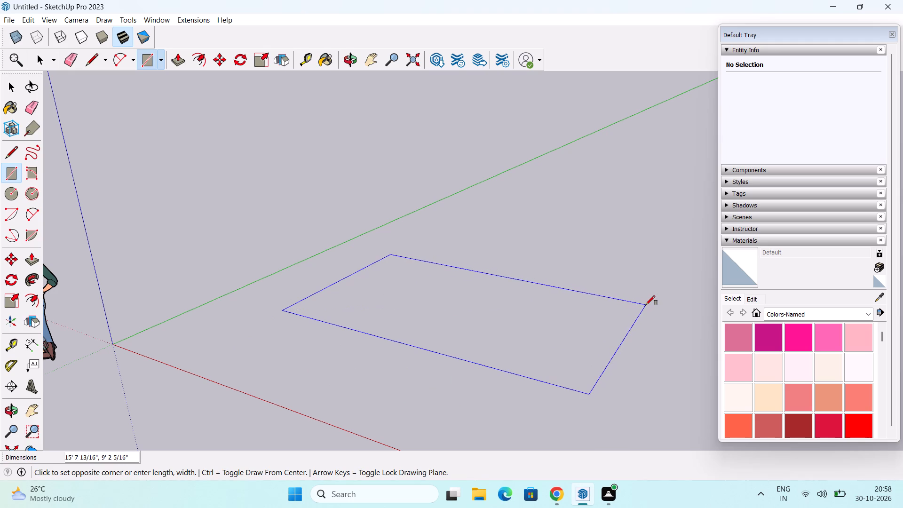
type("13")
key("apostrophe")
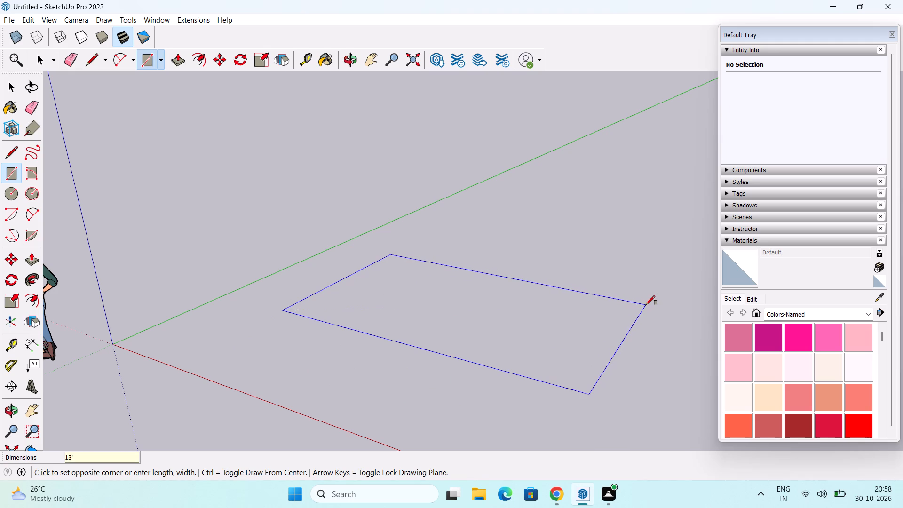
type(",11'")
key("Return")
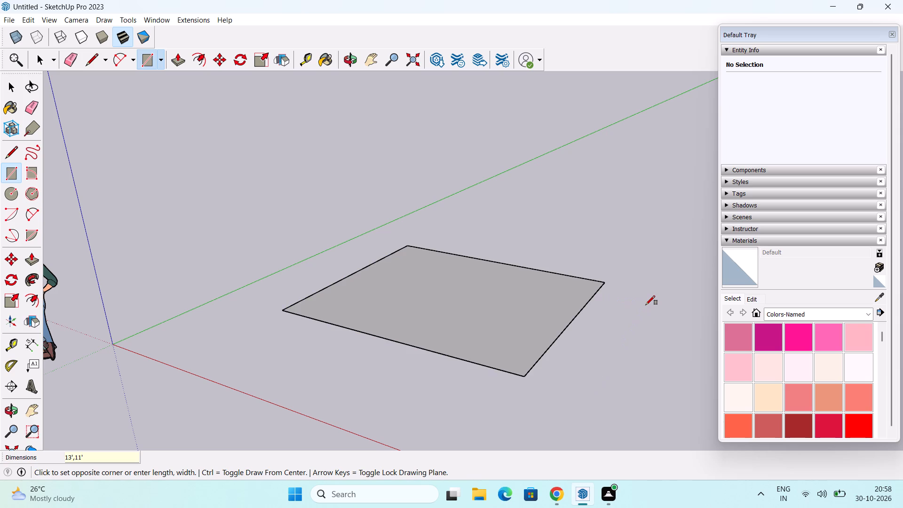
Push/Pull the rectangle up 6" to make a floor slab.
middle_click_drag(630, 295, 543, 325)
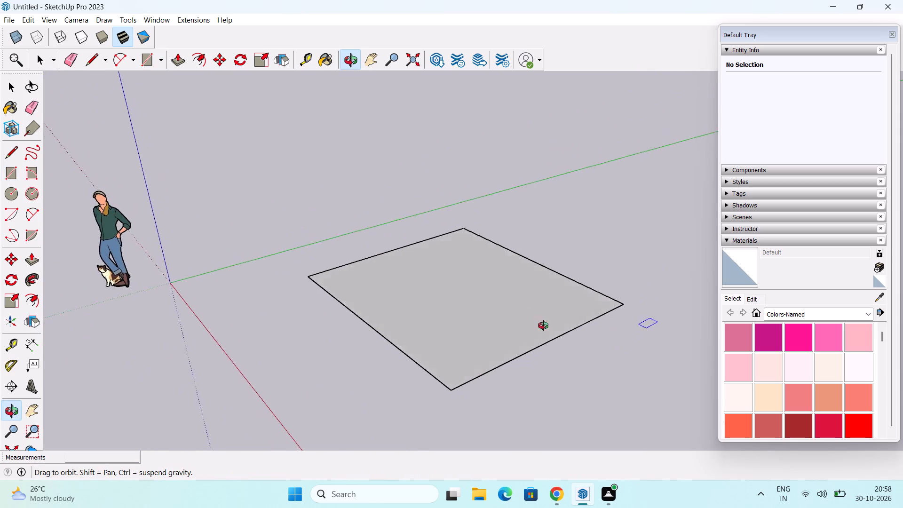
middle_click_drag(543, 325, 563, 360)
key("space")
scroll(516, 318, "up", 1)
key("p")
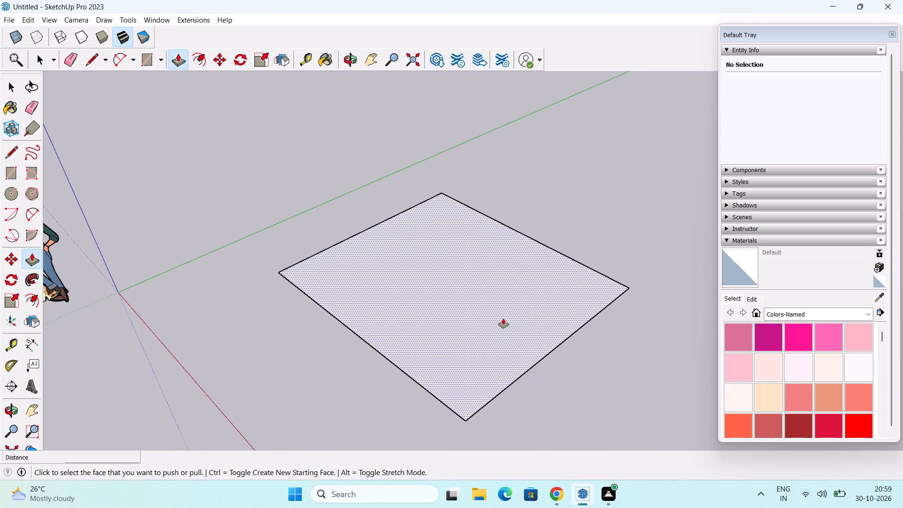
left_click(503, 318)
key("6")
key("Return")
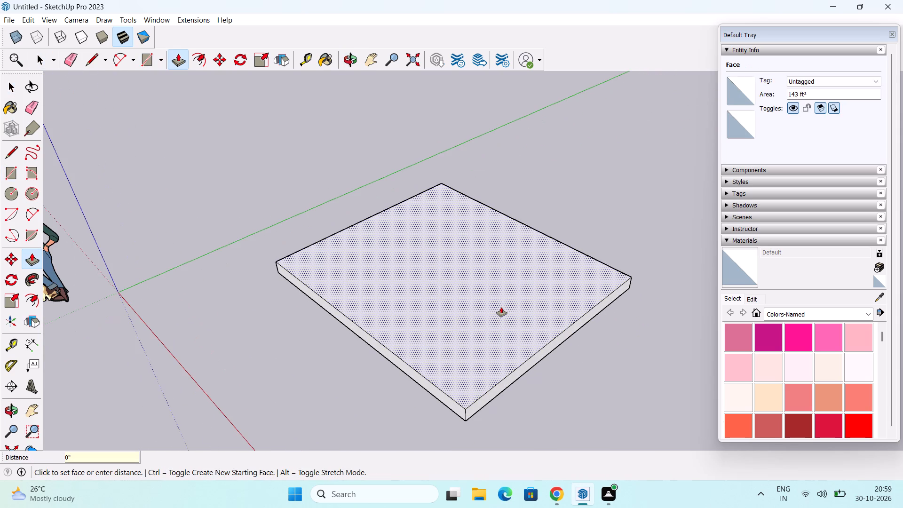
middle_click_drag(502, 307, 386, 393)
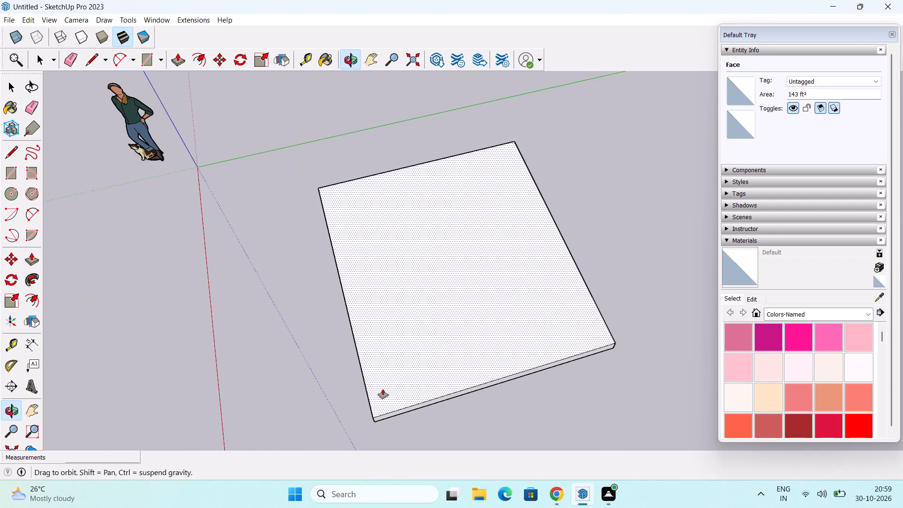
key("space")
Push/Pull one 13' long side face of the slab outward by 2'.
middle_click_drag(533, 310, 340, 327)
middle_click_drag(451, 360, 392, 222)
scroll(468, 310, "up", 2)
key("p")
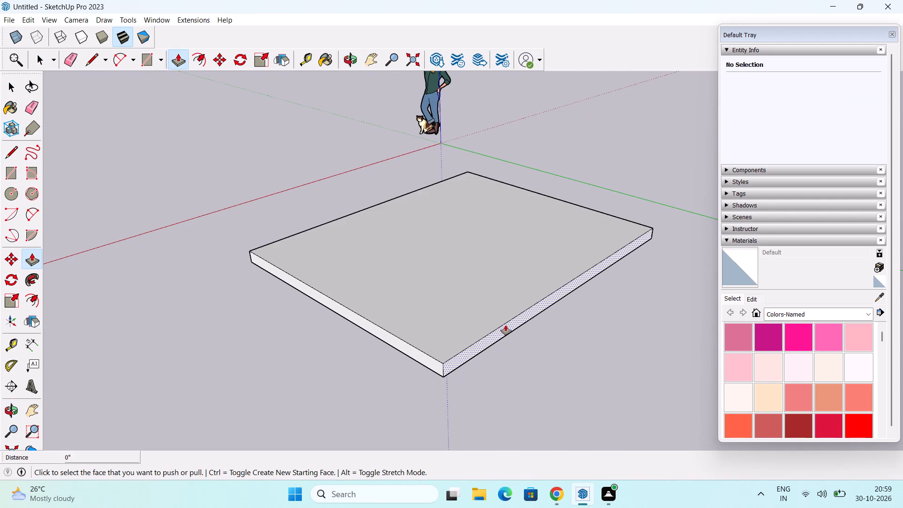
left_click(506, 325)
type("2'")
key("Return")
key("space")
Offset the slab's top face outline inward by 4".
middle_click_drag(587, 329, 591, 422)
scroll(549, 318, "down", 1)
middle_click_drag(444, 337, 559, 442)
middle_click_drag(483, 313, 493, 332)
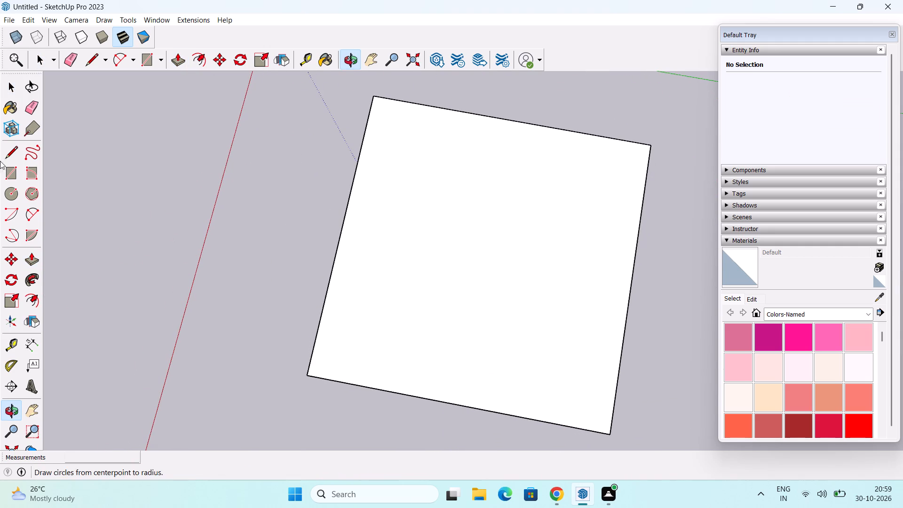
left_click(37, 296)
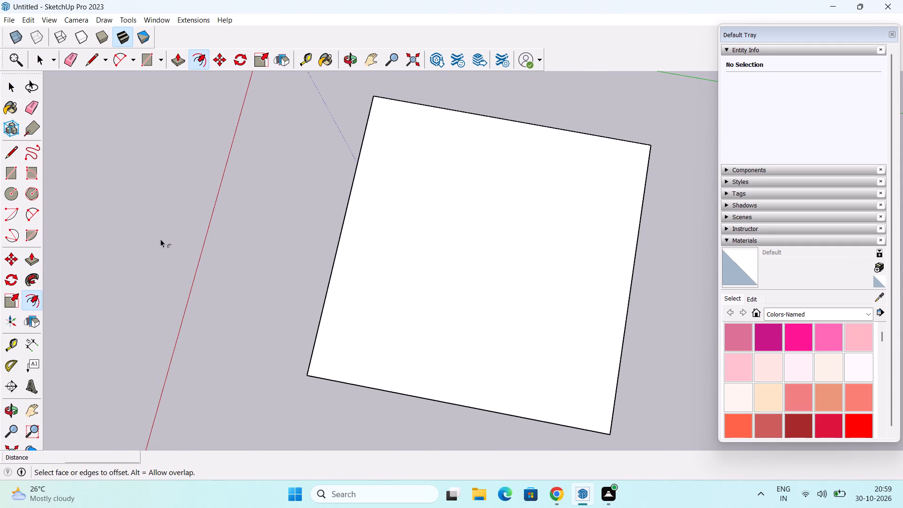
left_click(368, 235)
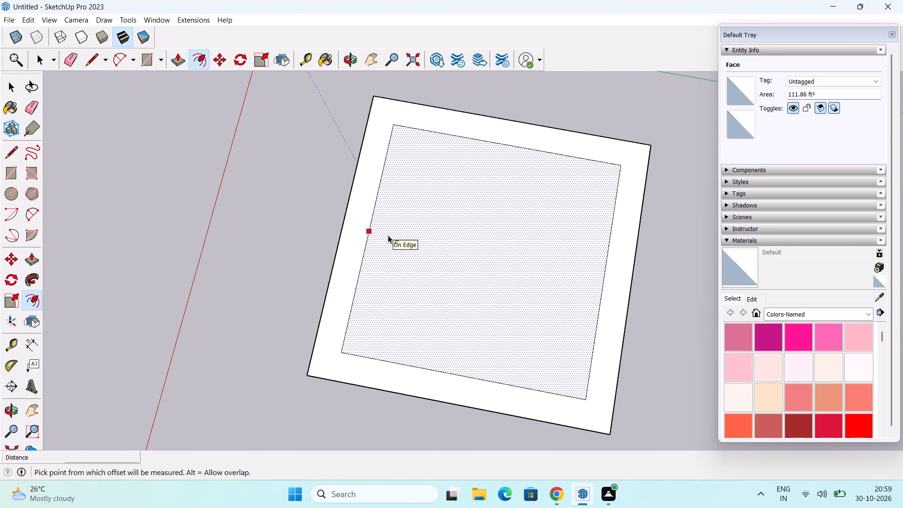
key("ctrl+z")
left_click(342, 239)
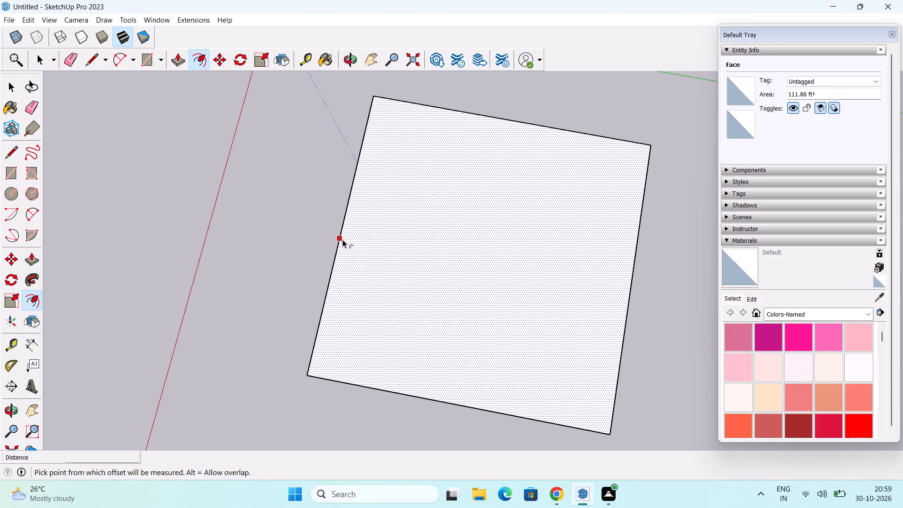
key("4")
key("Return")
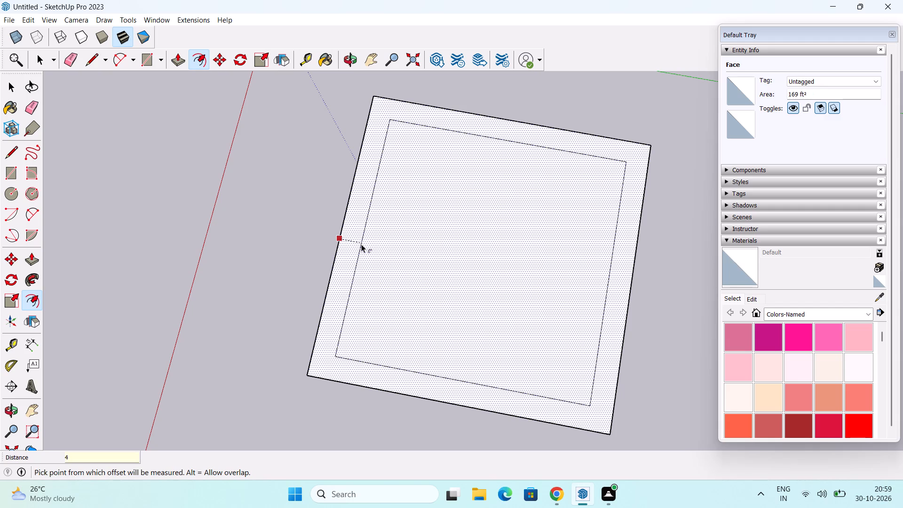
key("space")
Draw 4" lines from two inner offset corners to the slab's outer edges, closing off the border strip along the side nearest the green axis.
middle_click_drag(394, 280, 402, 276)
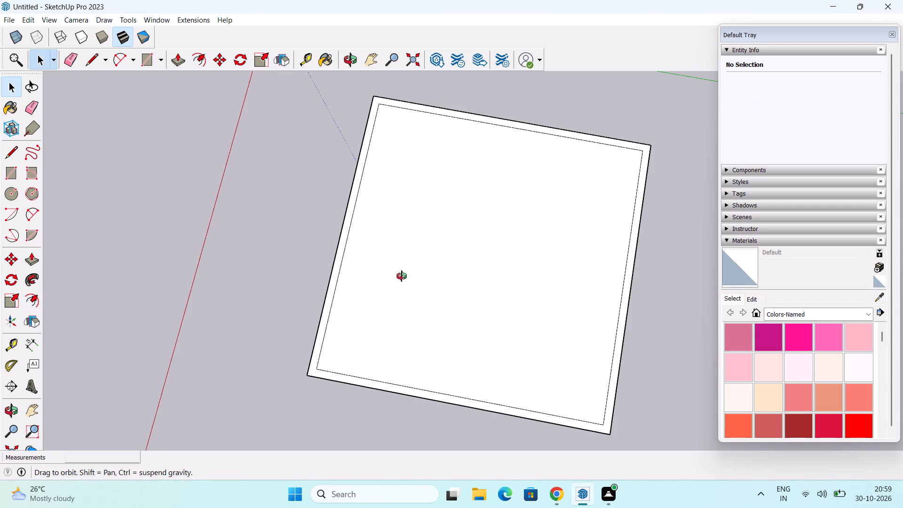
middle_click_drag(402, 276, 424, 334)
middle_click_drag(430, 232, 507, 111)
middle_click_drag(445, 270, 482, 194)
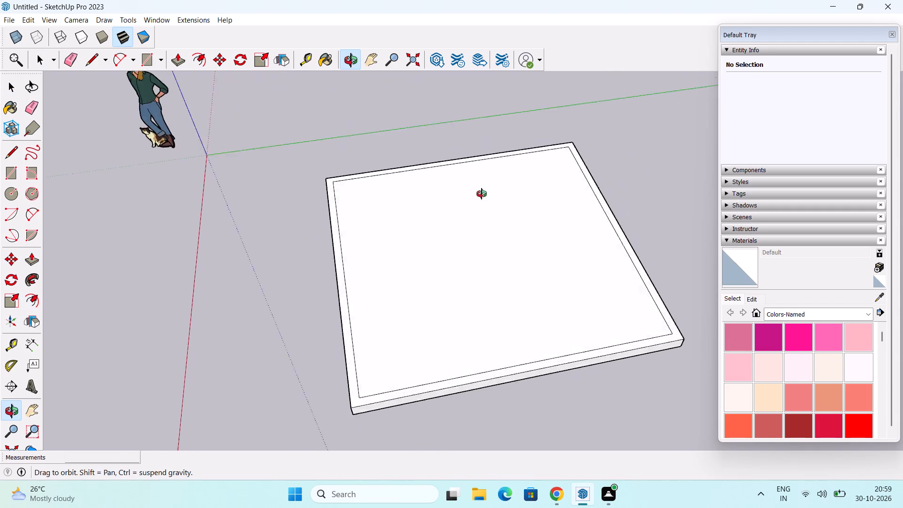
middle_click_drag(482, 194, 641, 165)
scroll(451, 259, "down", 1)
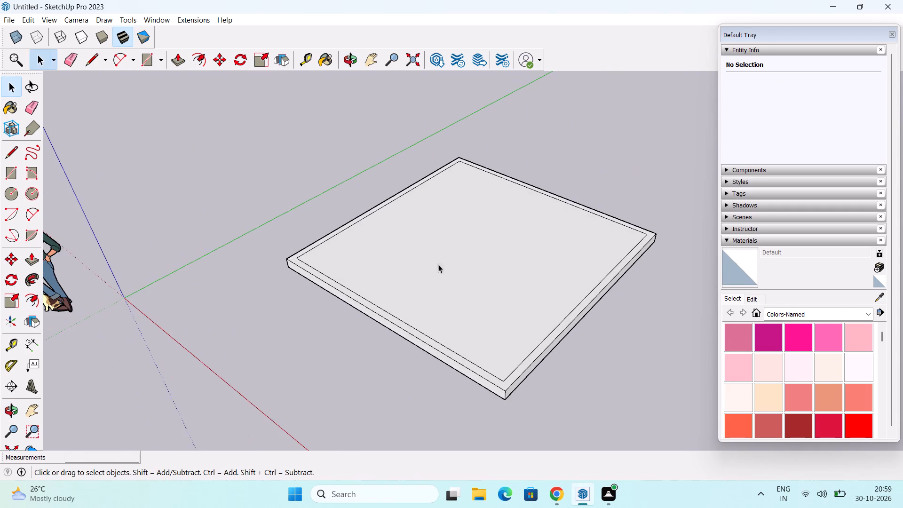
middle_click_drag(398, 418, 413, 367)
middle_click_drag(403, 259, 404, 261)
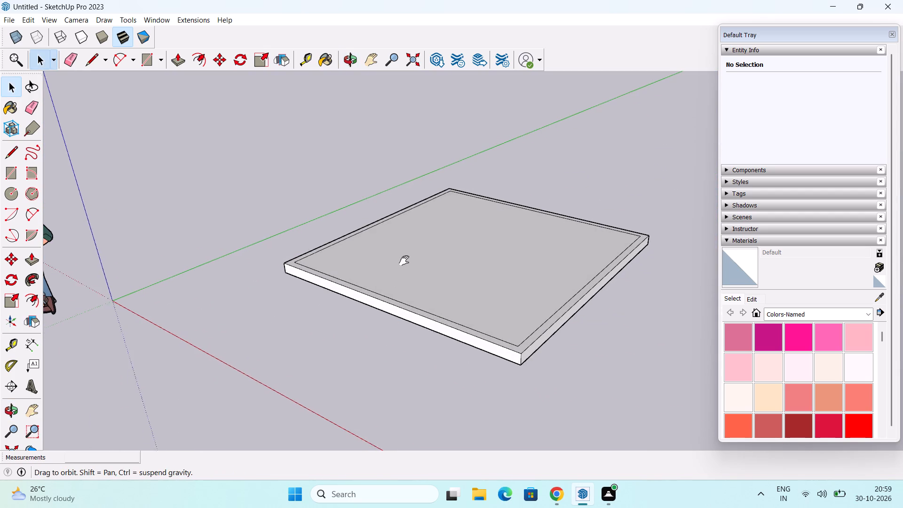
middle_click_drag(404, 261, 466, 285)
middle_click_drag(477, 287, 440, 356)
key("l")
scroll(392, 317, "up", 3)
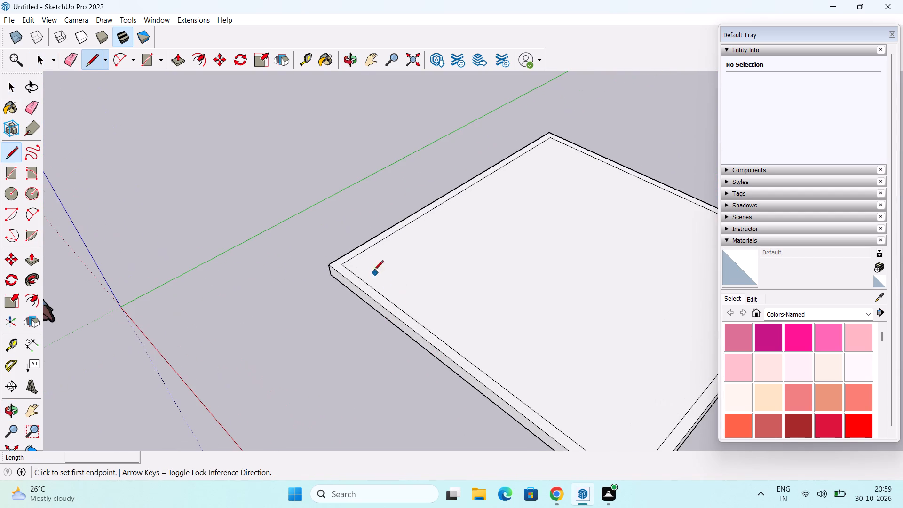
scroll(343, 267, "up", 3)
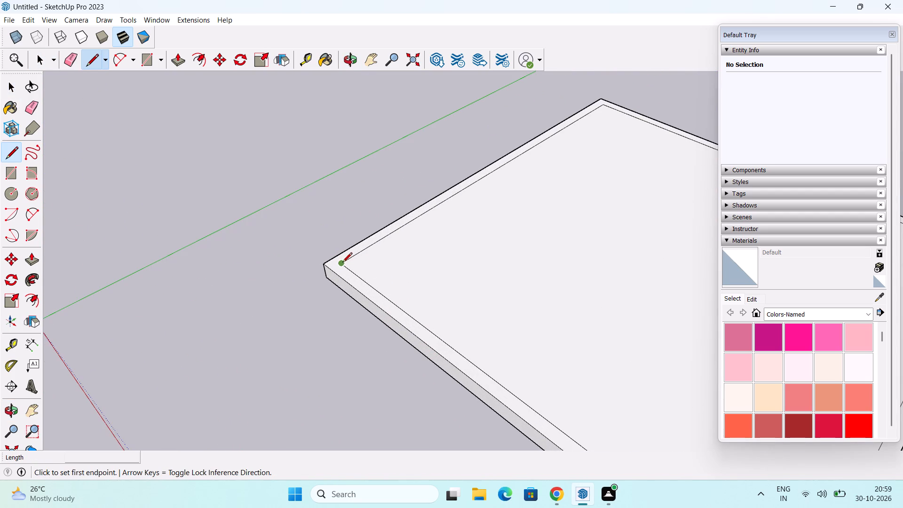
left_click(342, 263)
left_click(332, 271)
middle_click_drag(576, 164, 397, 296, "shift")
scroll(420, 236, "up", 3)
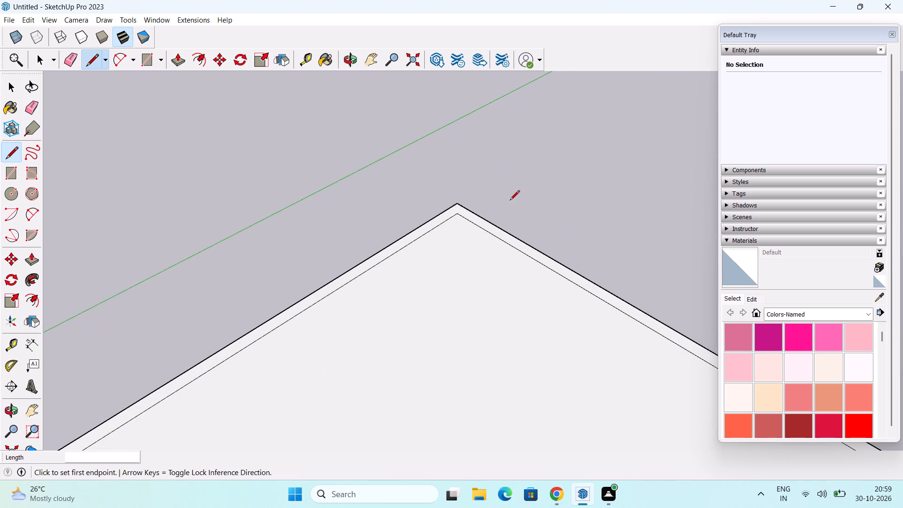
left_click(459, 214)
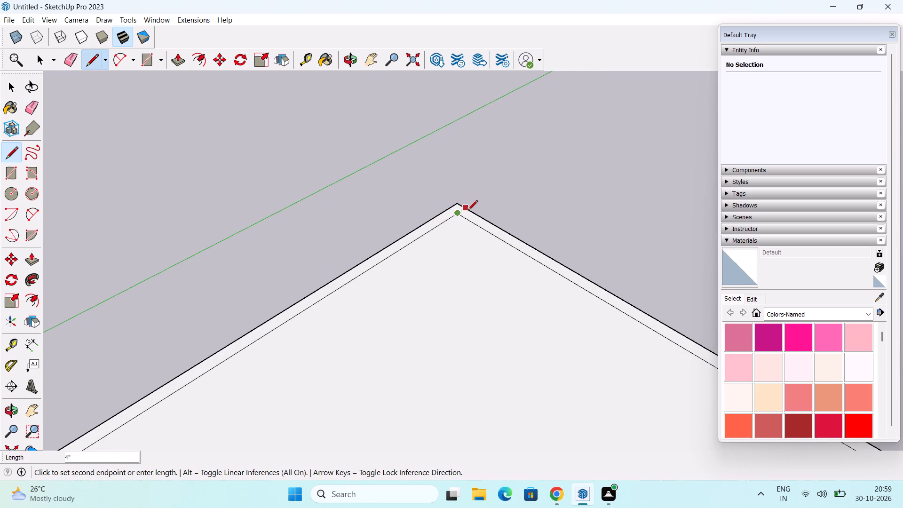
left_click(469, 210)
key("space")
Push/Pull the separated 4" border strip up 10' to raise the first wall.
scroll(469, 210, "down", 3)
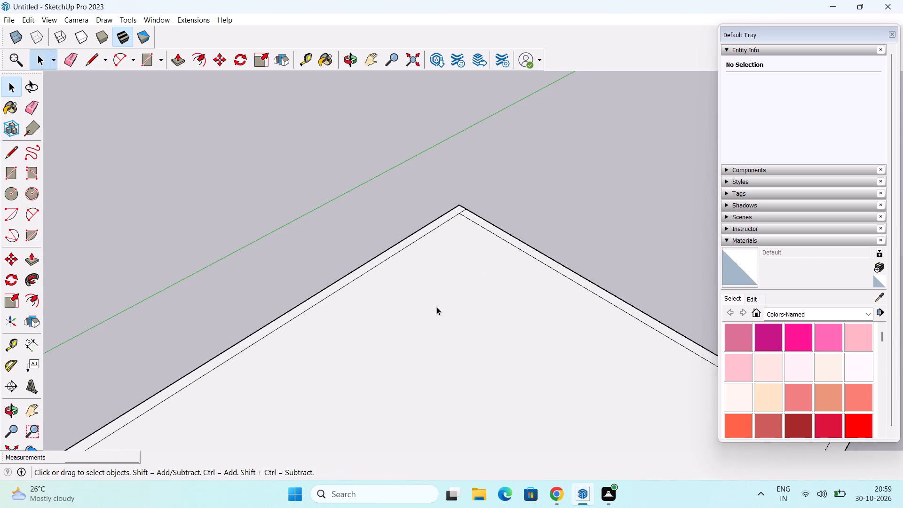
middle_click_drag(436, 306, 479, 275)
scroll(479, 275, "down", 1)
key("p")
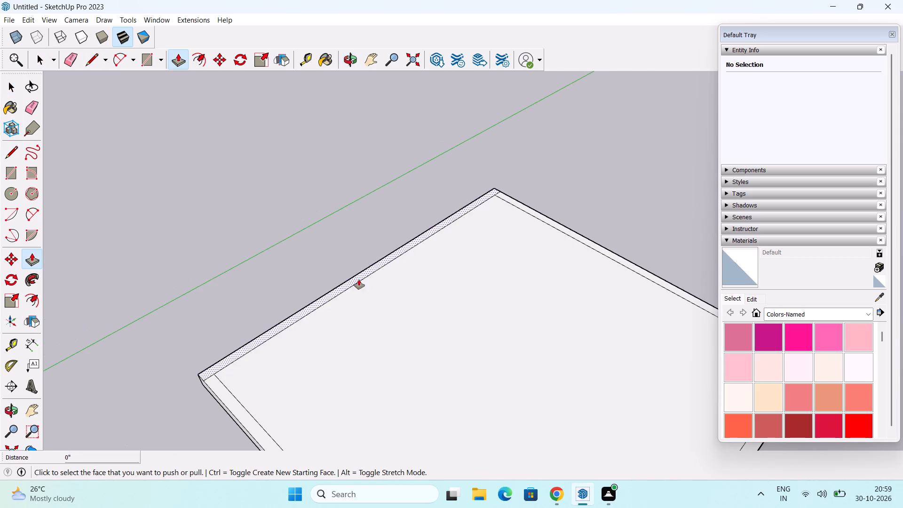
left_click(355, 282)
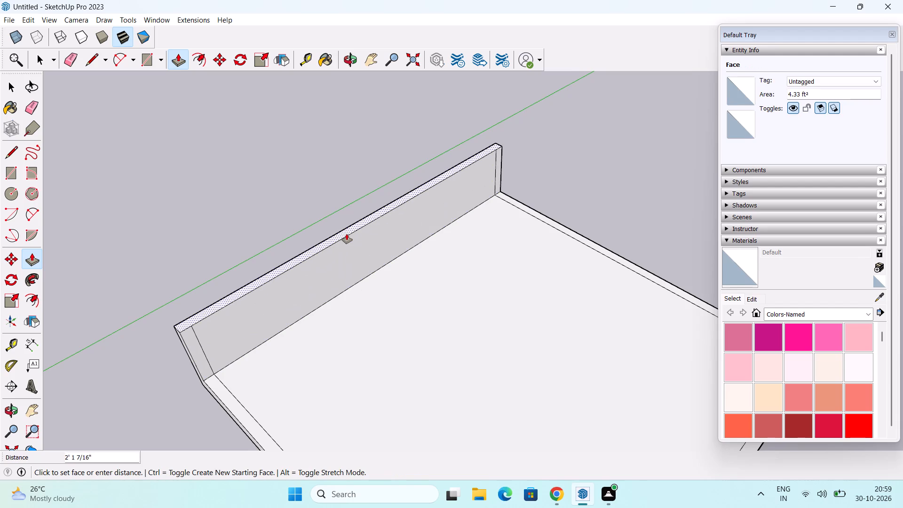
type("10'")
key("Return")
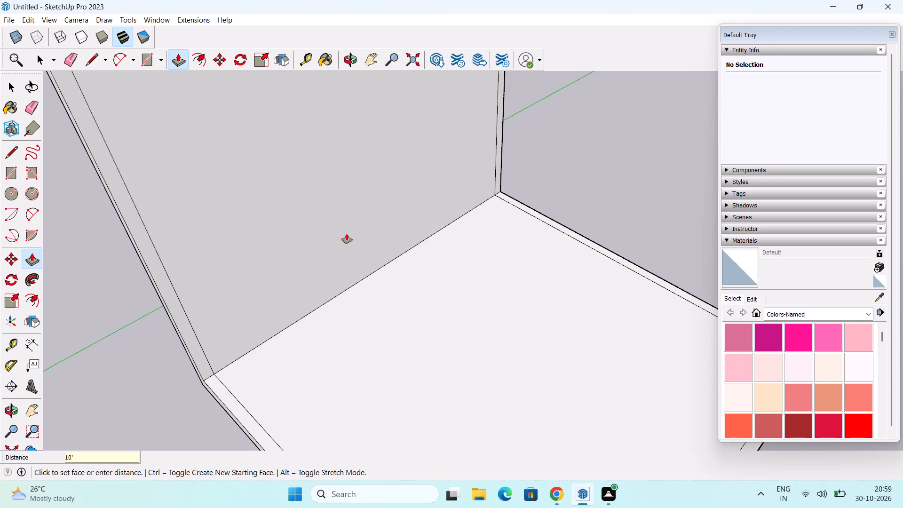
key("space")
Draw a vertical line up the wall's inner face from the midpoint of its base edge to the top edge.
middle_click_drag(384, 314, 395, 253)
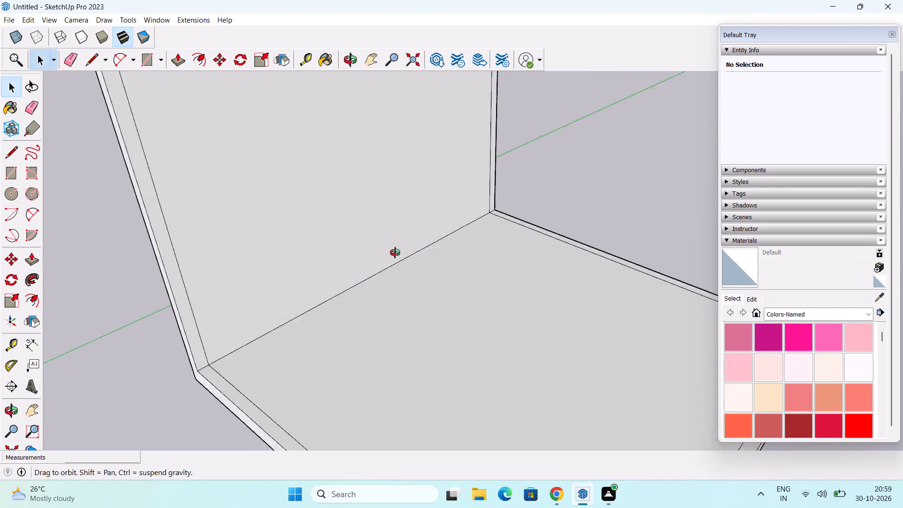
middle_click_drag(395, 253, 262, 228)
scroll(269, 210, "down", 6)
middle_click_drag(310, 214, 310, 321)
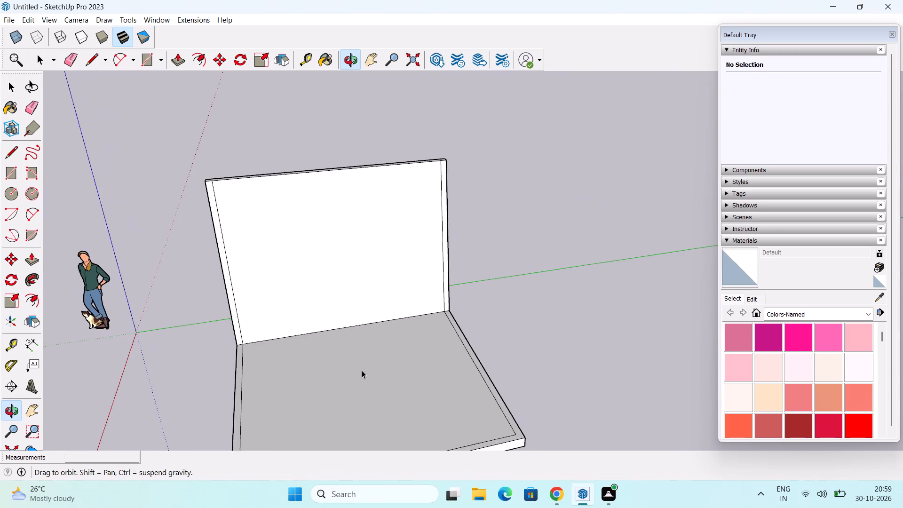
middle_click_drag(364, 370, 247, 417)
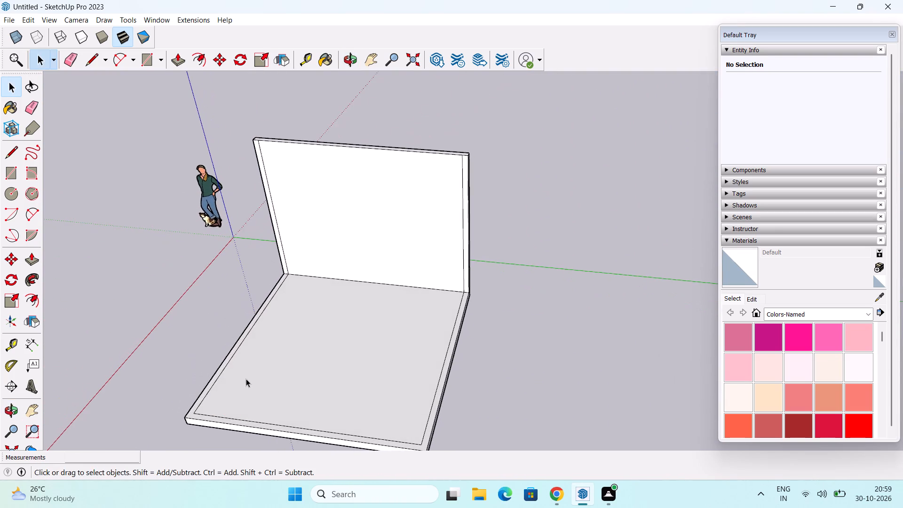
scroll(246, 369, "up", 2)
middle_click_drag(255, 364, 378, 401)
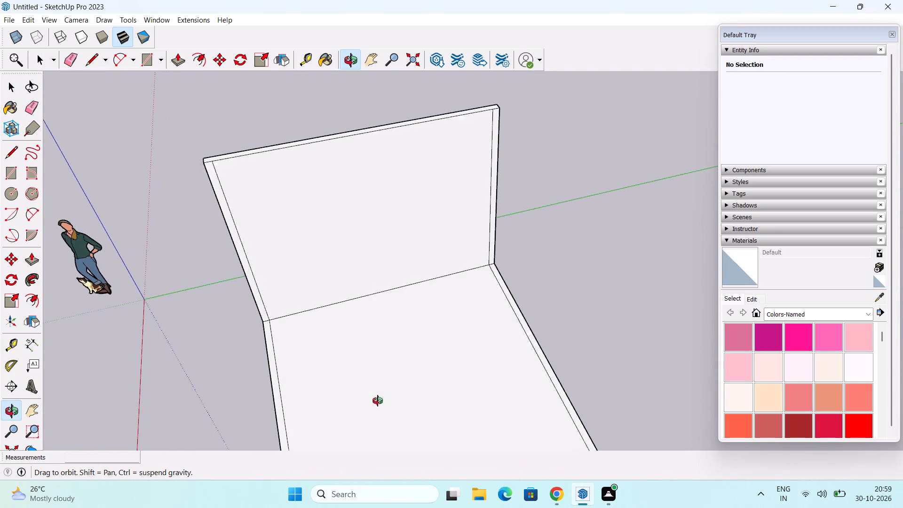
middle_click_drag(378, 401, 377, 402)
key("l")
scroll(380, 365, "up", 3)
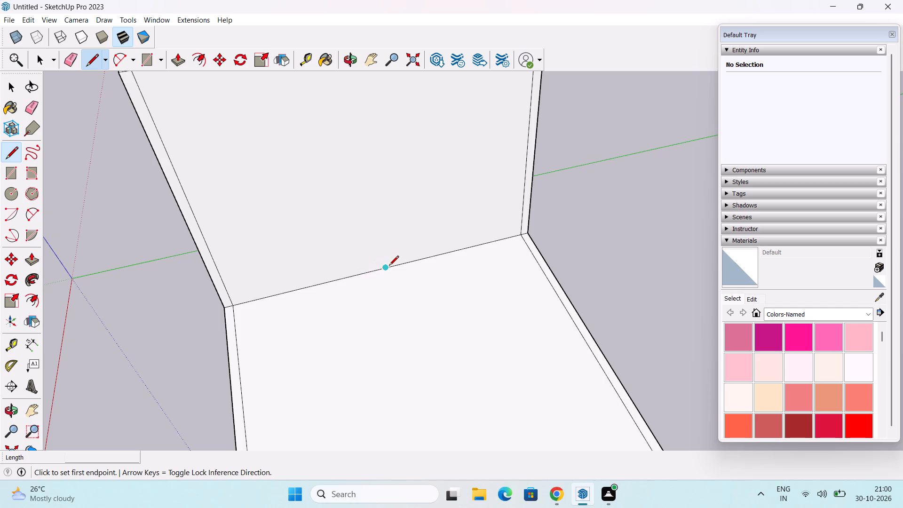
left_click(389, 268)
scroll(382, 156, "down", 1)
middle_click_drag(382, 152, 405, 258)
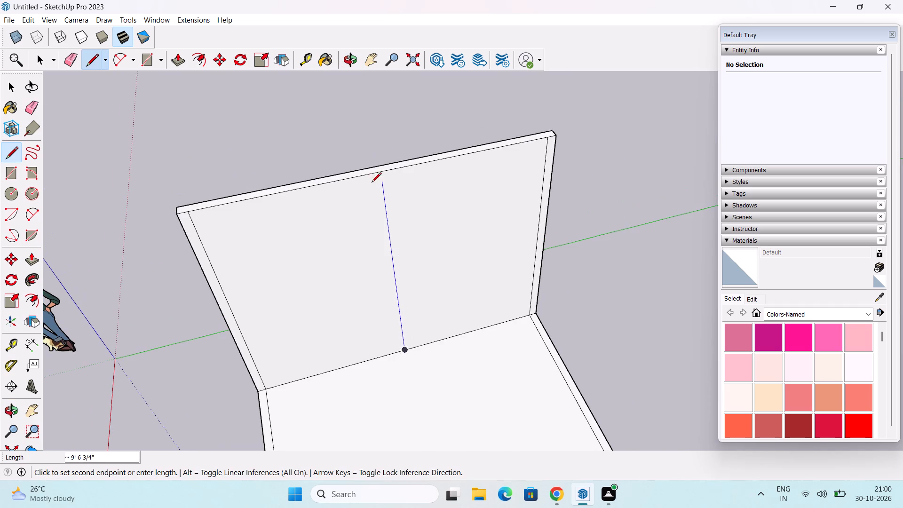
left_click(382, 174)
key("space")
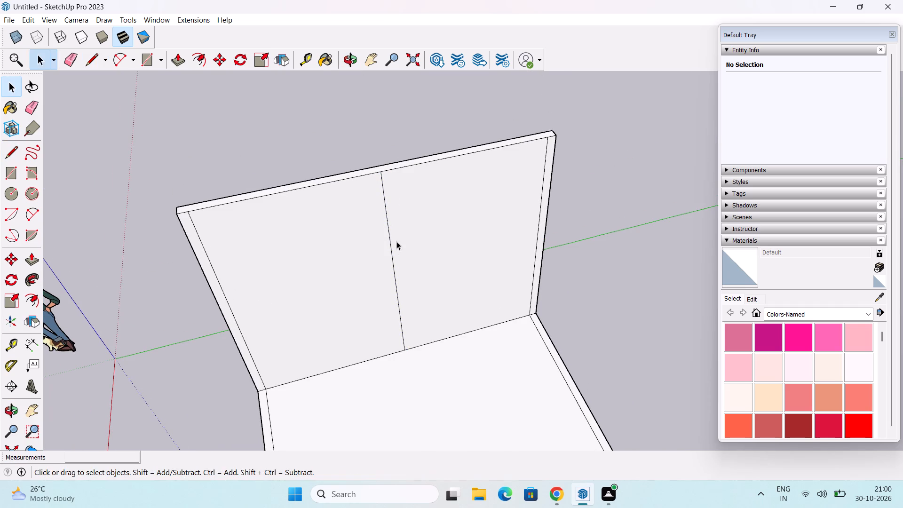
Copy the wall's vertical centre line 2' toward the origin, and copy that new line 4' back across the centre line.
middle_click_drag(407, 276, 378, 197)
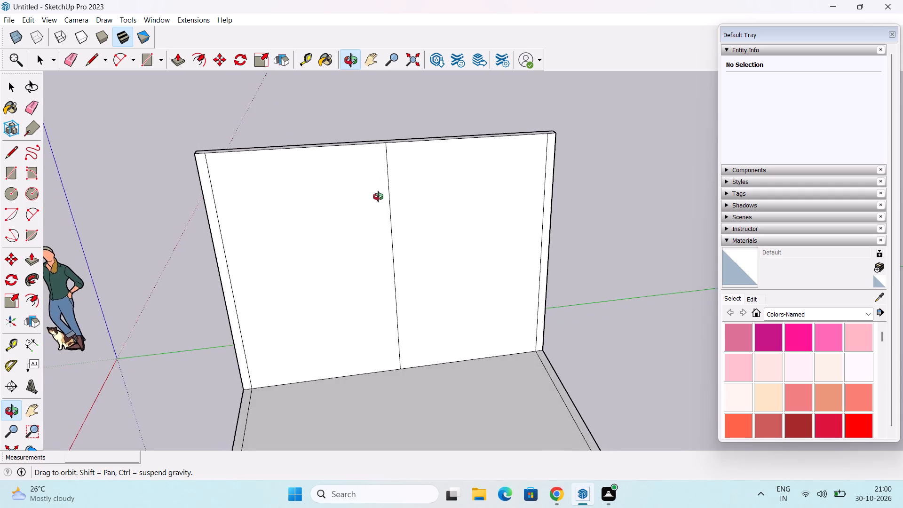
middle_click_drag(378, 197, 389, 214)
scroll(372, 246, "up", 1)
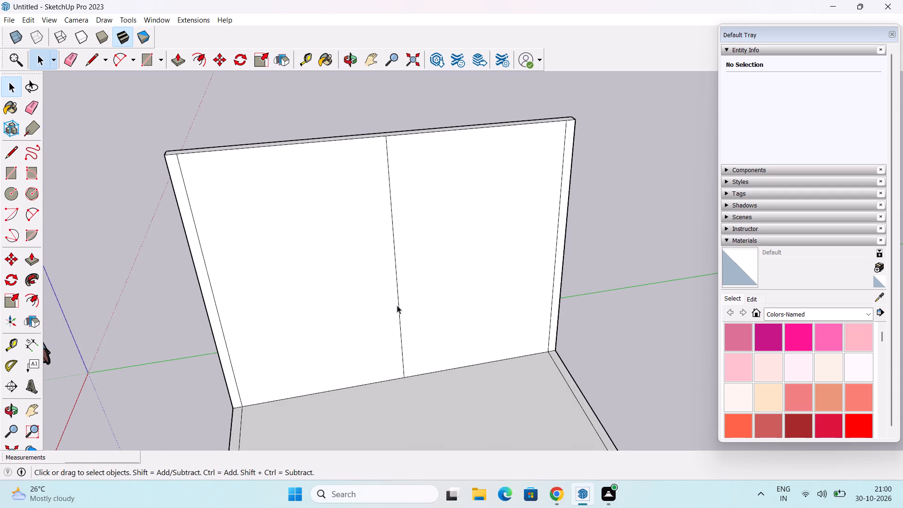
left_click(401, 324)
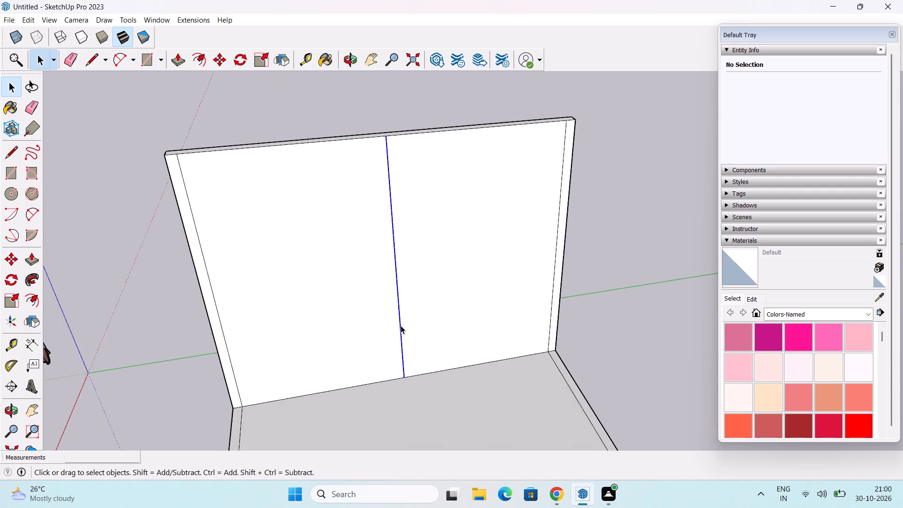
middle_click_drag(401, 325, 421, 270, "shift")
key("m")
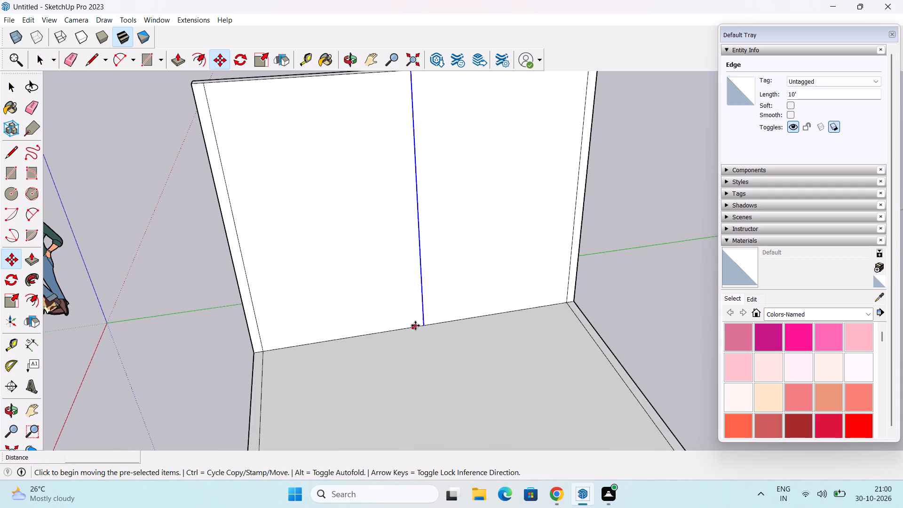
left_click(426, 324)
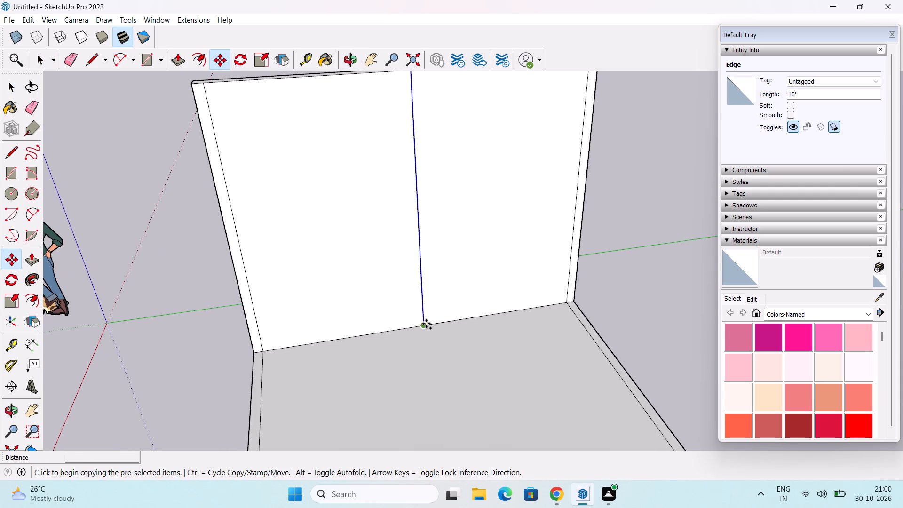
type("2'")
key("Return")
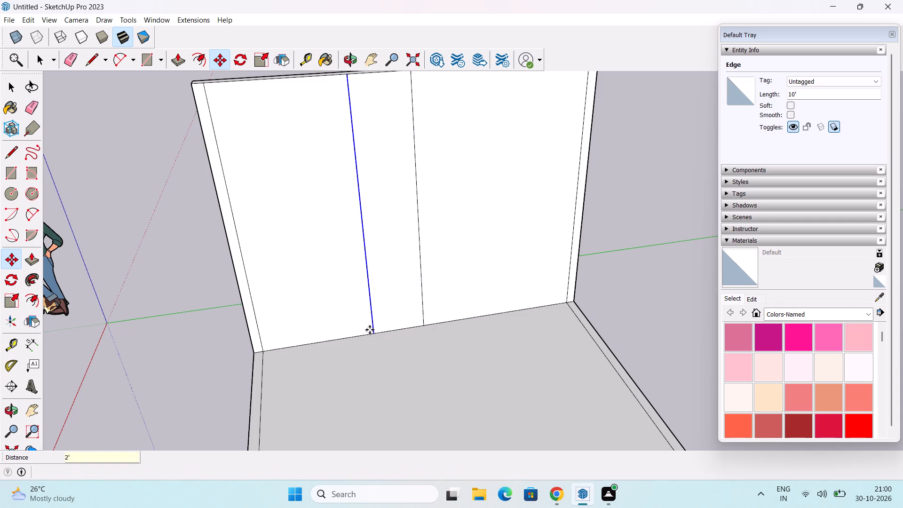
left_click(375, 334)
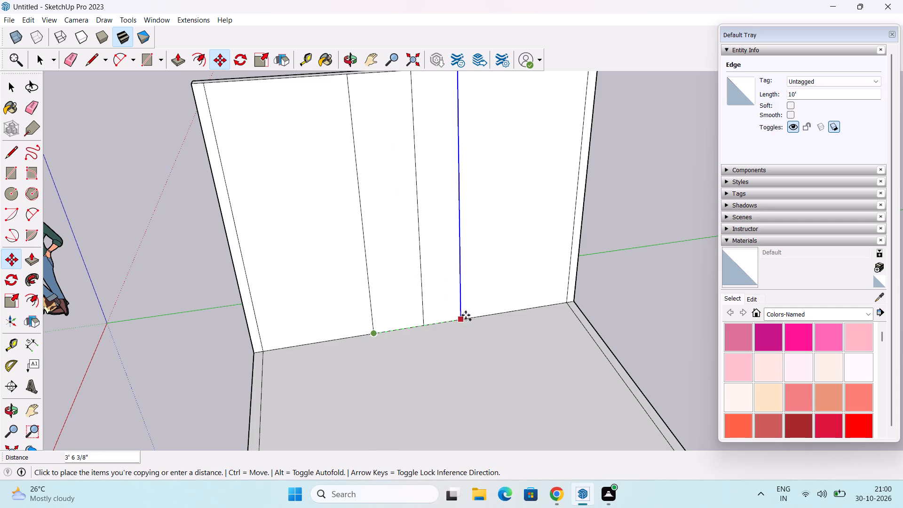
type("4'")
key("Return")
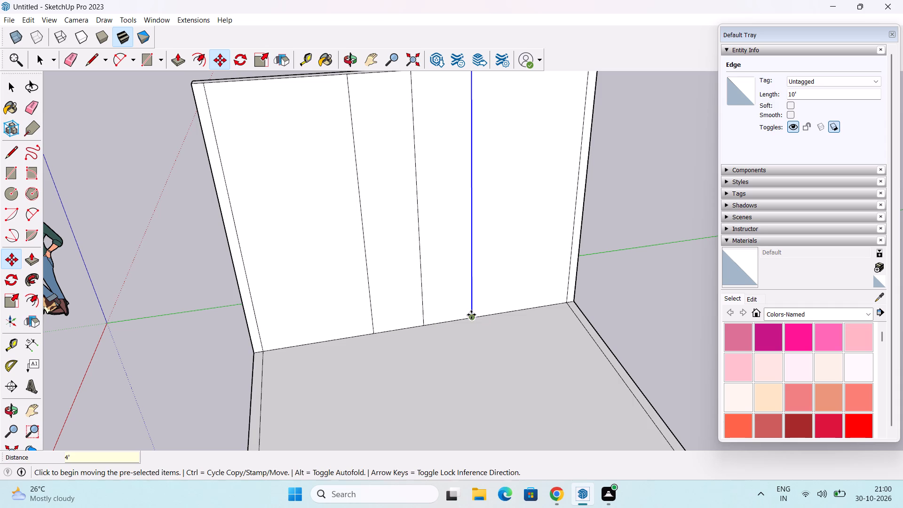
Copy the vertical line farthest from the origin 1' outward toward the wall's far end, and copy the result another 2'6" the same way.
middle_click_drag(471, 314, 481, 289)
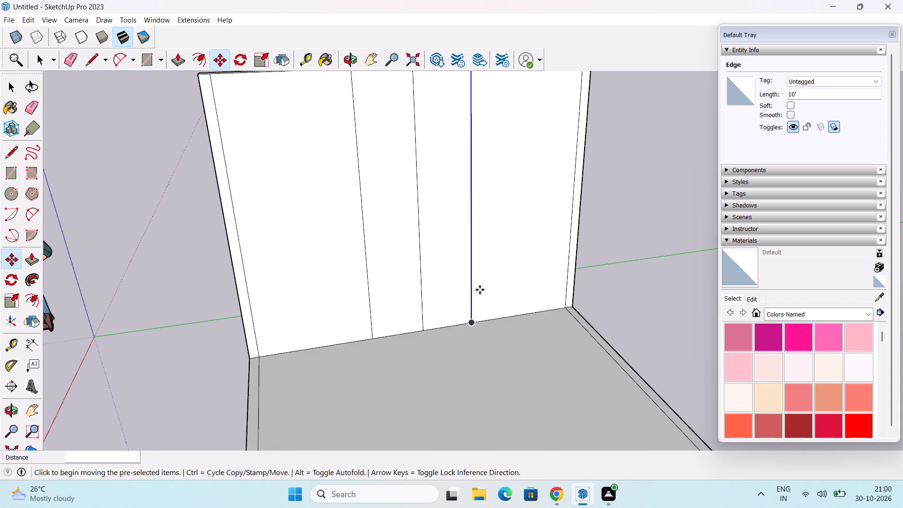
scroll(480, 325, "up", 2)
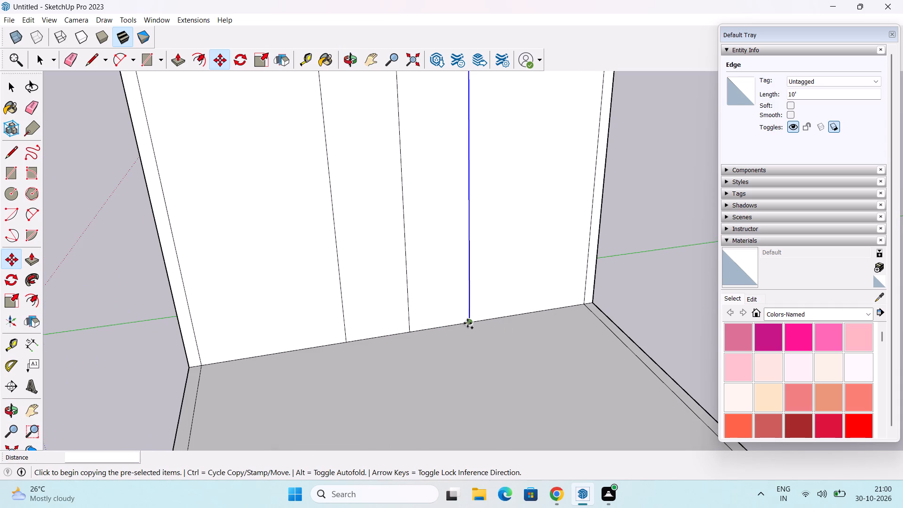
left_click(468, 322)
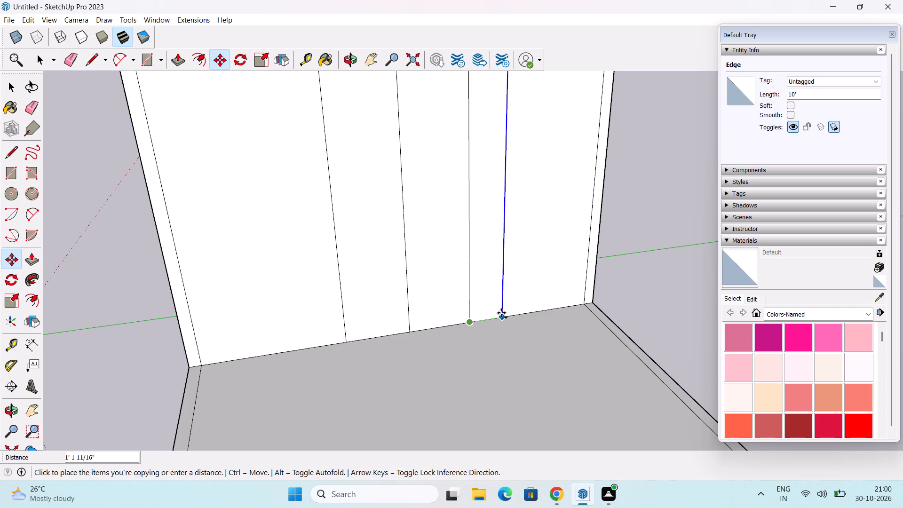
type("1'")
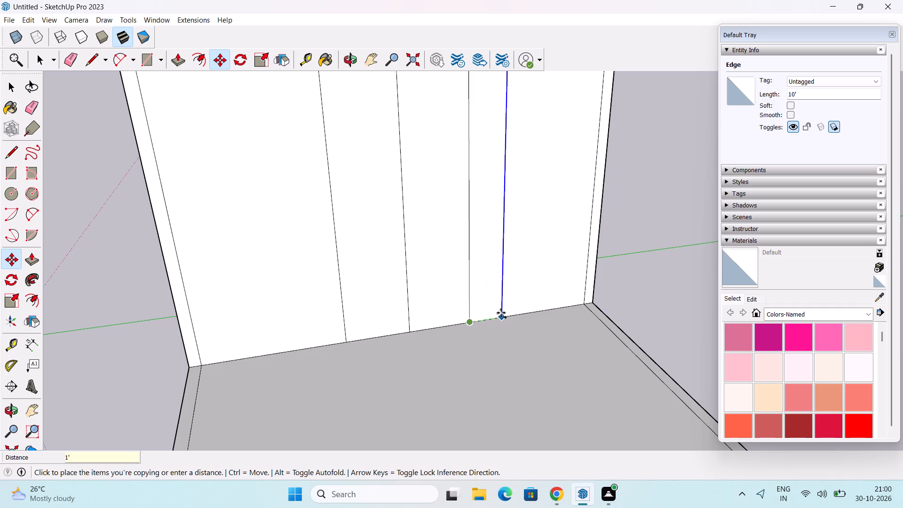
key("Return")
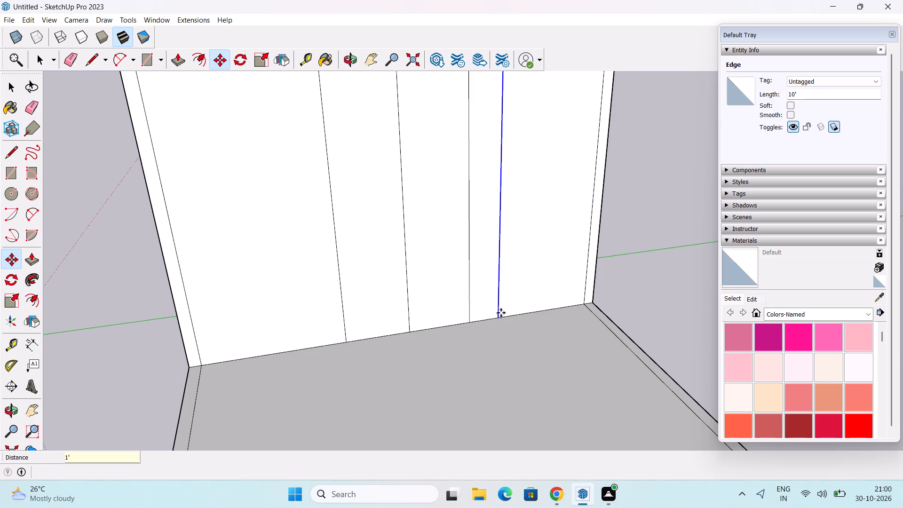
left_click(502, 317)
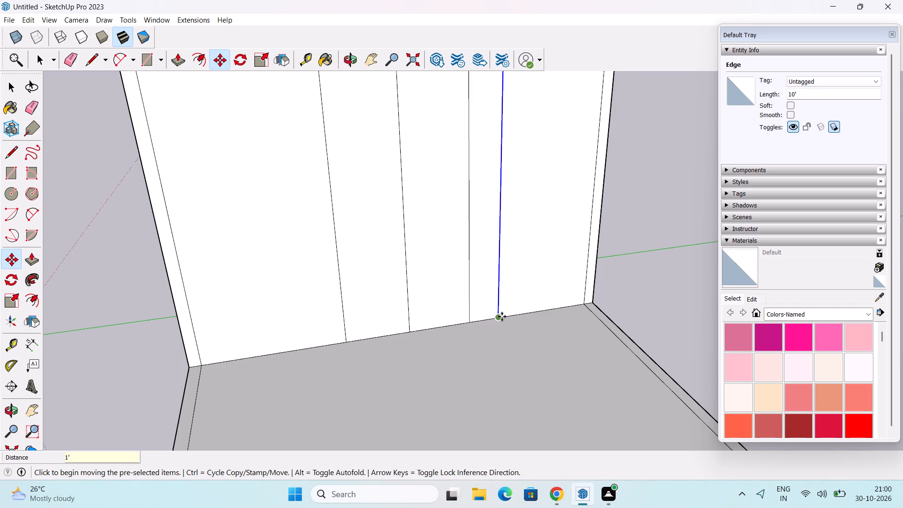
key("Escape")
left_click(498, 320)
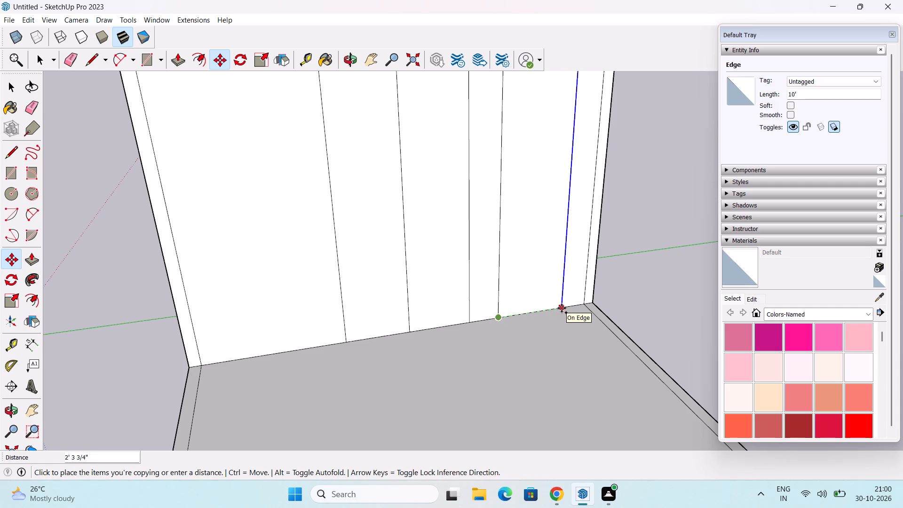
type("2'")
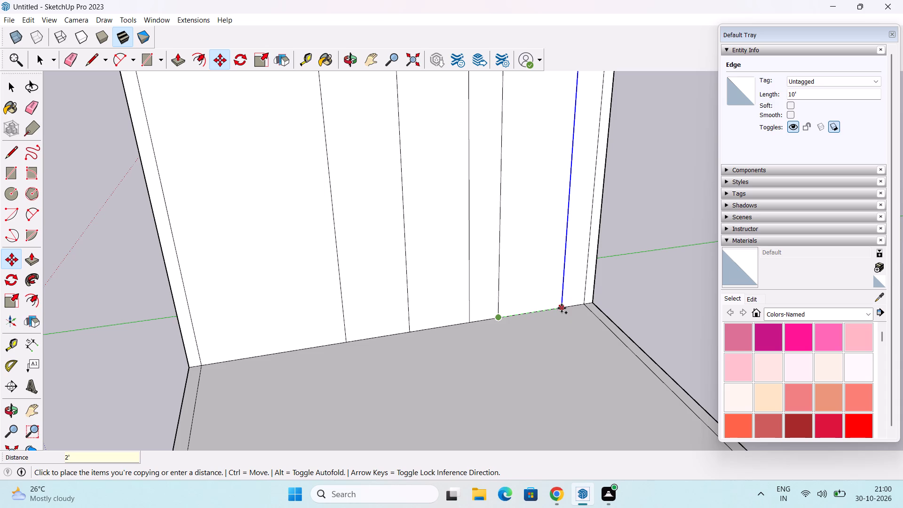
key("6")
key("shift+quotedbl")
key("Return")
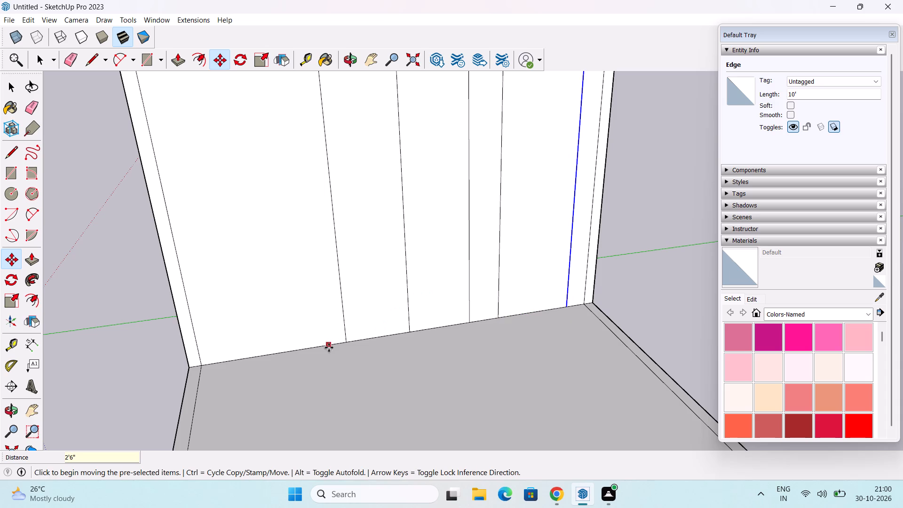
Copy the vertical line 2' on the origin side of centre 1' toward the origin, and copy the result another 2'6" the same way.
key("space")
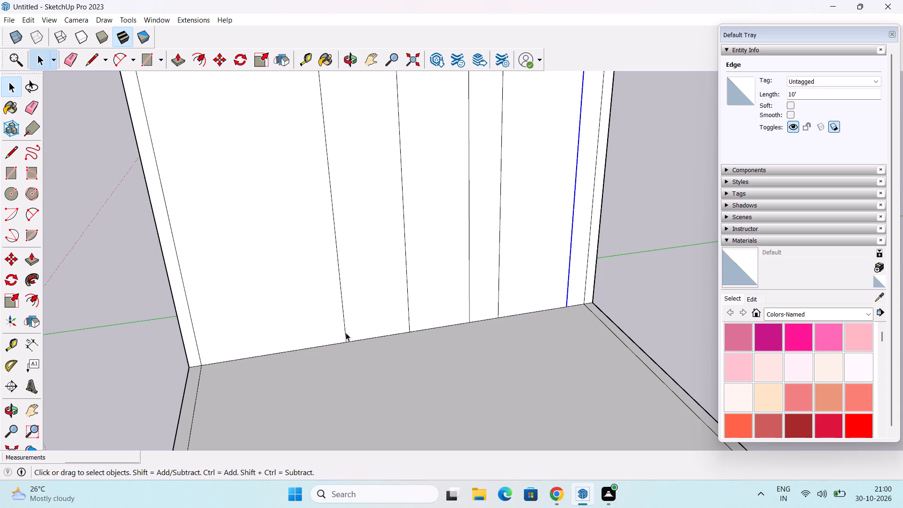
left_click(346, 332)
key("m")
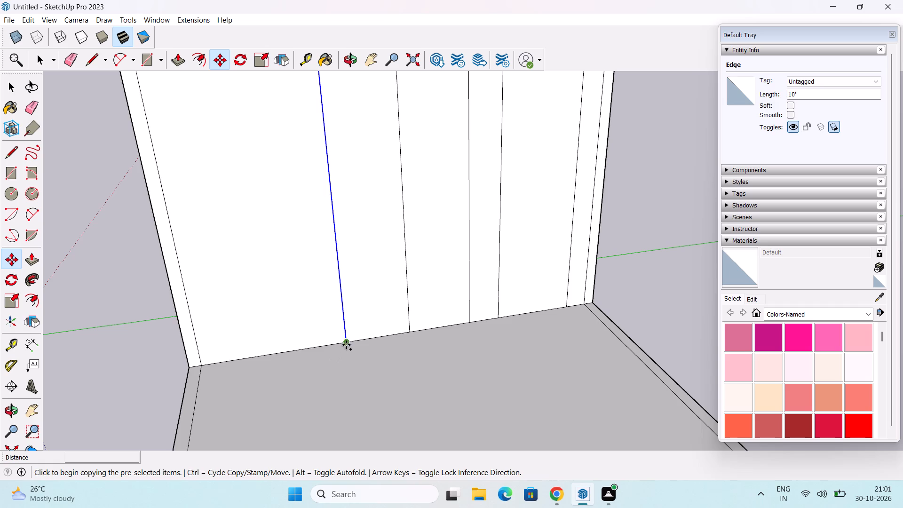
left_click(347, 343)
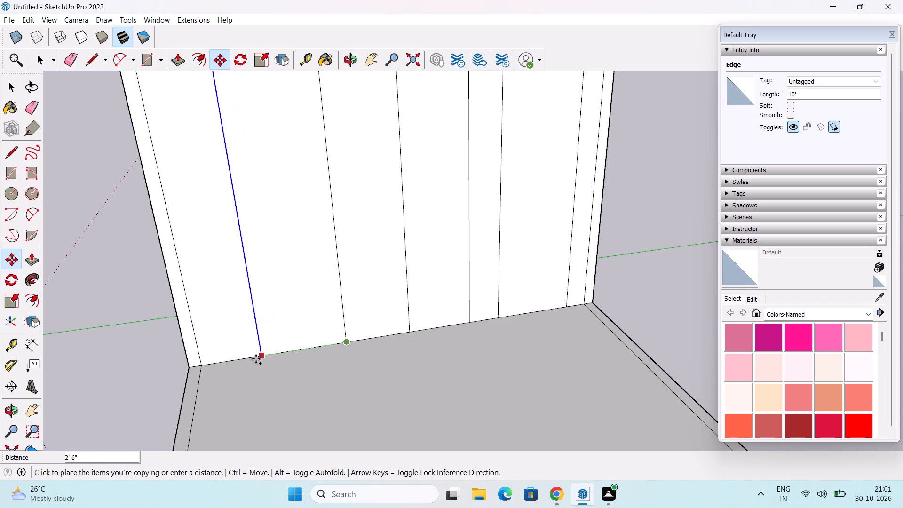
key("1")
key("apostrophe")
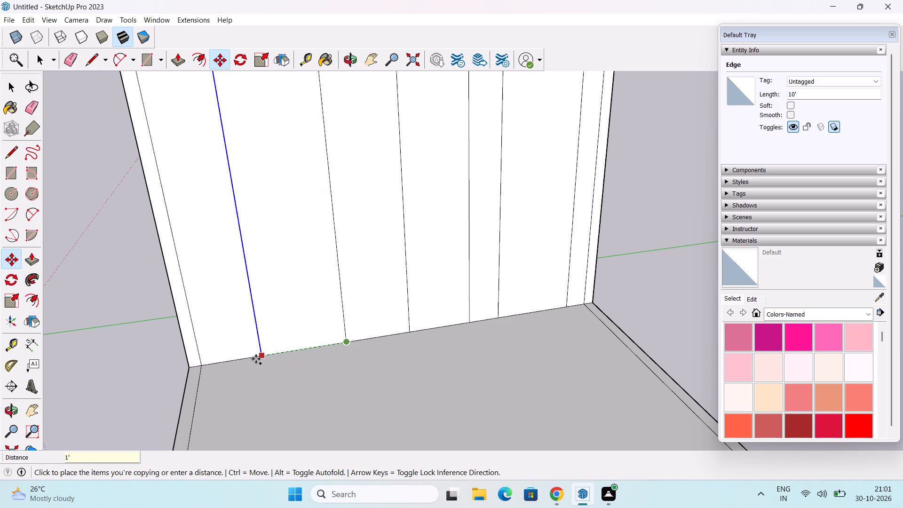
key("Return")
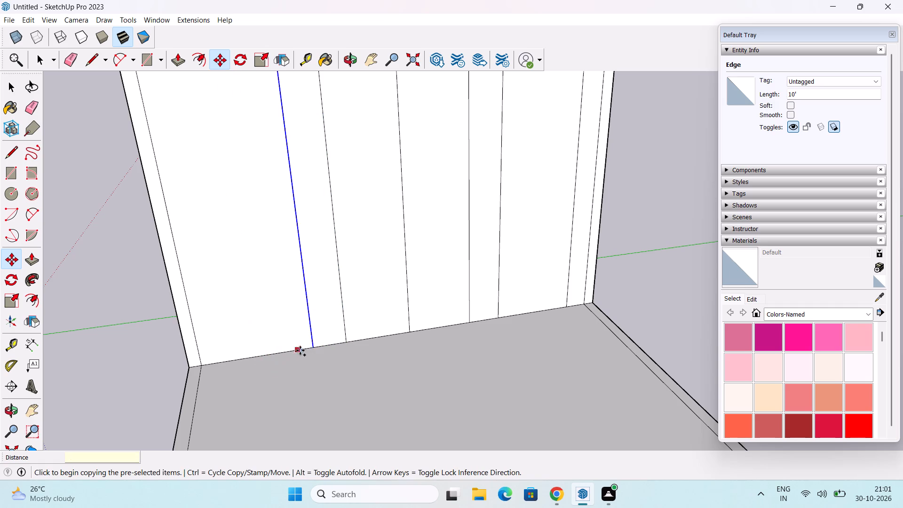
left_click(316, 346)
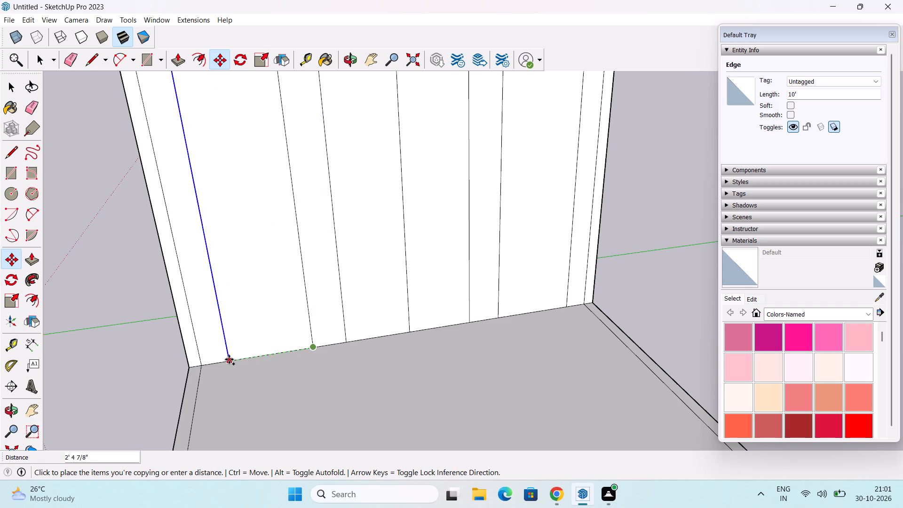
key("2")
type("'6\"")
key("Return")
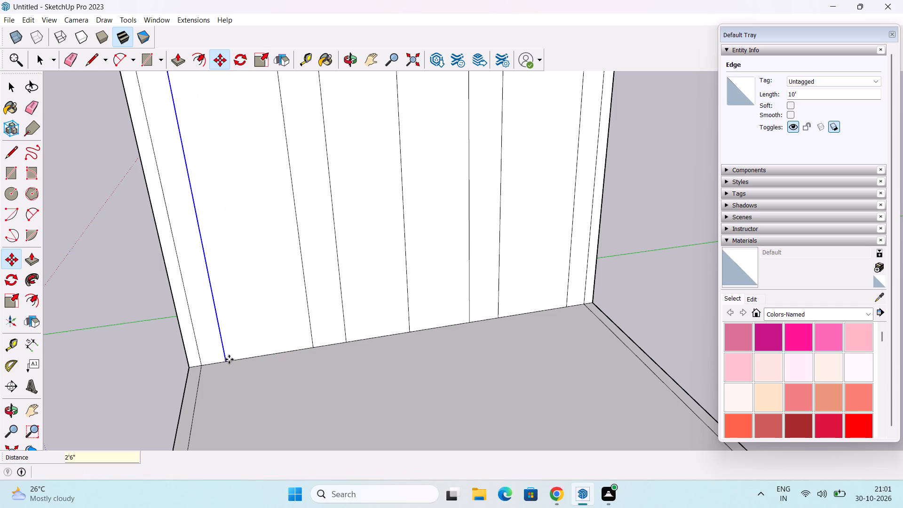
key("space")
scroll(230, 356, "down", 3)
middle_click_drag(237, 360, 233, 312)
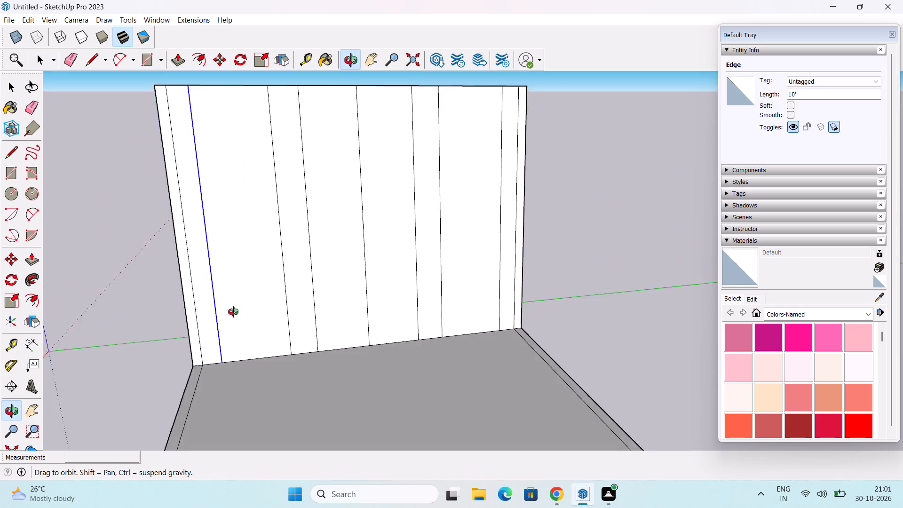
middle_click_drag(233, 312, 233, 300)
left_click(111, 322)
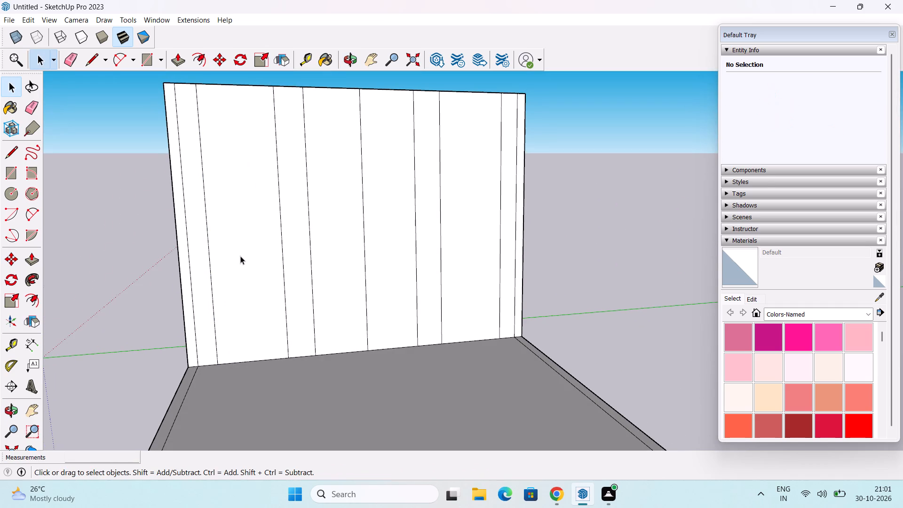
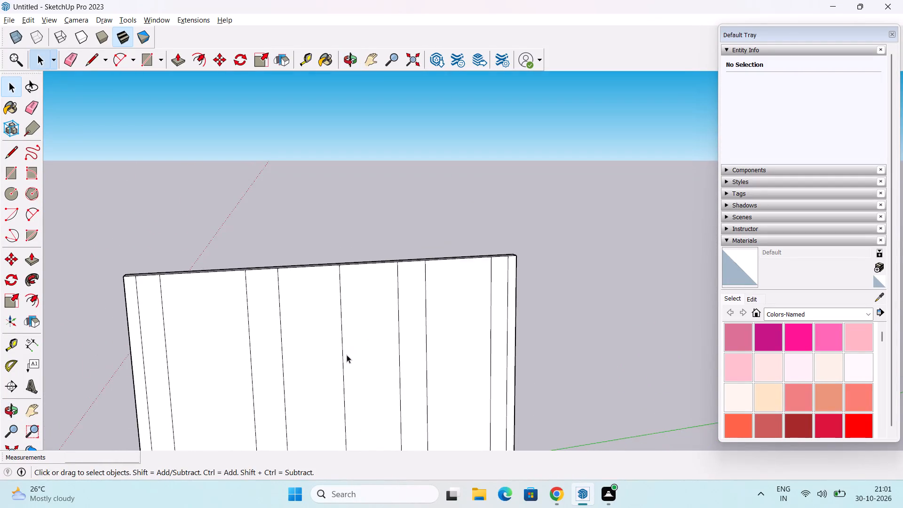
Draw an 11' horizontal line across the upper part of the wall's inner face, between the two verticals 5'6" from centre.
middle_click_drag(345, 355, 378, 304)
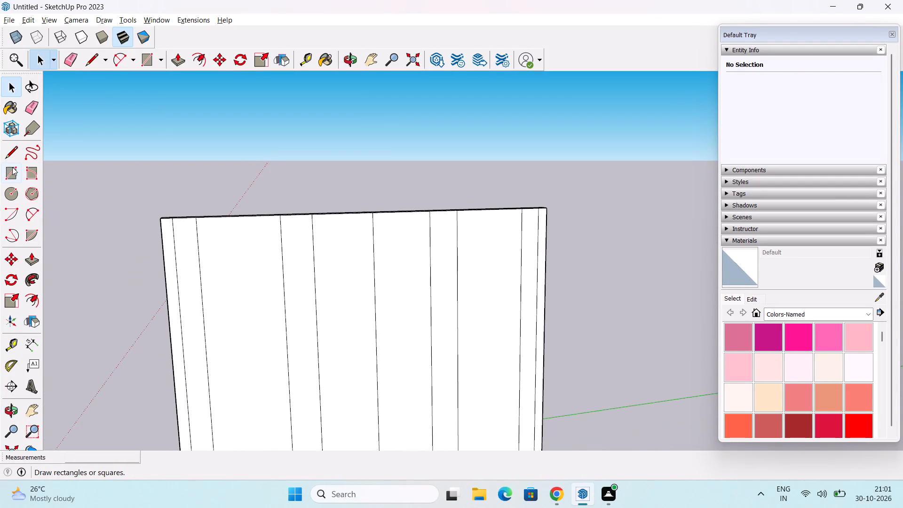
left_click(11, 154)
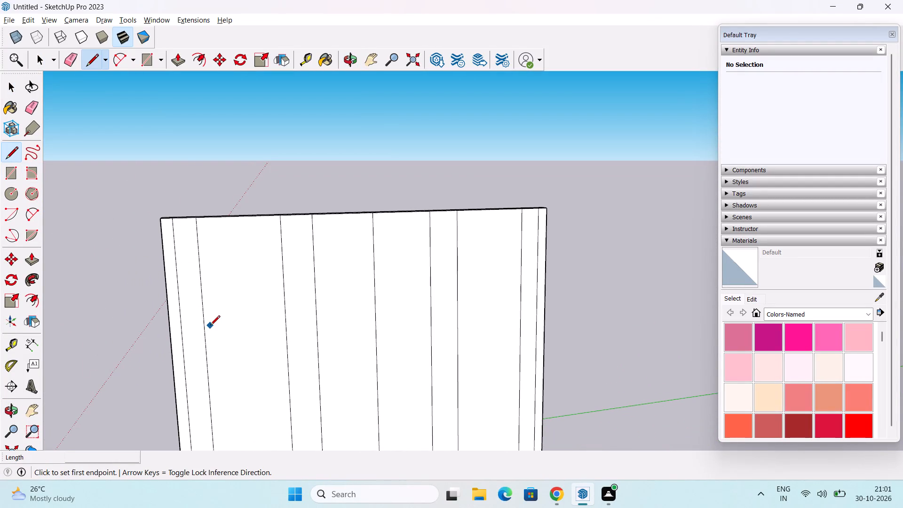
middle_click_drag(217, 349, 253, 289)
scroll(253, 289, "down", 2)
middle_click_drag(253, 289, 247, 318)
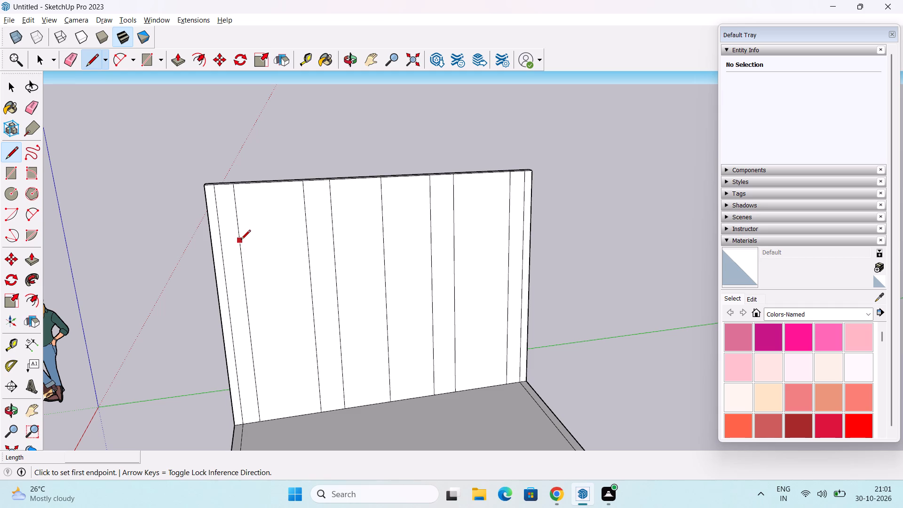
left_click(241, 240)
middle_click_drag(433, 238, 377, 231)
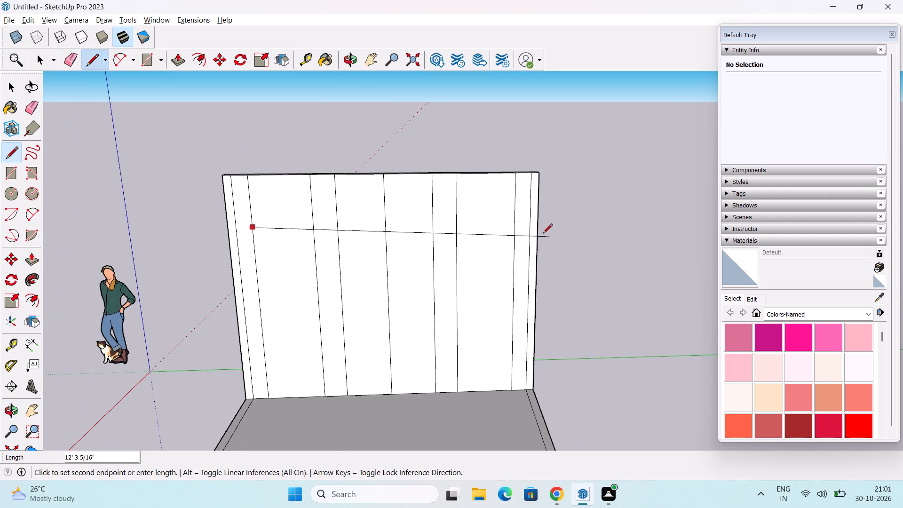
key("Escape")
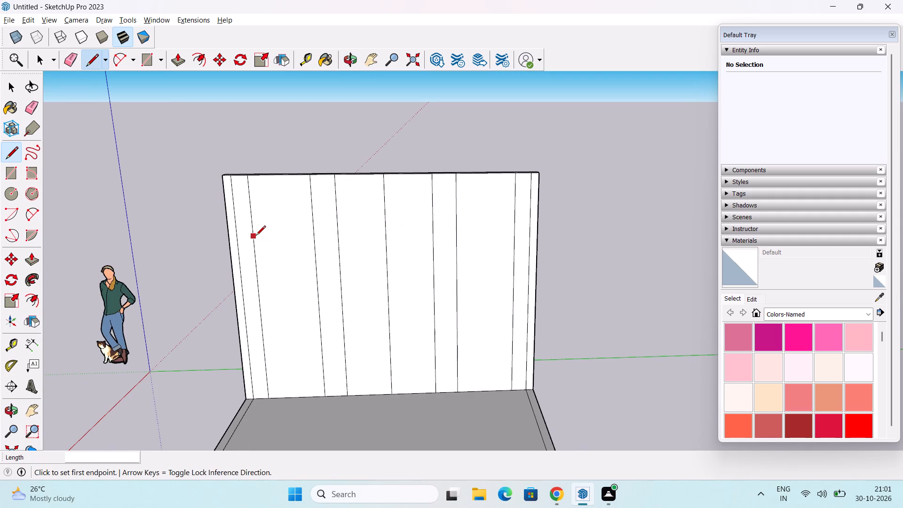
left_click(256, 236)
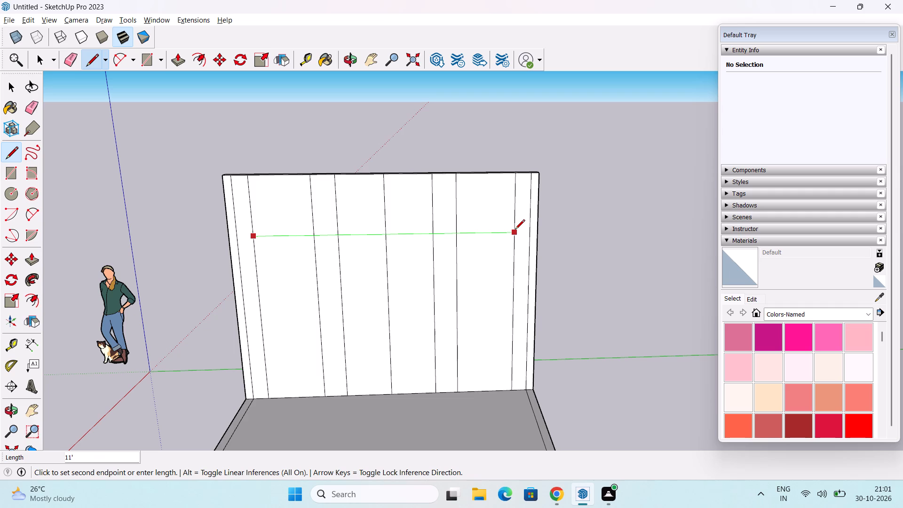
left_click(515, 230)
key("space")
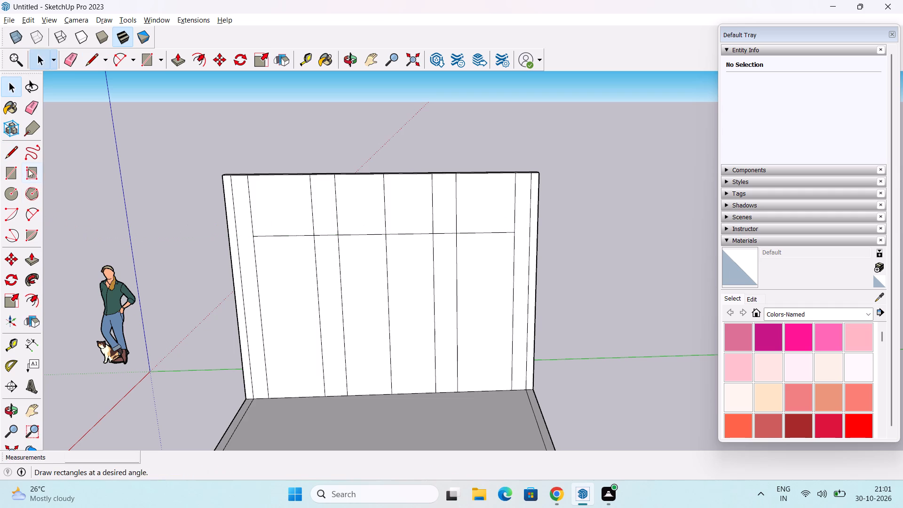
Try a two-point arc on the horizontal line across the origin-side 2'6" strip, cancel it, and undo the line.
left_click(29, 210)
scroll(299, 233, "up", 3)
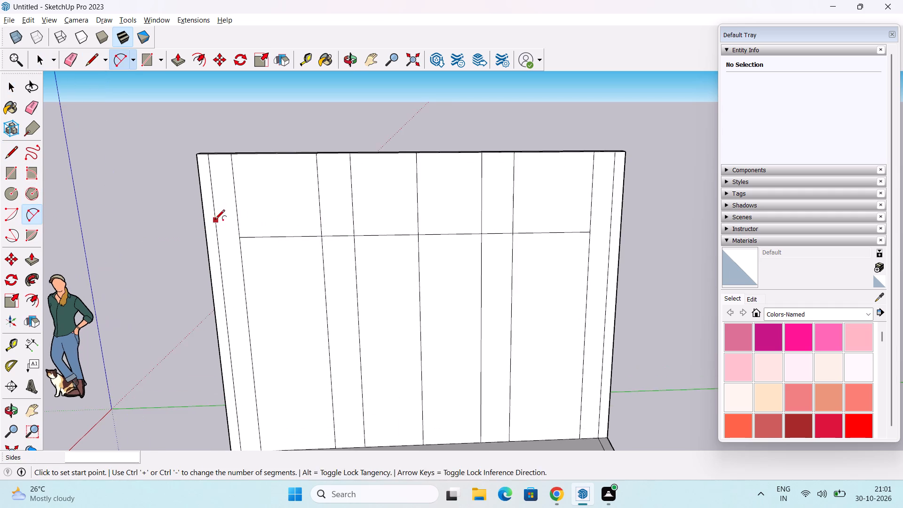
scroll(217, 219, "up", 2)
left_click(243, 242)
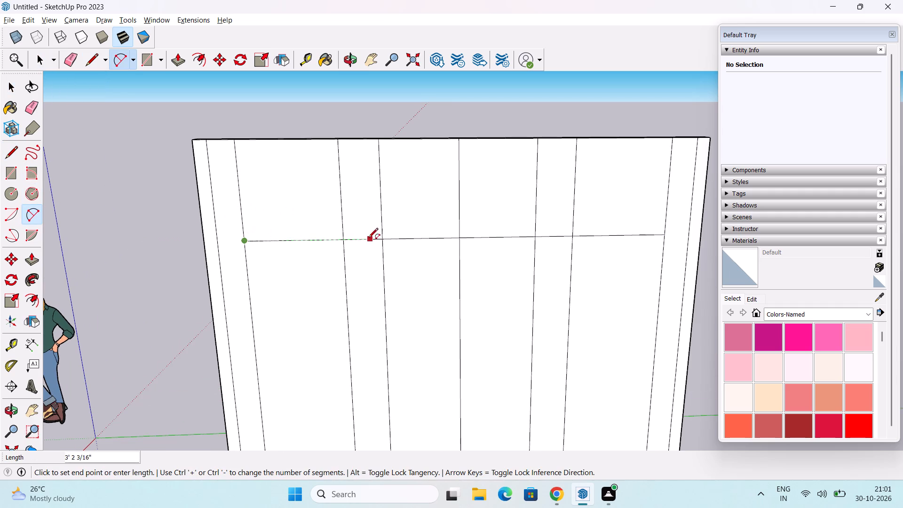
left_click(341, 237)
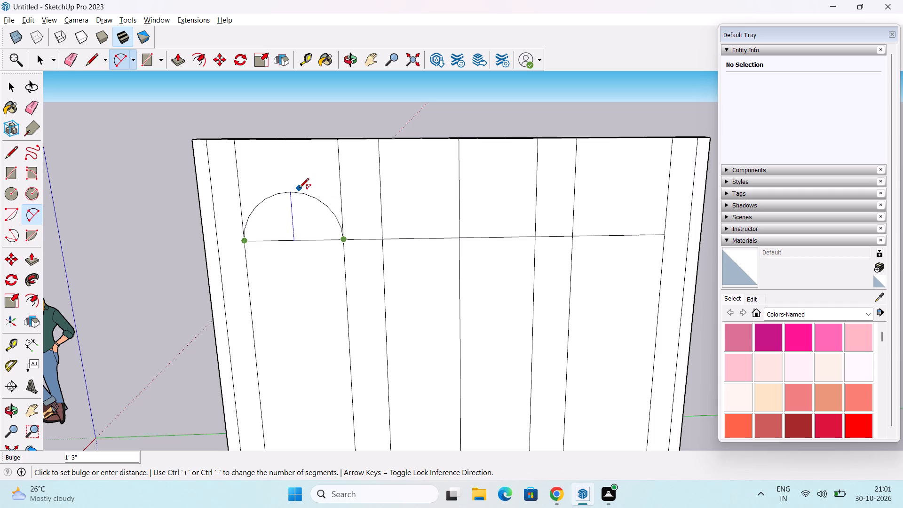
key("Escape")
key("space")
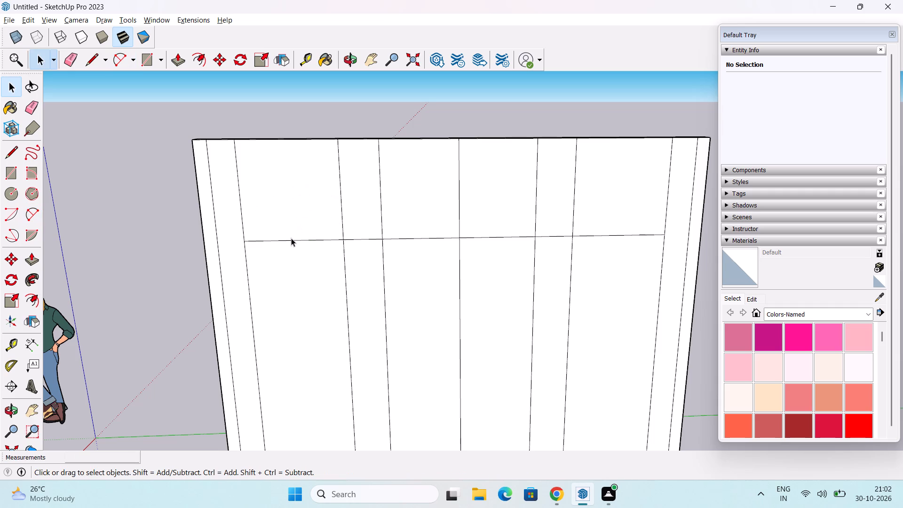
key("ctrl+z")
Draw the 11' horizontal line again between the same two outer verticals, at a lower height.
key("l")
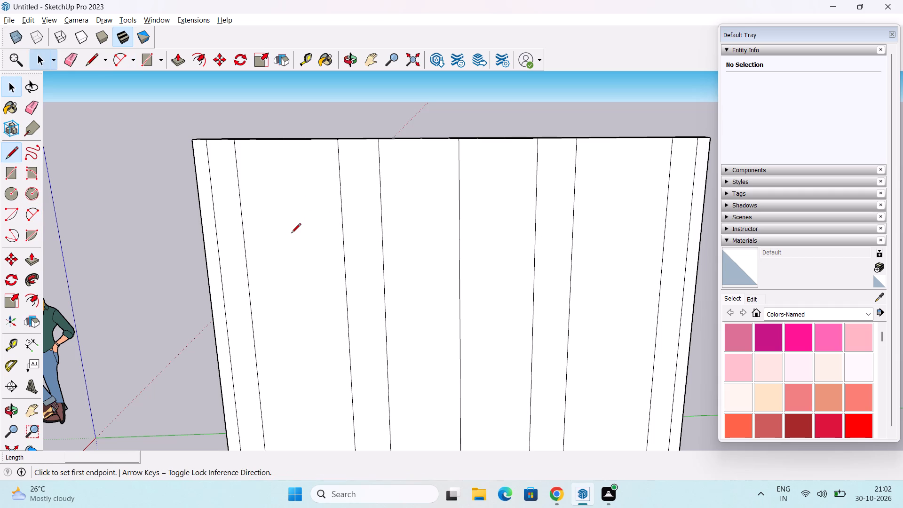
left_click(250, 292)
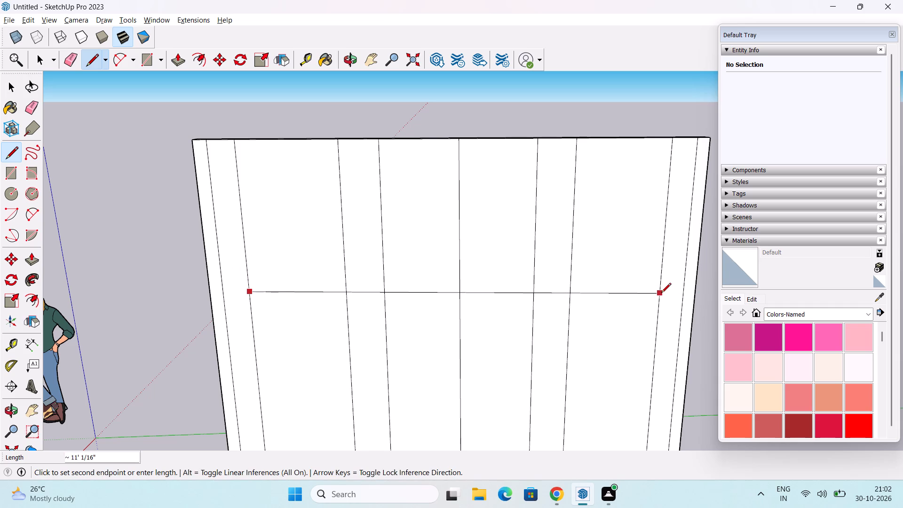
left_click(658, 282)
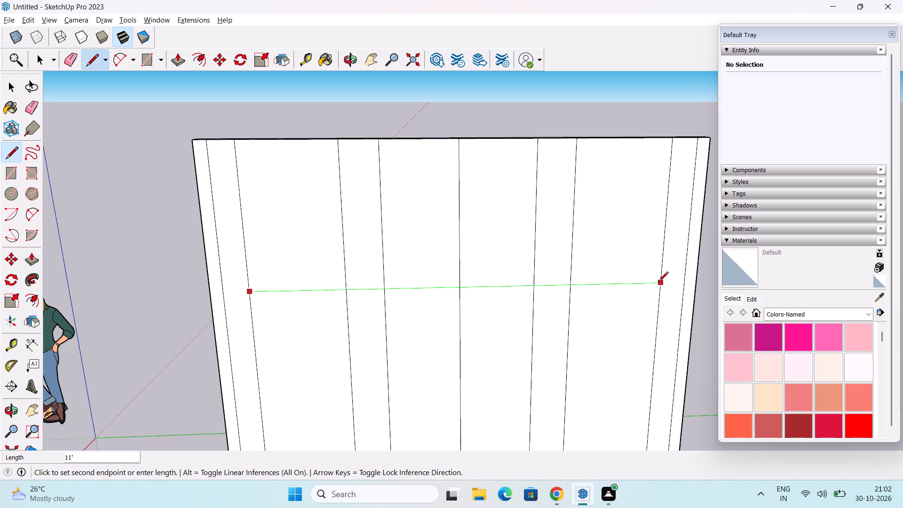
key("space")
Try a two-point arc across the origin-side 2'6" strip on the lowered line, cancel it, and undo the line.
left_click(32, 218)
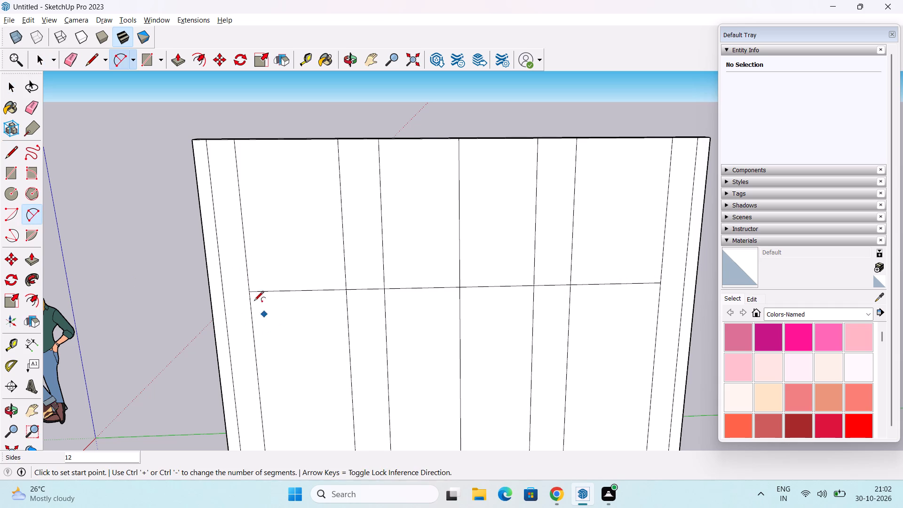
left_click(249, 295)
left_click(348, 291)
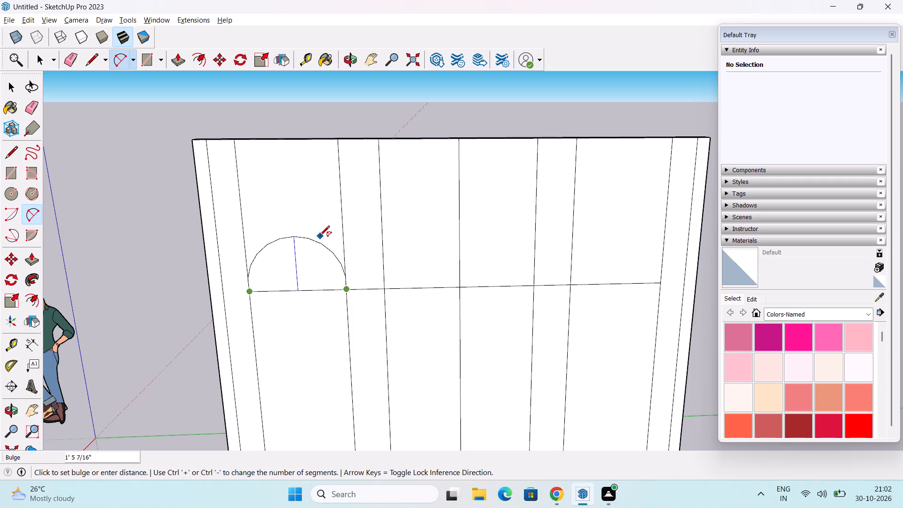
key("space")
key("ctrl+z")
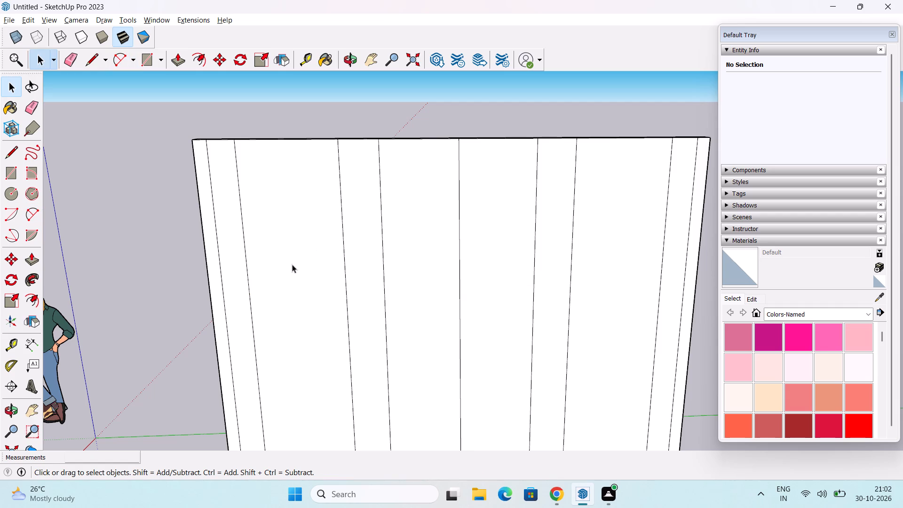
Redraw the 11' horizontal line between the two outer verticals, at a height between those of the two undone lines.
key("l")
left_click(250, 276)
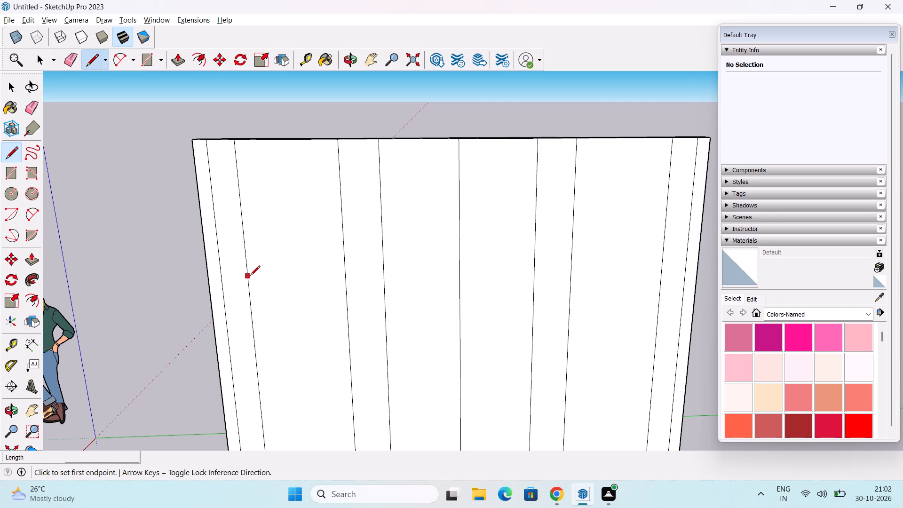
left_click(665, 269)
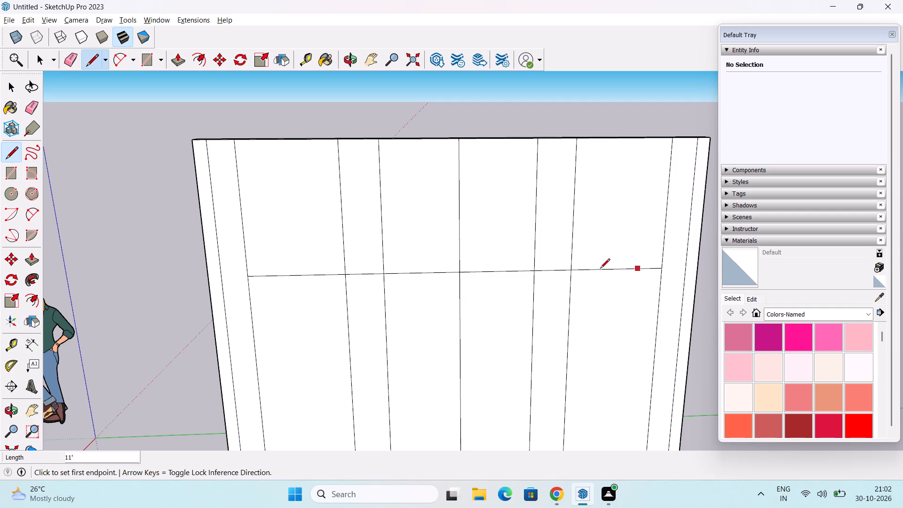
key("space")
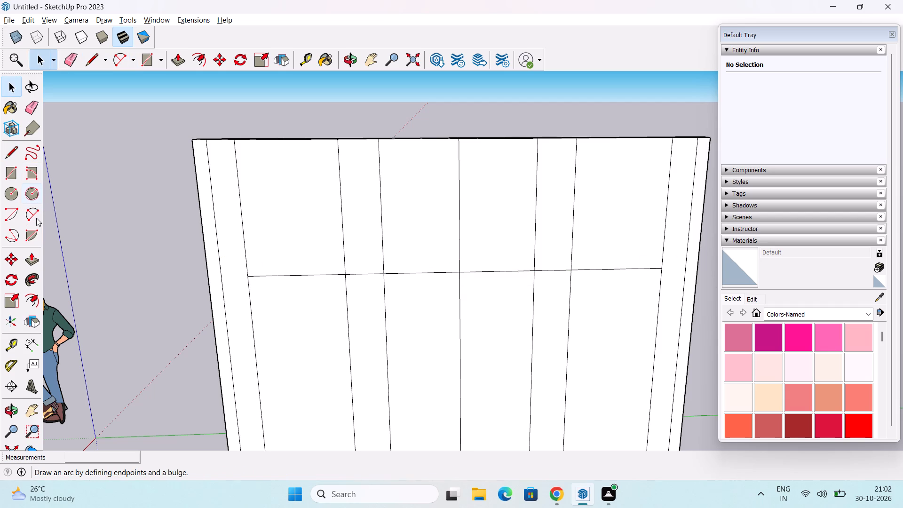
Draw a two-point arc above the horizontal line across the origin-side 2'6" strip, with a bulge of about 1' 5 5/8".
left_click(32, 213)
left_click(246, 280)
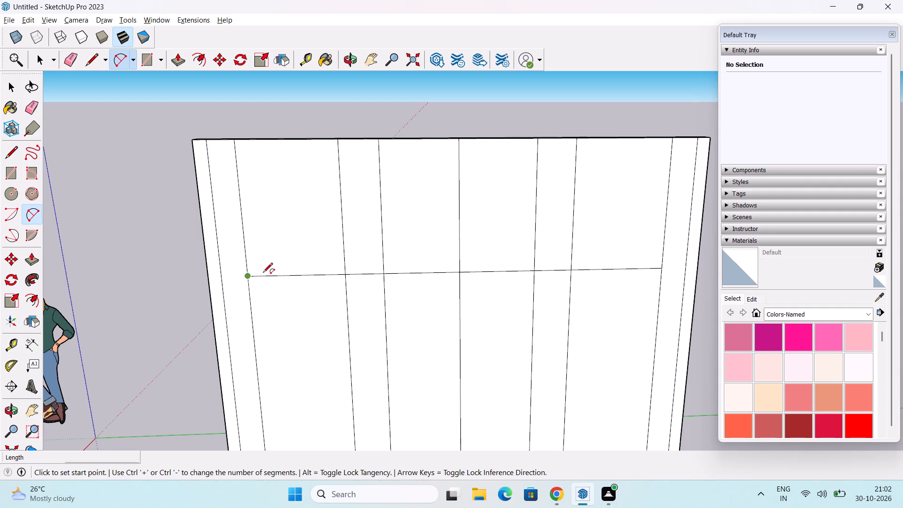
left_click(346, 277)
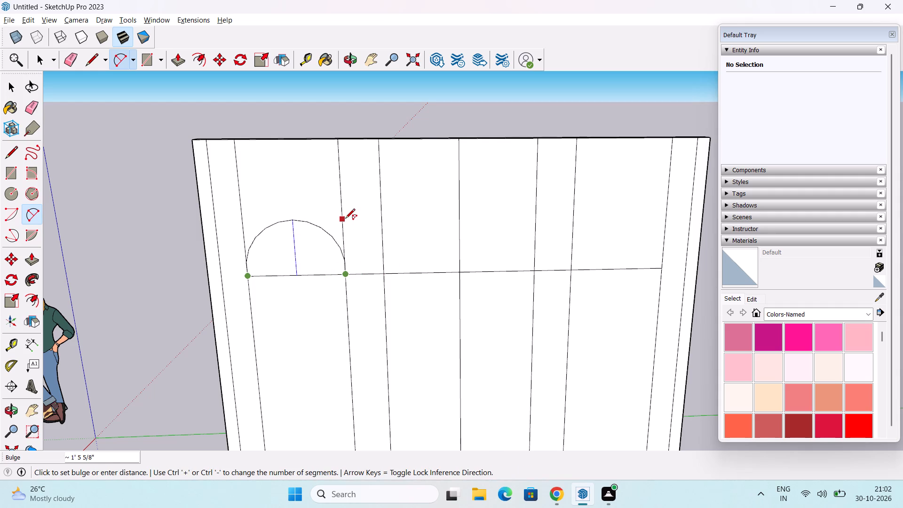
left_click(345, 219)
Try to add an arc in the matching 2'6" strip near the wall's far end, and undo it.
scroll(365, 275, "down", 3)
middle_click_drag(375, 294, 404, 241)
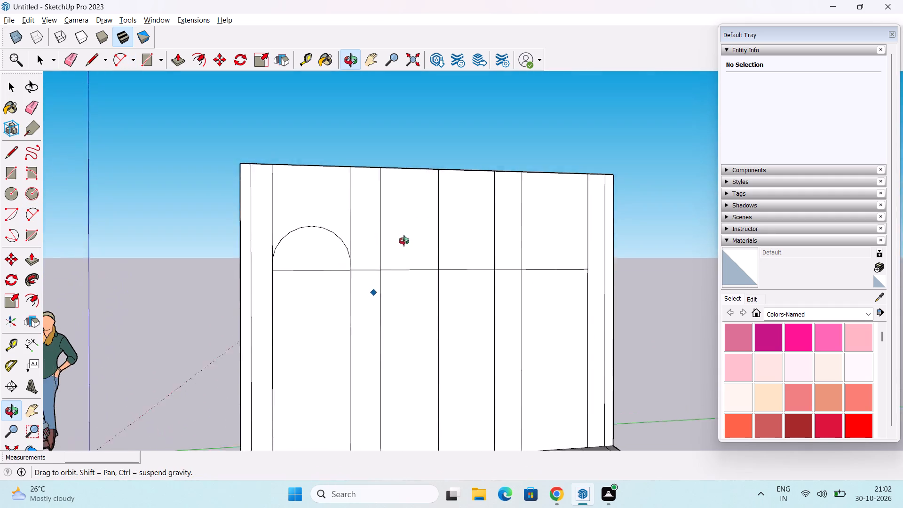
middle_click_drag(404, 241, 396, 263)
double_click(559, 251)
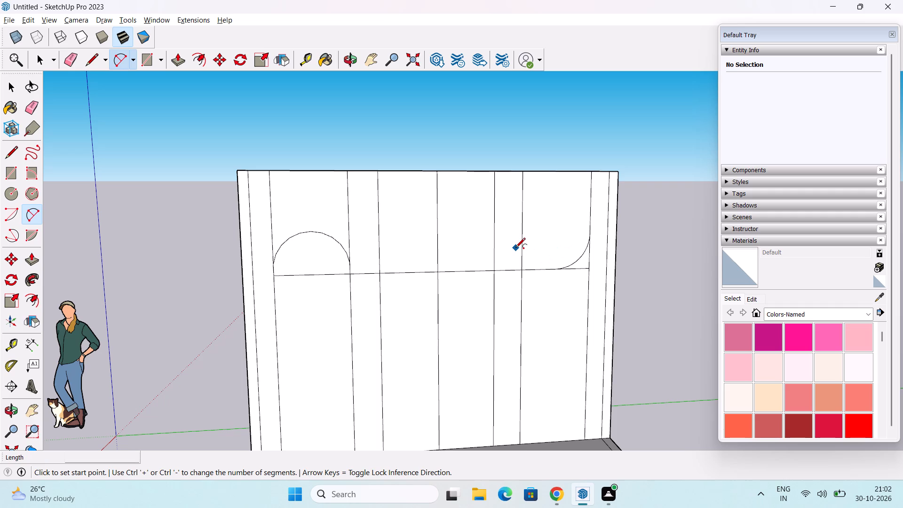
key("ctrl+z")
Copy the arc 8'6" along the wall into the matching 2'6" strip near the far end.
key("space")
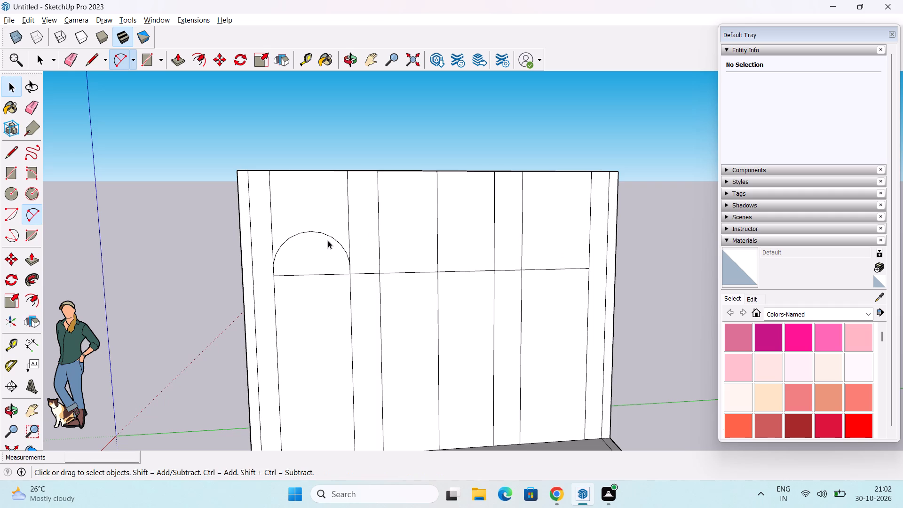
left_click(331, 238)
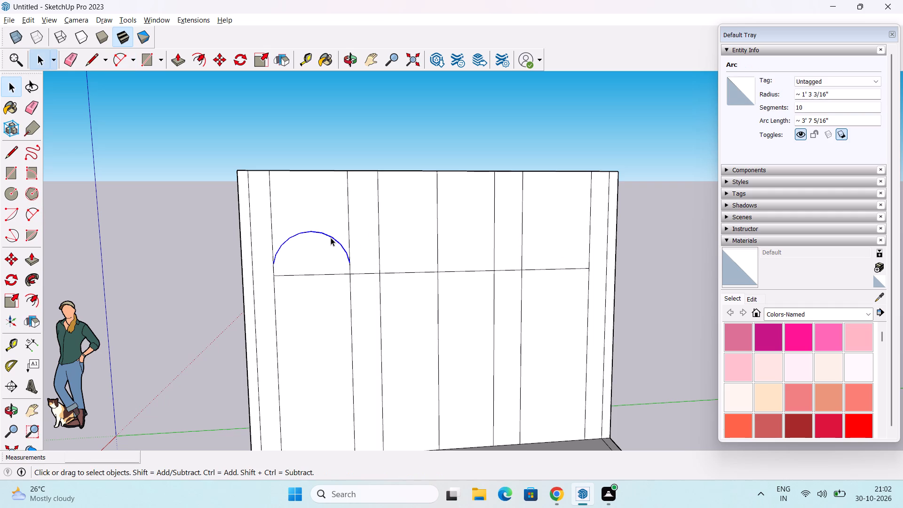
key("m")
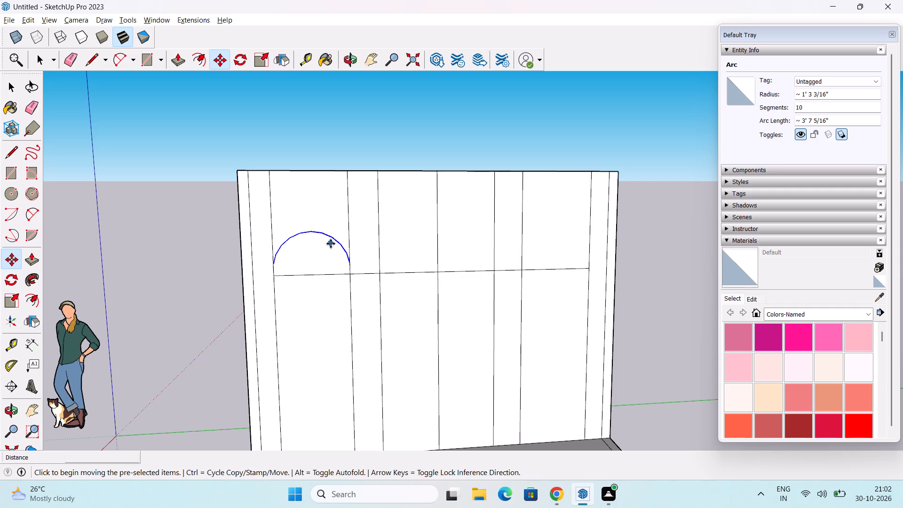
left_click(314, 276)
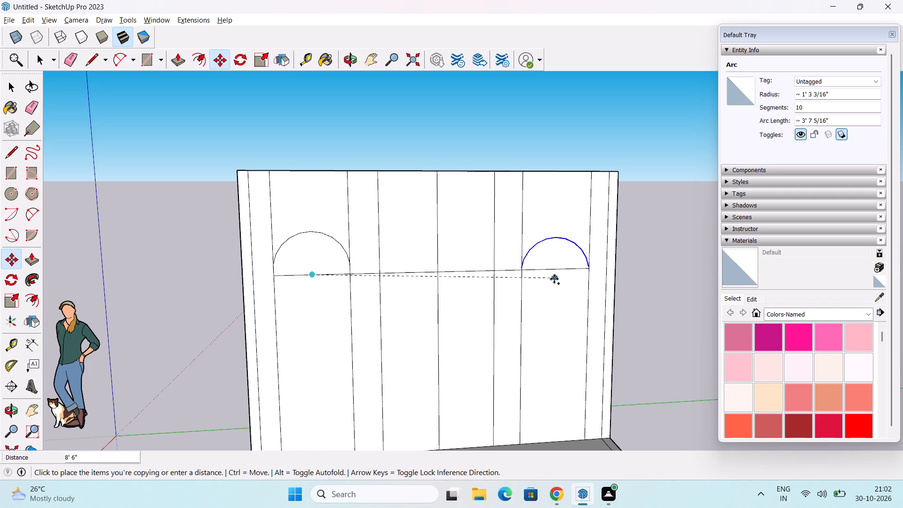
left_click(557, 271)
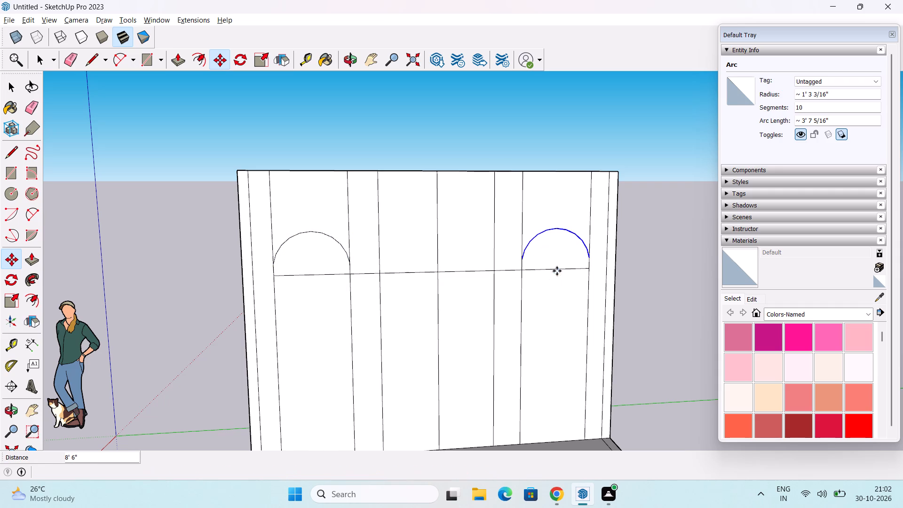
Set the copied arc's segments to 100.
key("space")
double_click(823, 110)
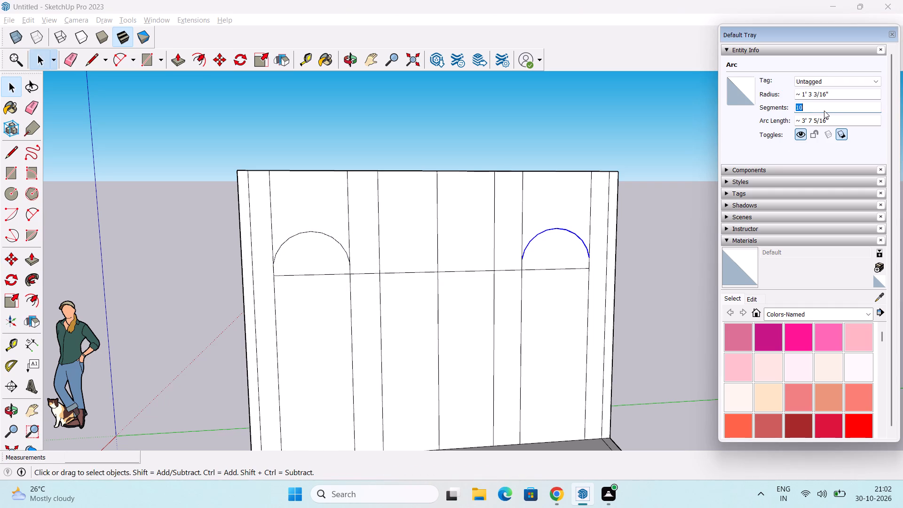
type("100")
key("Return")
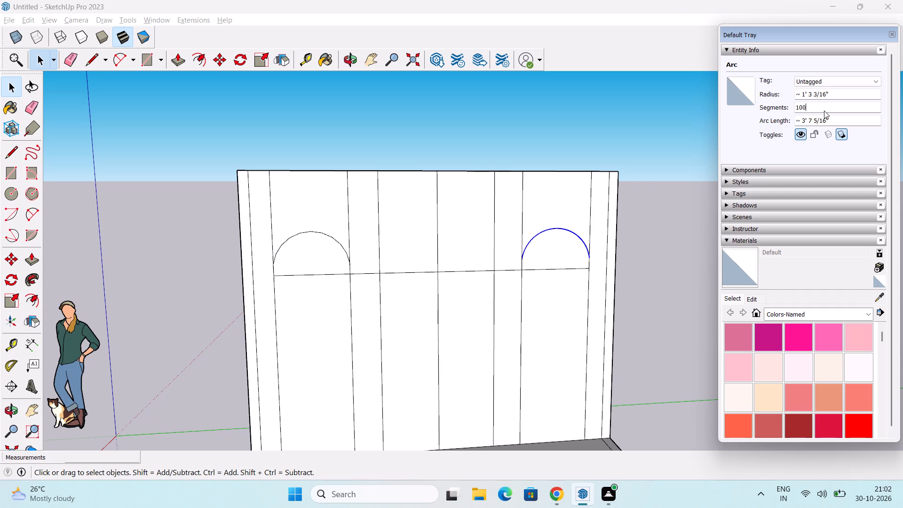
Set the original arc's segments to 100 on the origin side of the wall.
left_click(300, 232)
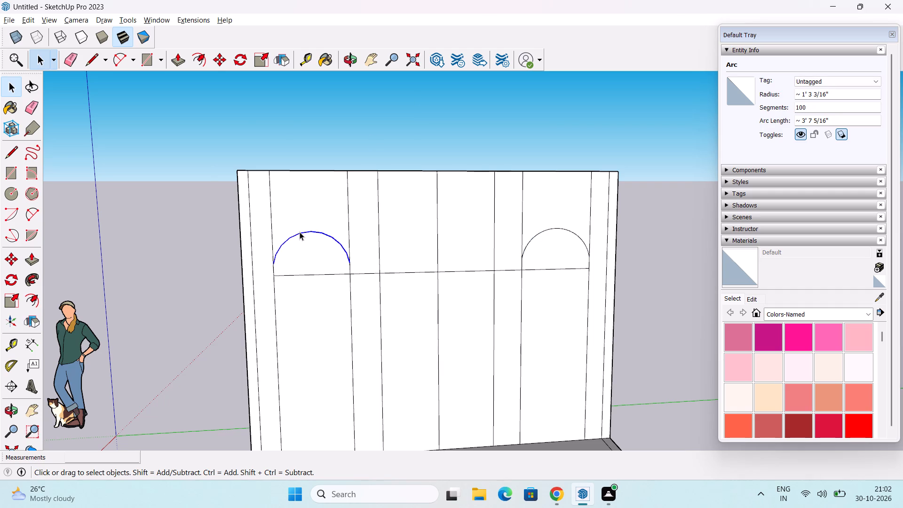
double_click(815, 108)
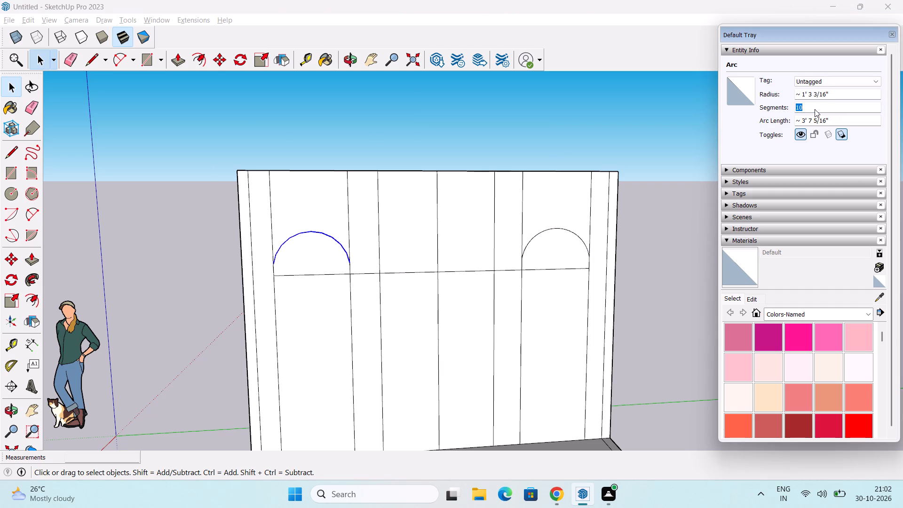
type("100")
key("Return")
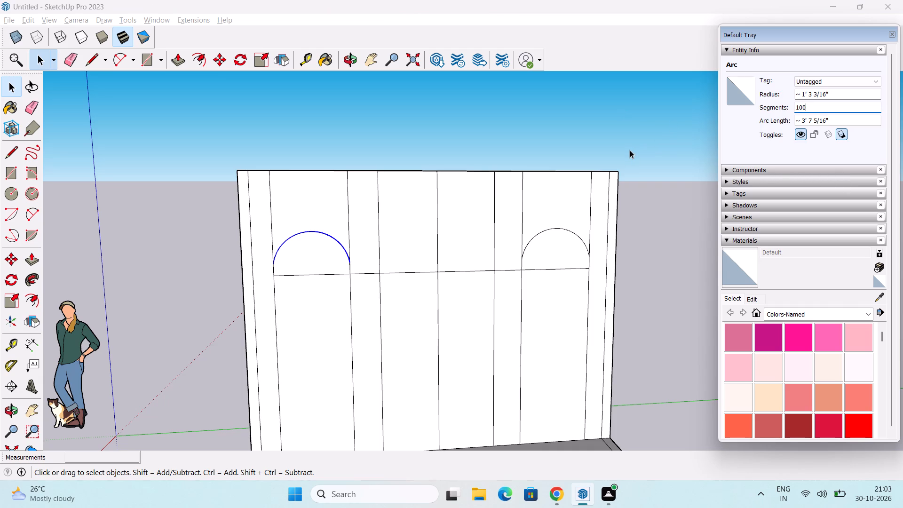
Erase the horizontal line under the origin-side arc and the two vertical strip lines above that arc.
key("e")
key("e")
left_click(198, 242)
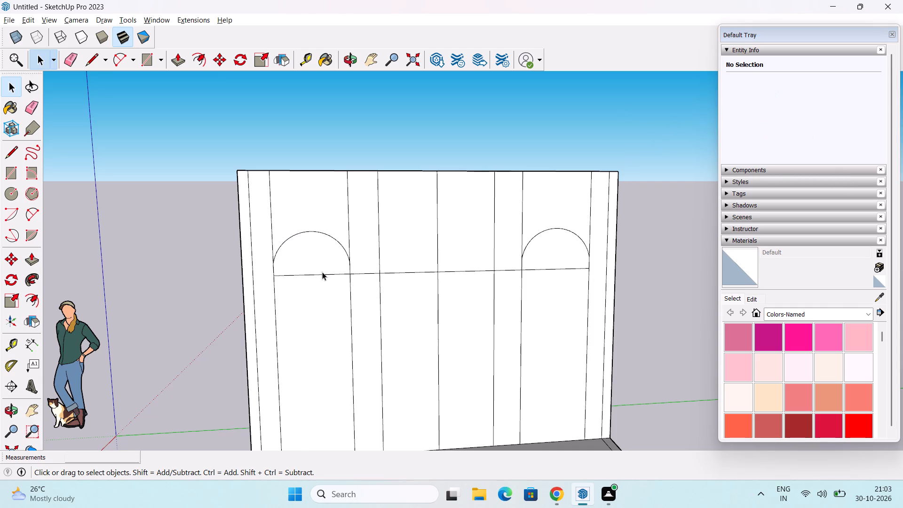
key("e")
left_click(319, 276)
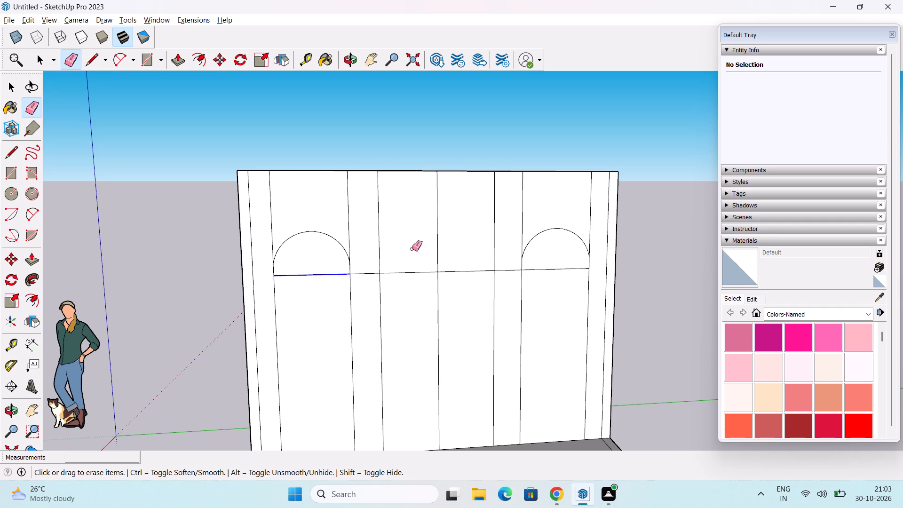
left_click(347, 205)
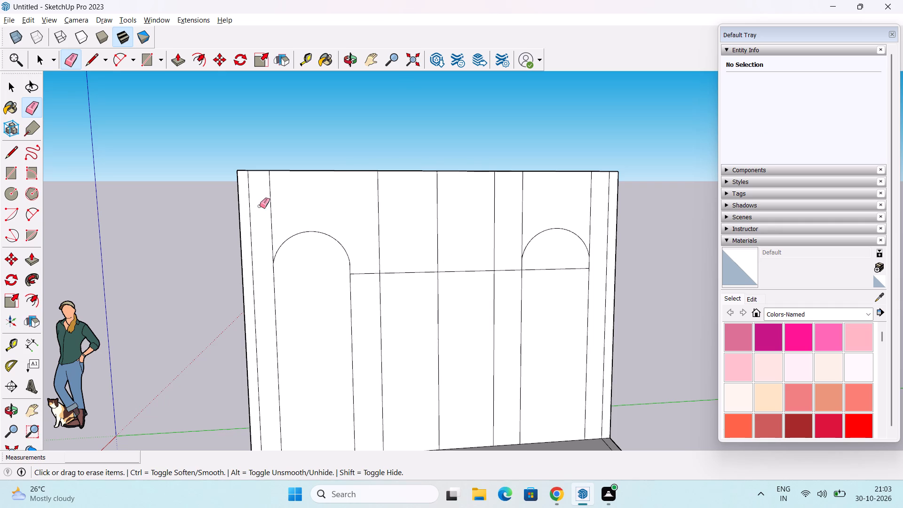
left_click(271, 212)
Erase the horizontal line segments running across the wall between the two arched panels.
left_click(361, 272)
left_click(412, 271)
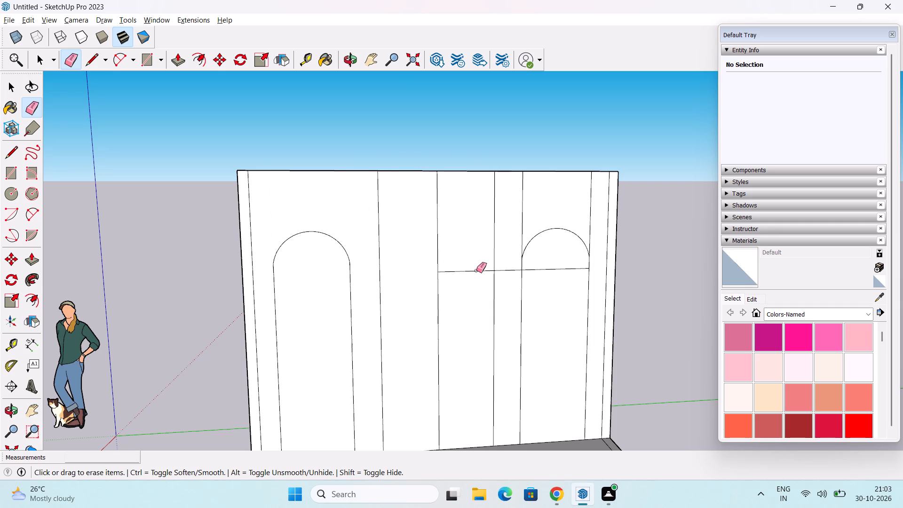
left_click(476, 270)
left_click(510, 272)
left_click(510, 265)
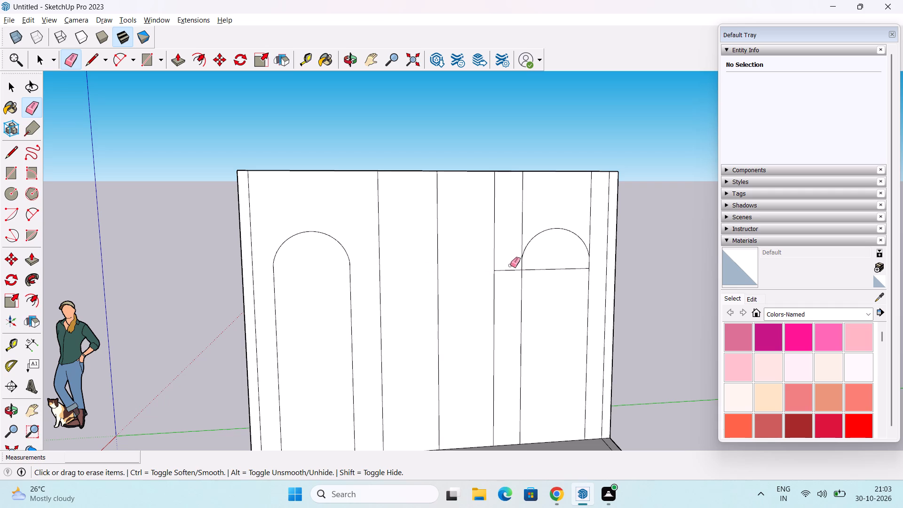
left_click(510, 270)
Erase the two vertical strip lines above the far arc and the horizontal line beneath it.
left_click(524, 216)
left_click(591, 209)
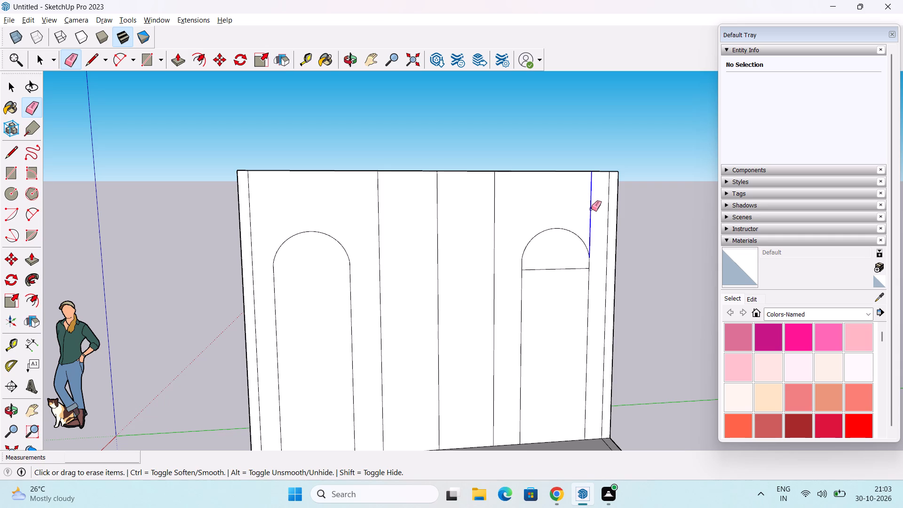
left_click(558, 269)
key("v")
key("space")
Delete the full-height vertical line at the centre of the wall.
middle_click(431, 304)
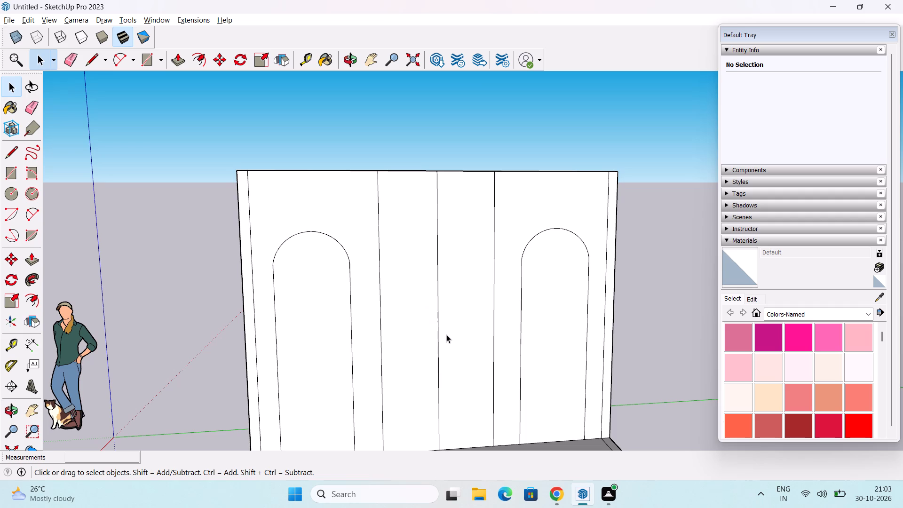
left_click(438, 351)
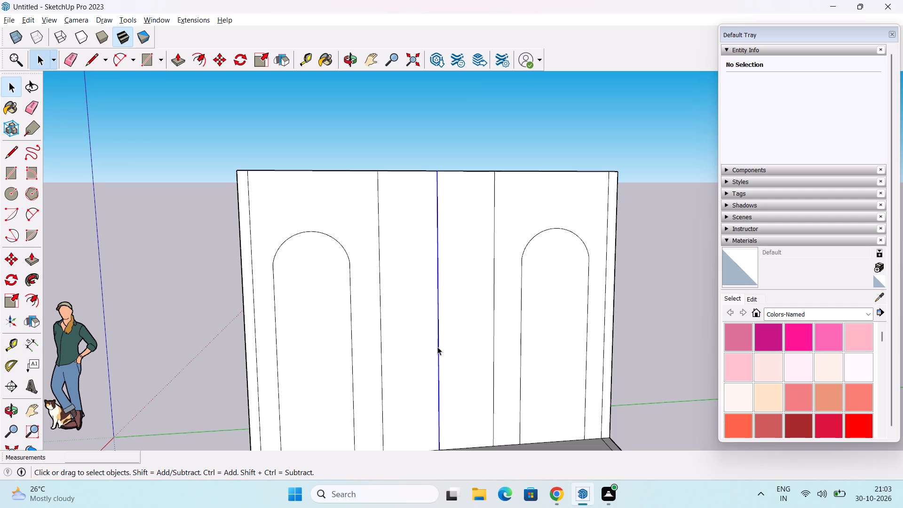
key("Delete")
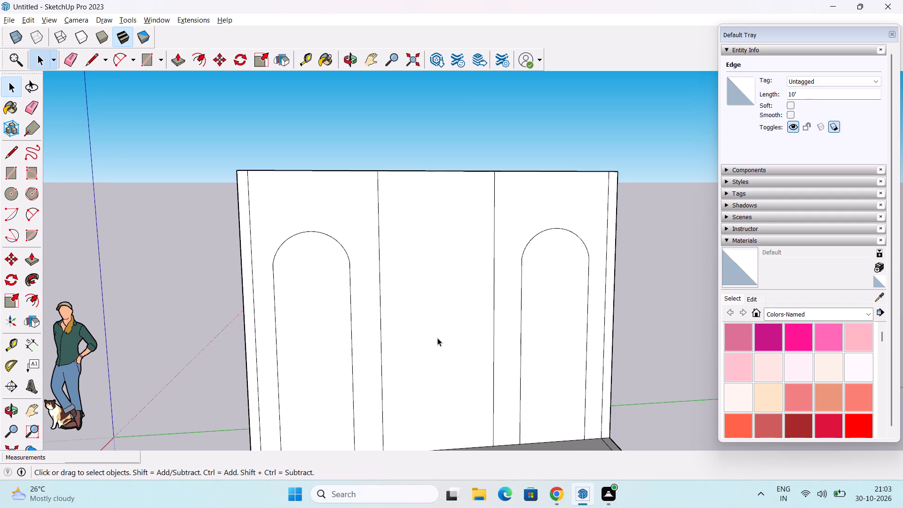
Copy the vertical line beside the origin-side arched panel 6" along the wall toward that panel.
scroll(437, 336, "down", 2)
middle_click_drag(437, 350, 419, 358)
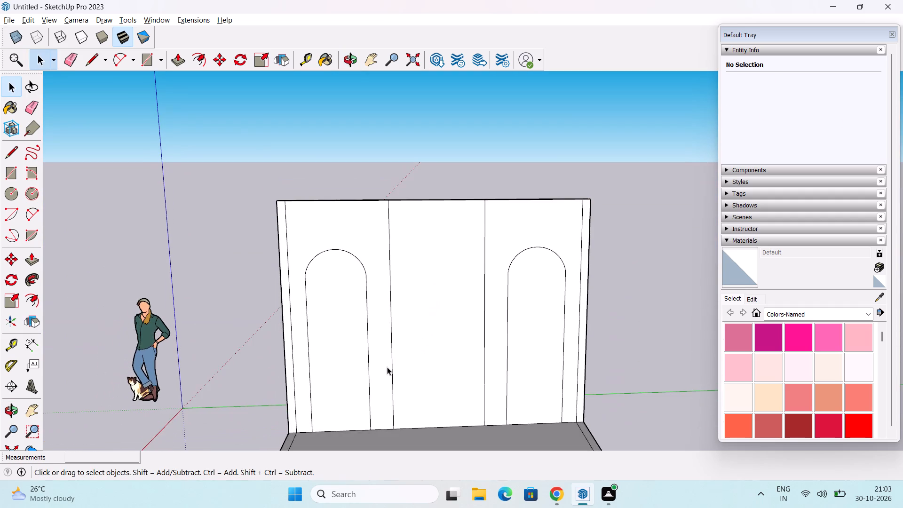
scroll(387, 366, "up", 2)
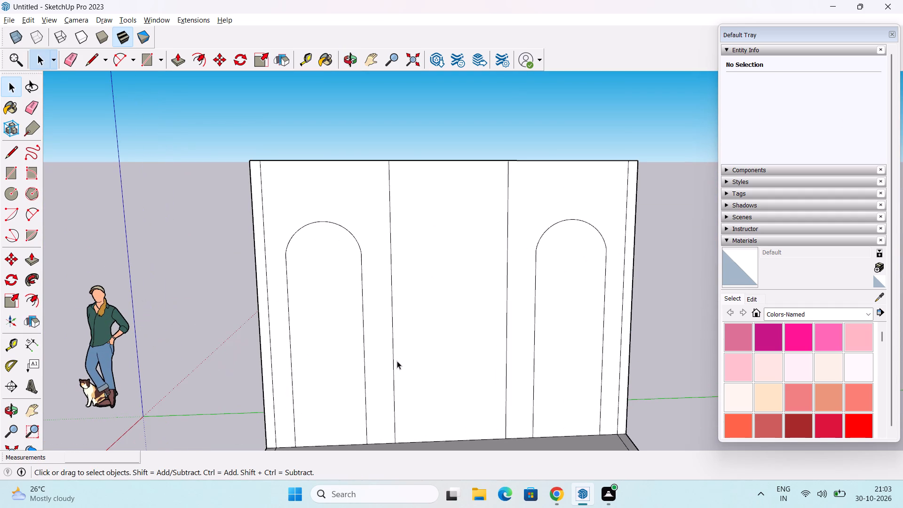
left_click(395, 396)
middle_click_drag(409, 390, 426, 341, "shift")
scroll(391, 398, "up", 3)
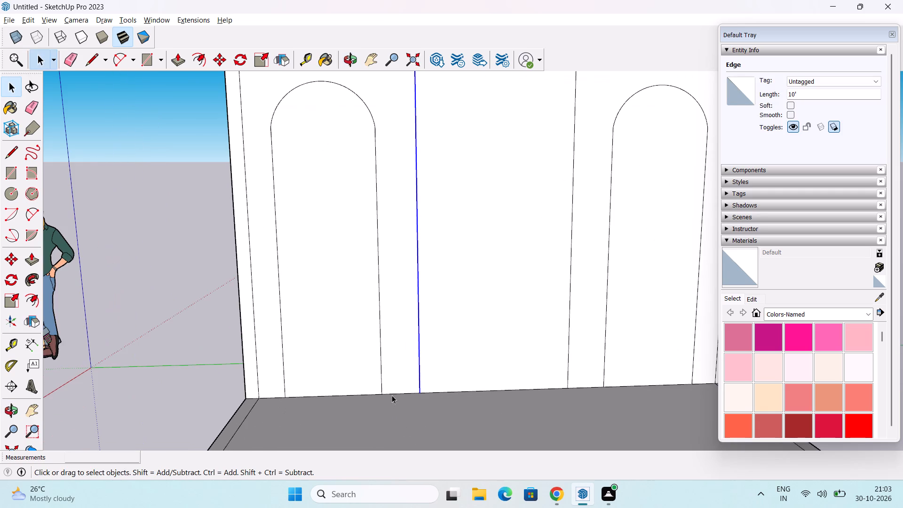
key("m")
scroll(421, 380, "up", 3)
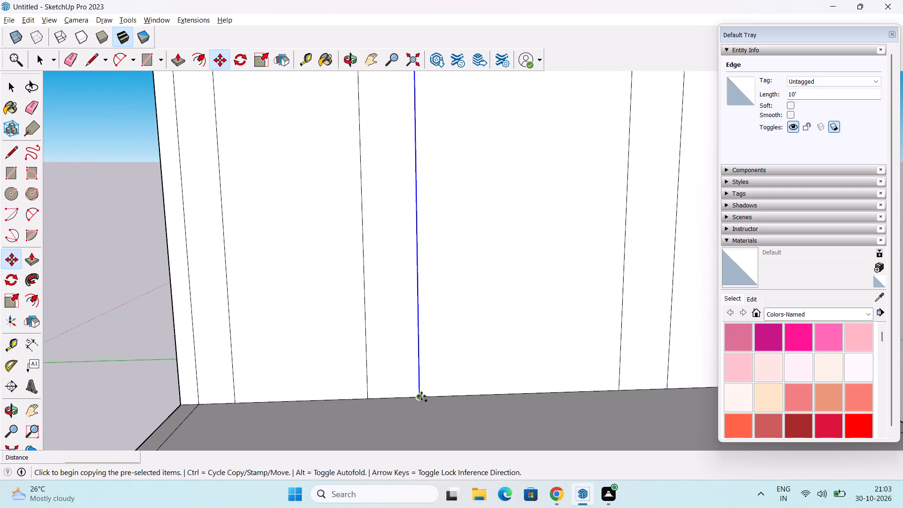
left_click(422, 396)
left_click(394, 399)
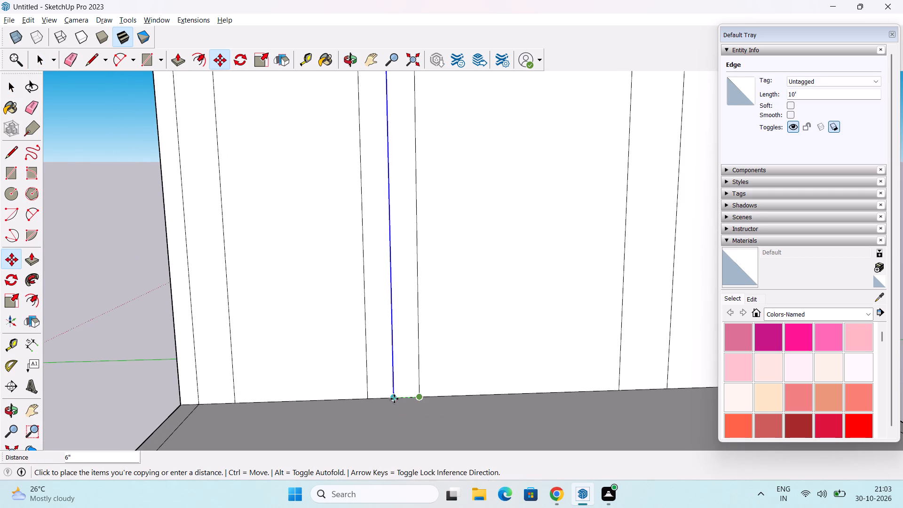
Copy the new vertical line 5' along the wall to the midpoint between the far vertical line and the far arched panel.
scroll(451, 383, "down", 1)
middle_click_drag(468, 389, 370, 395)
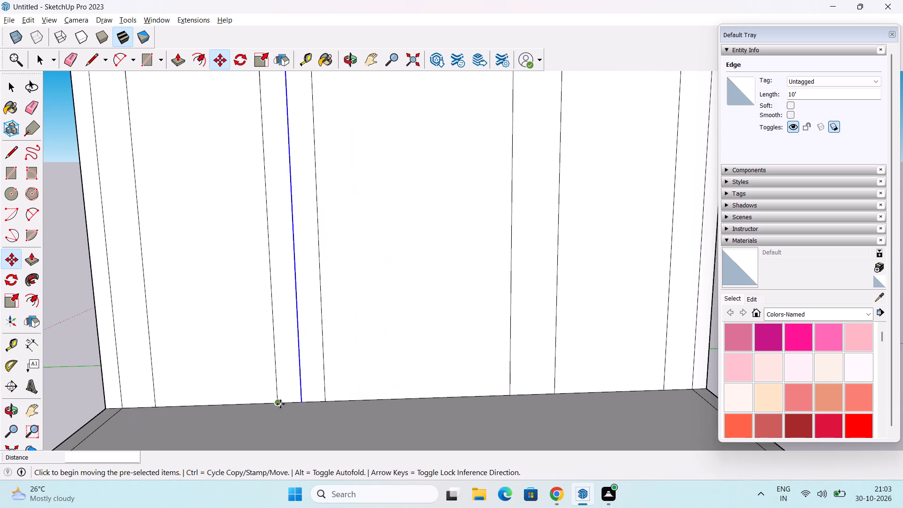
left_click(304, 403)
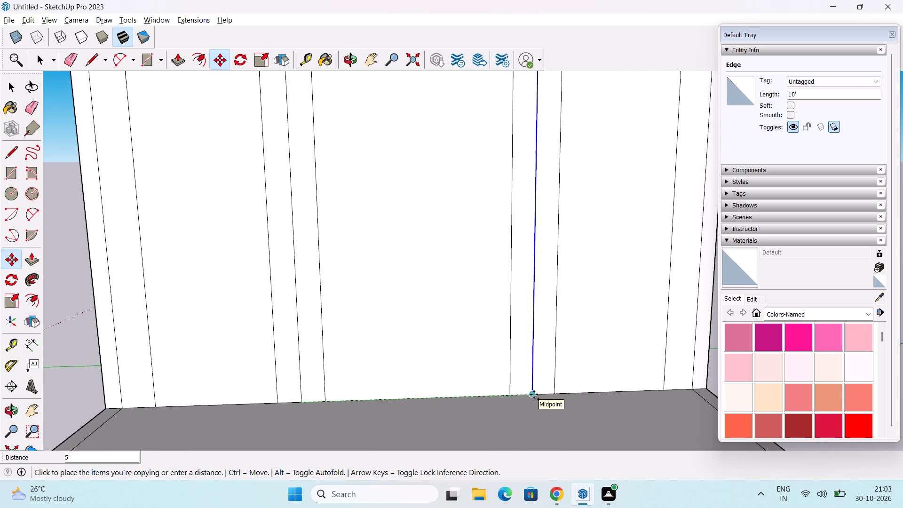
left_click(534, 395)
key("space")
Select the original vertical line on the origin side of the wall's central section.
left_click(325, 378)
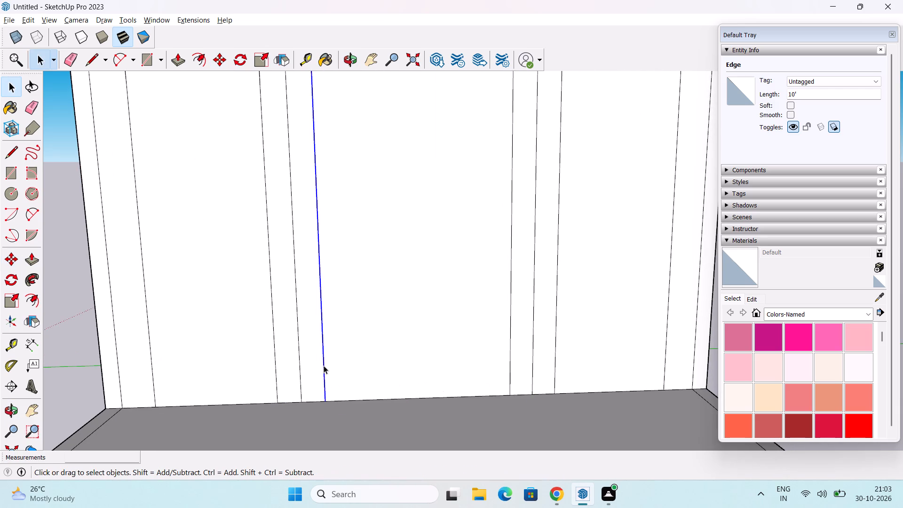
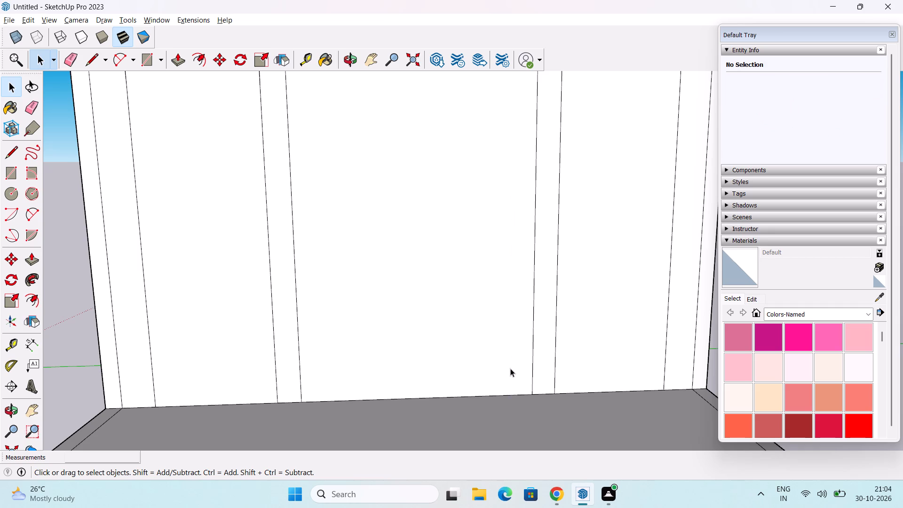
Copy the central section's origin-side vertical line 5' onto the far vertical line and divide the span into 15 equal spaces.
scroll(510, 368, "down", 4)
middle_click_drag(515, 356, 533, 378)
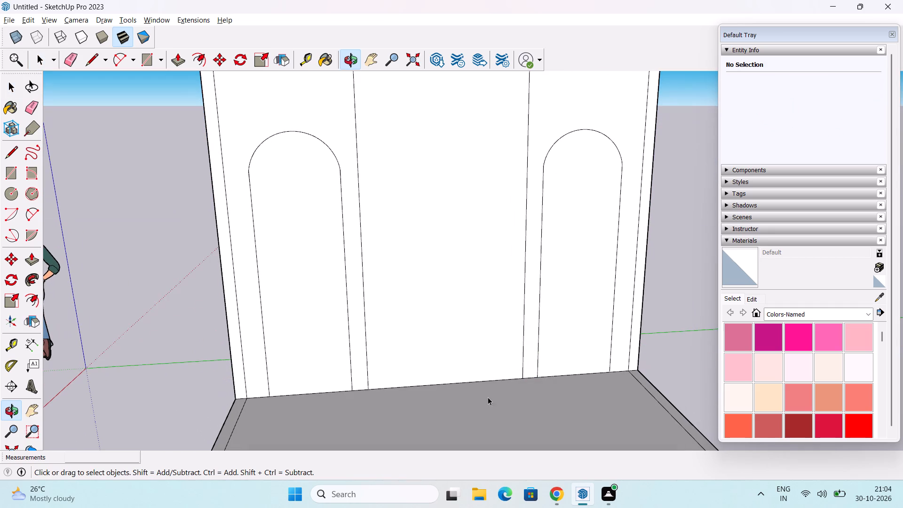
left_click(367, 356)
key("m")
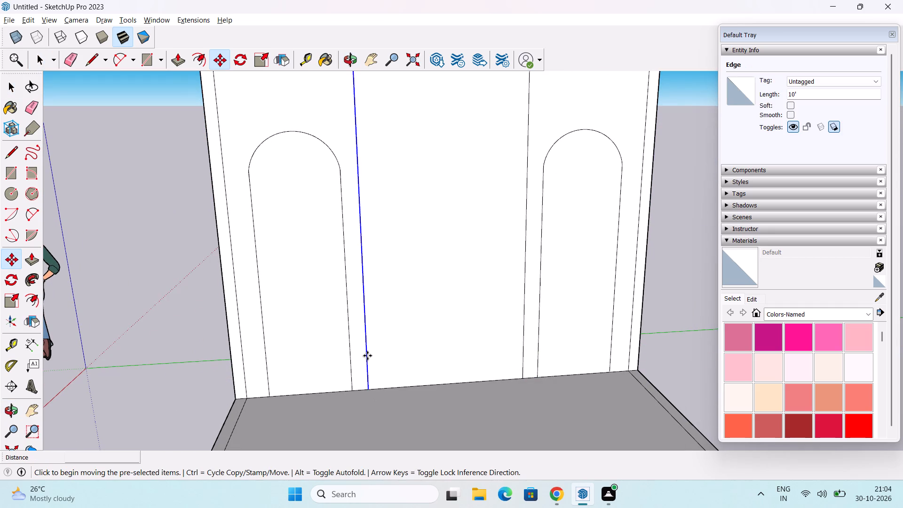
left_click(372, 389)
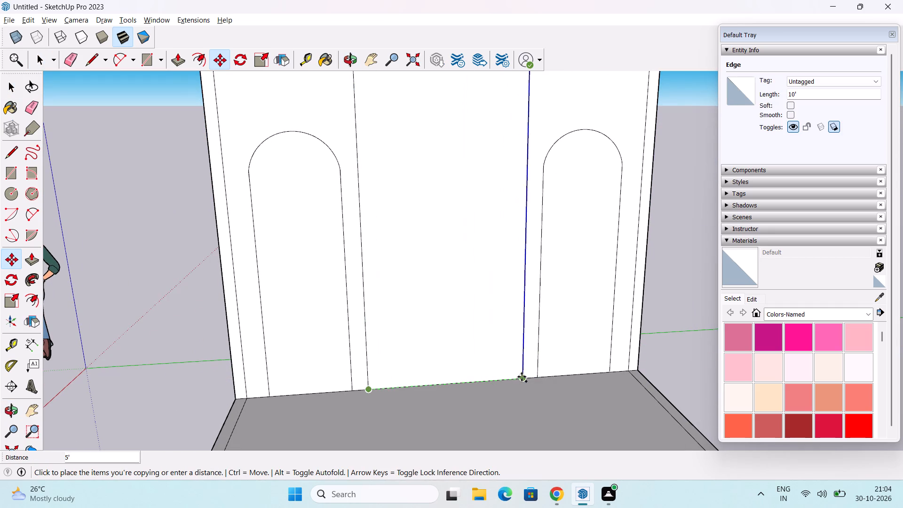
left_click(522, 377)
key("slash")
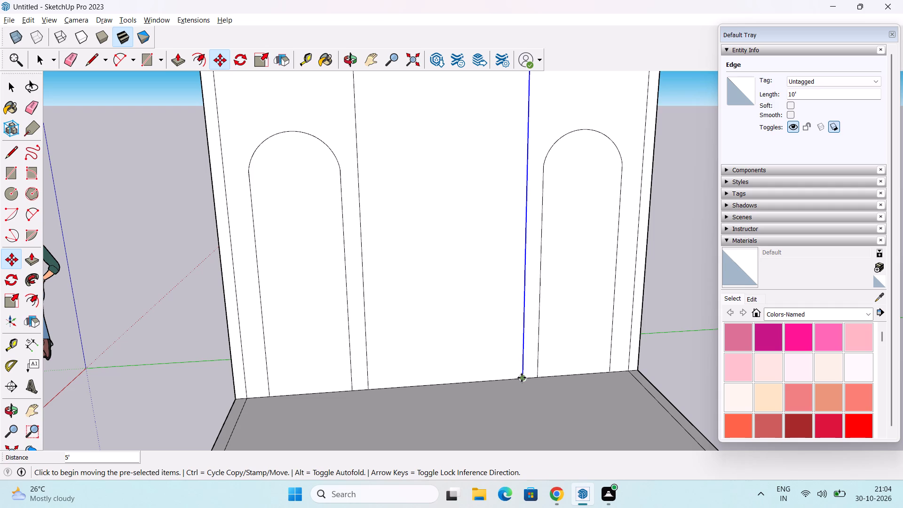
type("15")
key("Return")
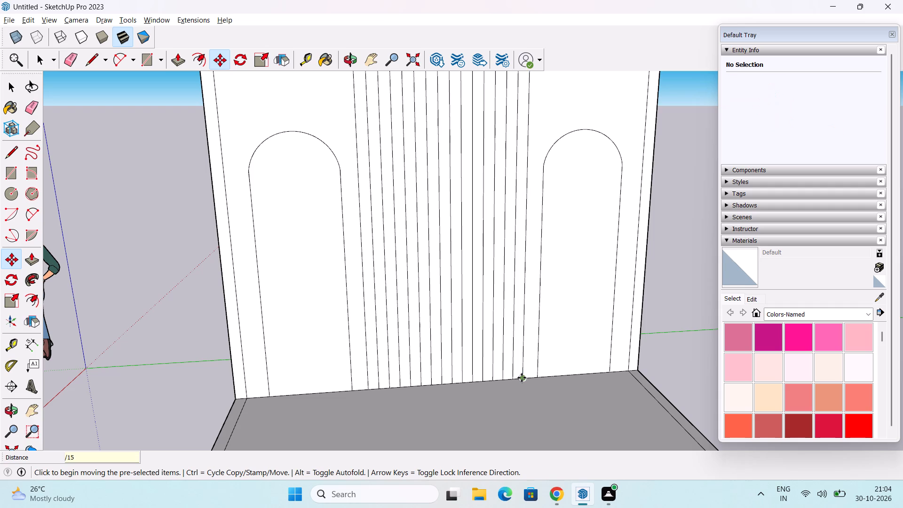
Try 25, 35 and 45 divisions for the central line array, settling on 35 equal spaces.
type("/25")
key("Return")
type("/35")
key("Return")
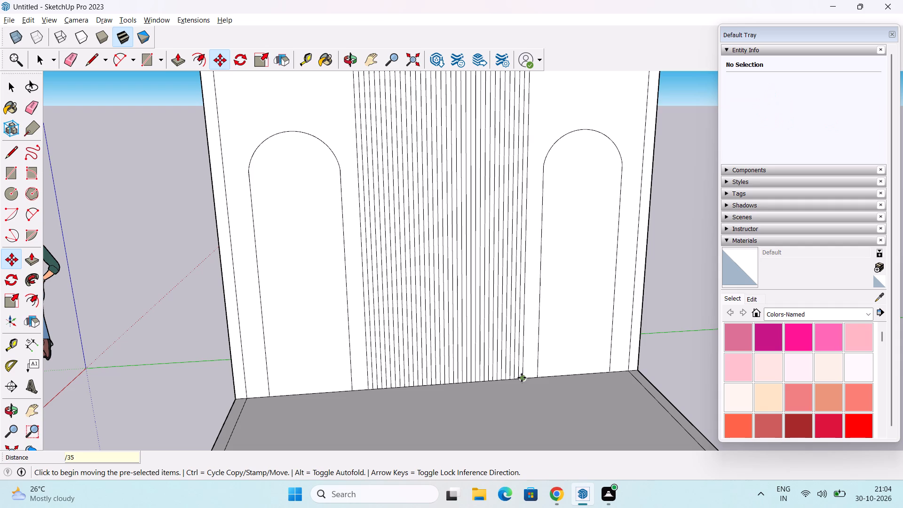
type("/45")
key("Return")
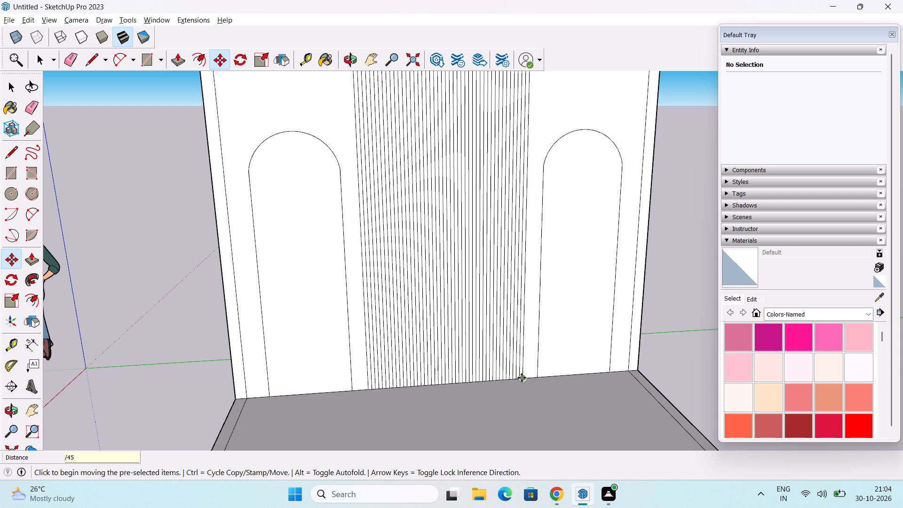
type("/35")
key("Return")
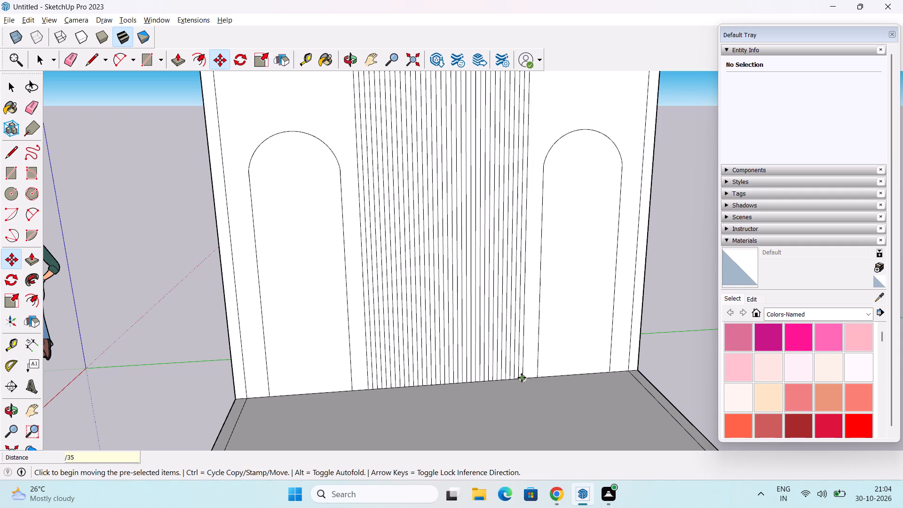
key("space")
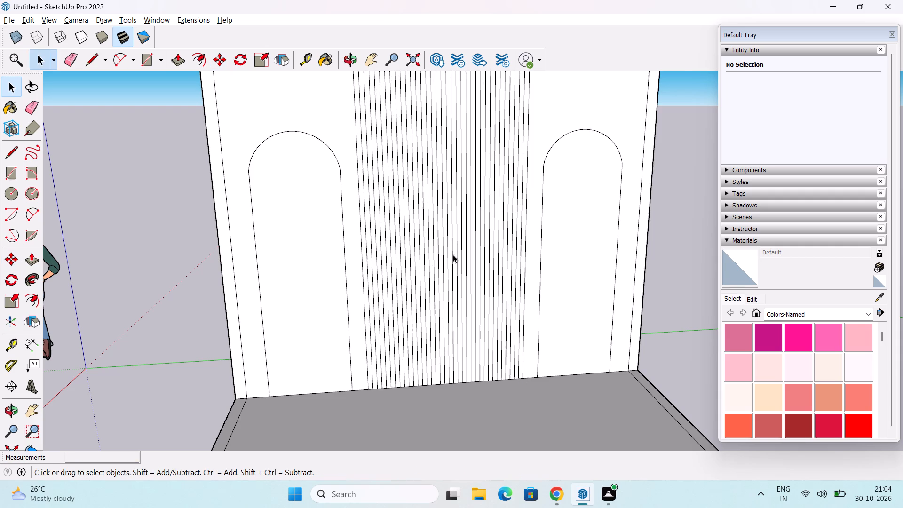
Copy the origin-side arched panel's outer vertical edge 2' 6" onto its inner edge, dividing the span into 15 equal spaces.
scroll(422, 211, "up", 1)
middle_click_drag(420, 213, 411, 293)
scroll(401, 242, "down", 3)
middle_click_drag(401, 242, 404, 268)
middle_click_drag(324, 305, 352, 279, "shift")
scroll(288, 327, "up", 2)
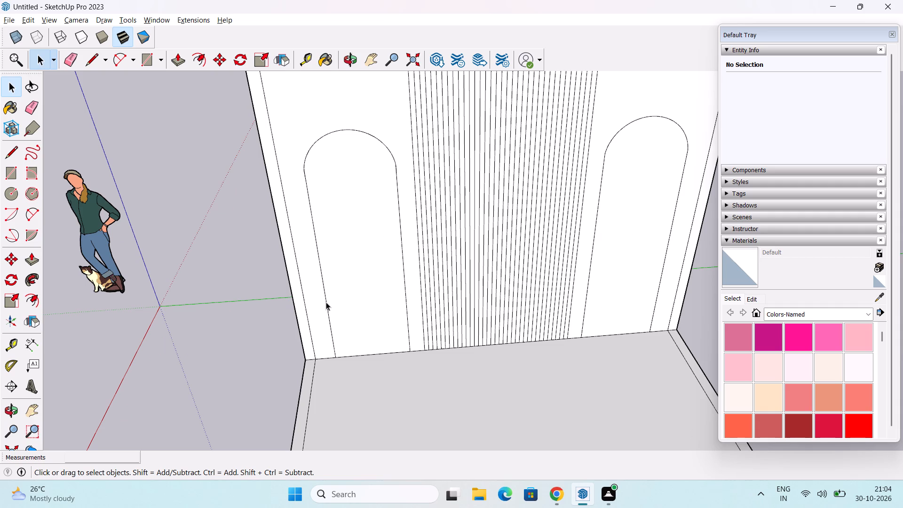
left_click(325, 298)
middle_click_drag(322, 318, 334, 285)
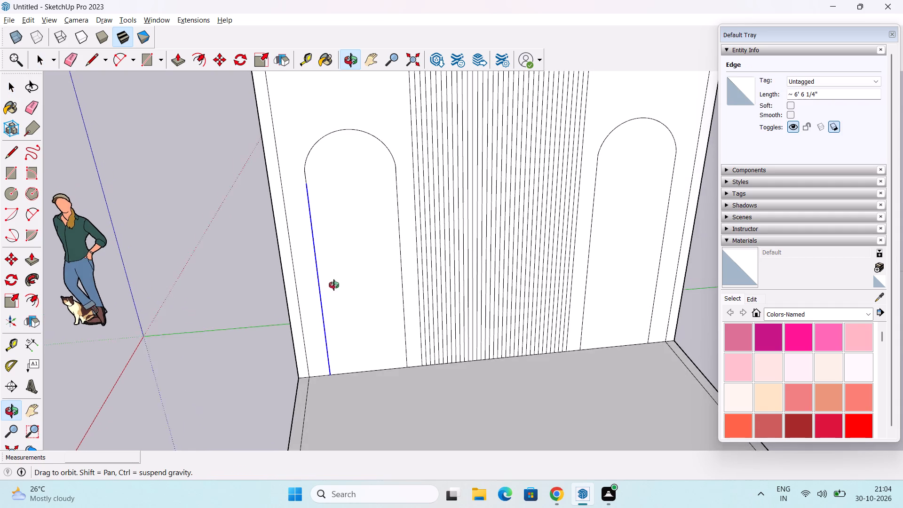
middle_click_drag(334, 285, 326, 307)
key("m")
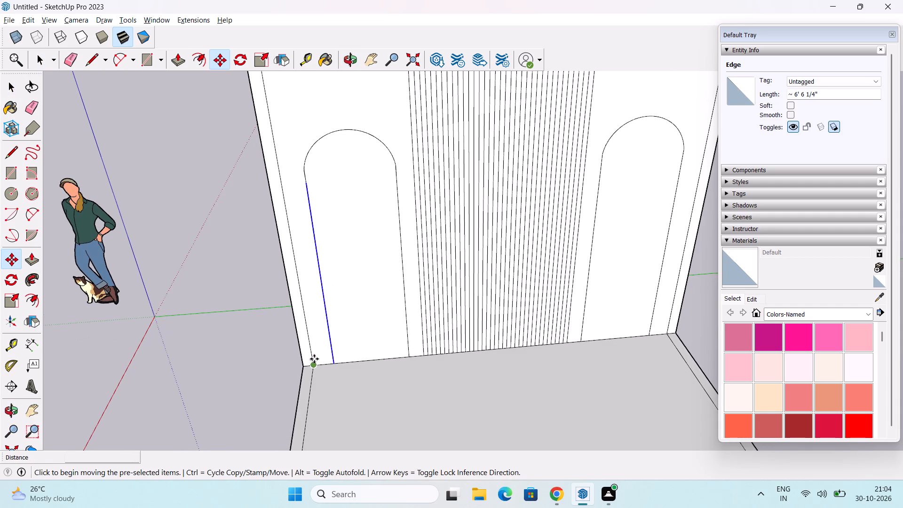
scroll(314, 359, "up", 2, "ctrl")
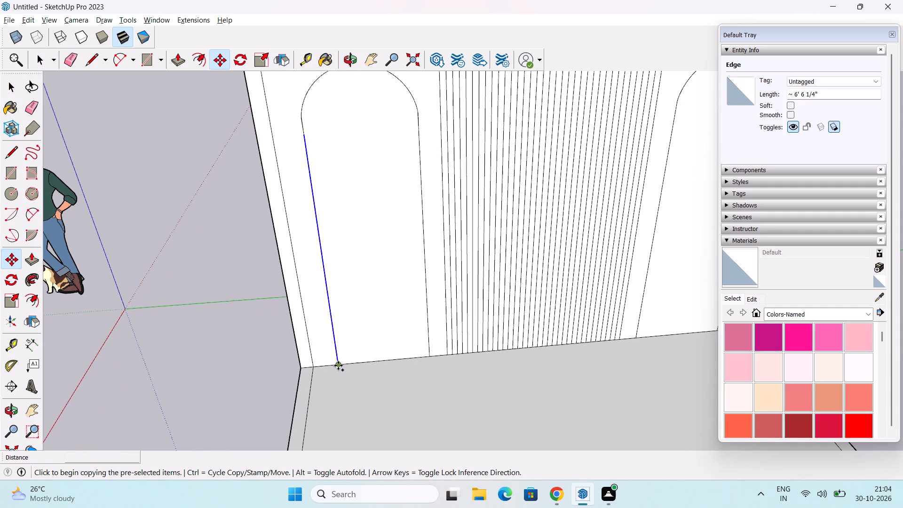
left_click(338, 365)
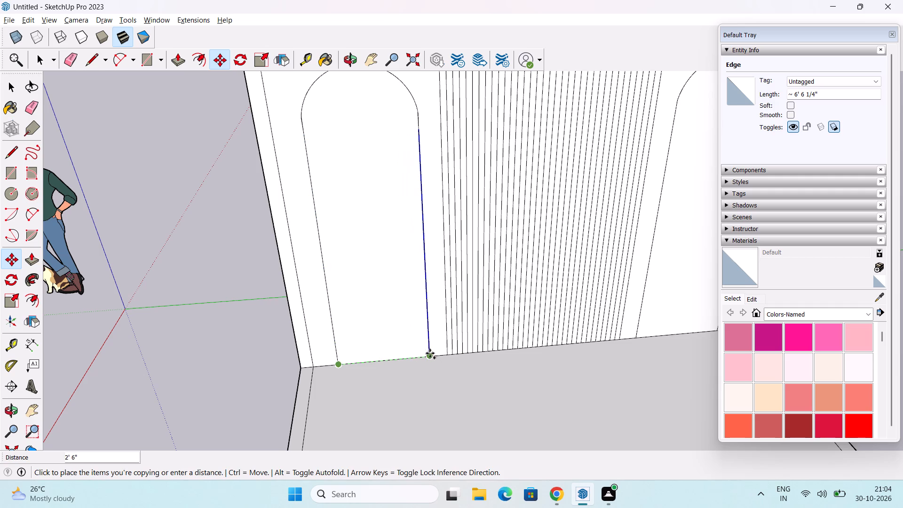
left_click(431, 357)
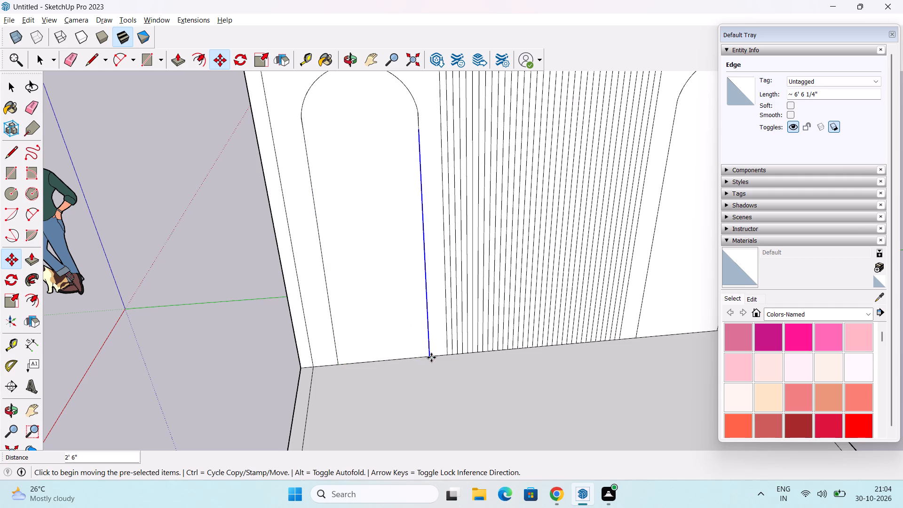
type("/15")
key("Return")
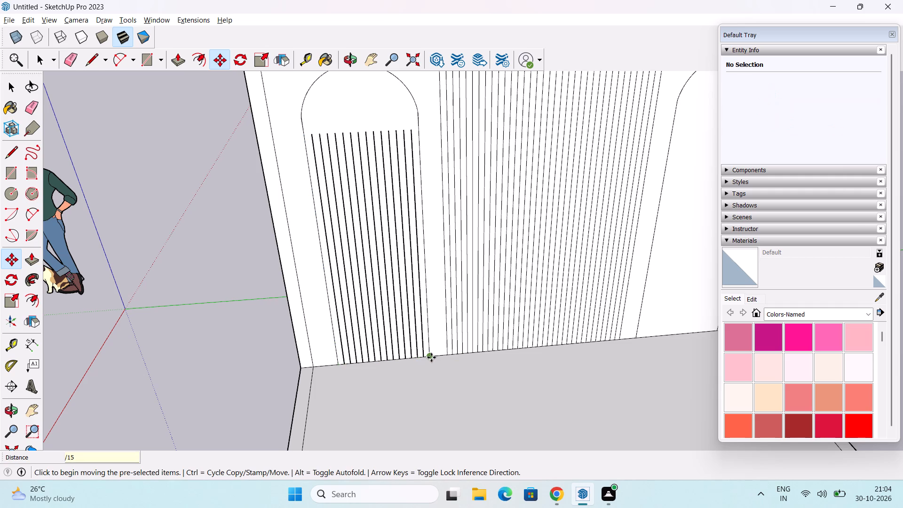
Change the line array in the origin-side arched panel to 21 equal spaces.
key("slash")
type("21")
key("Return")
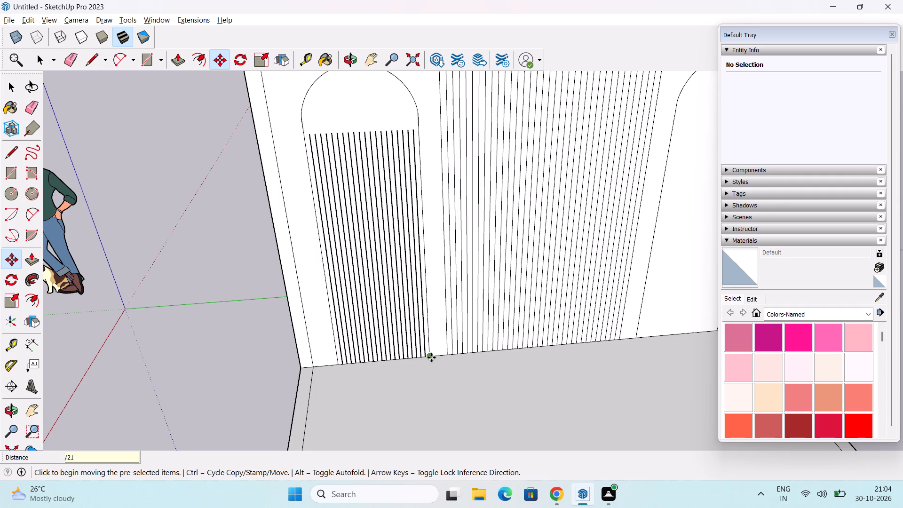
middle_click_drag(429, 363, 436, 315)
key("space")
left_click(211, 367)
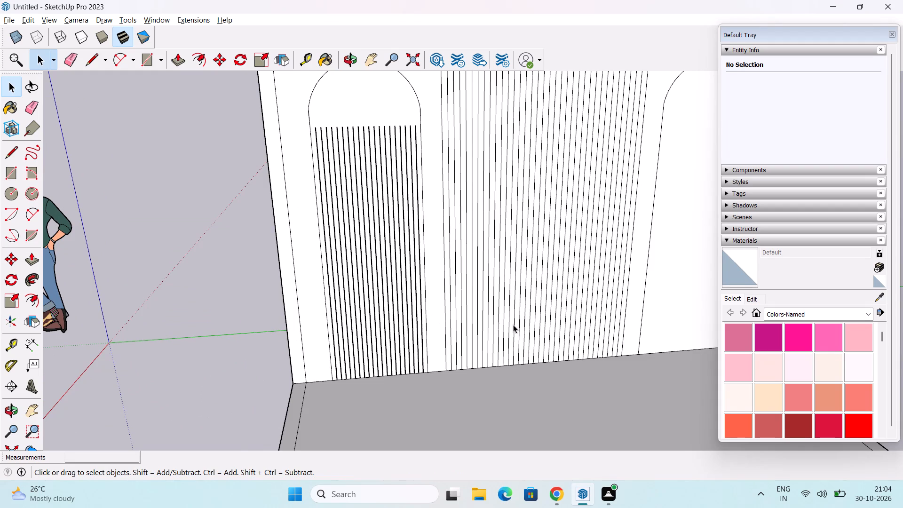
Copy the far arched panel's inner vertical edge 2' 6" onto its outer edge, dividing the span into 21 equal spaces.
scroll(513, 325, "up", 2)
middle_click_drag(482, 334, 688, 499)
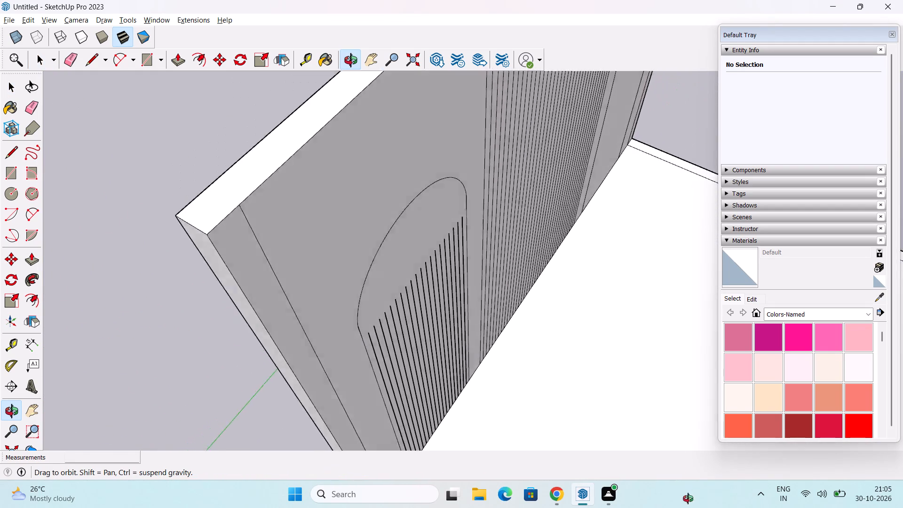
middle_click_drag(688, 499, 776, 507)
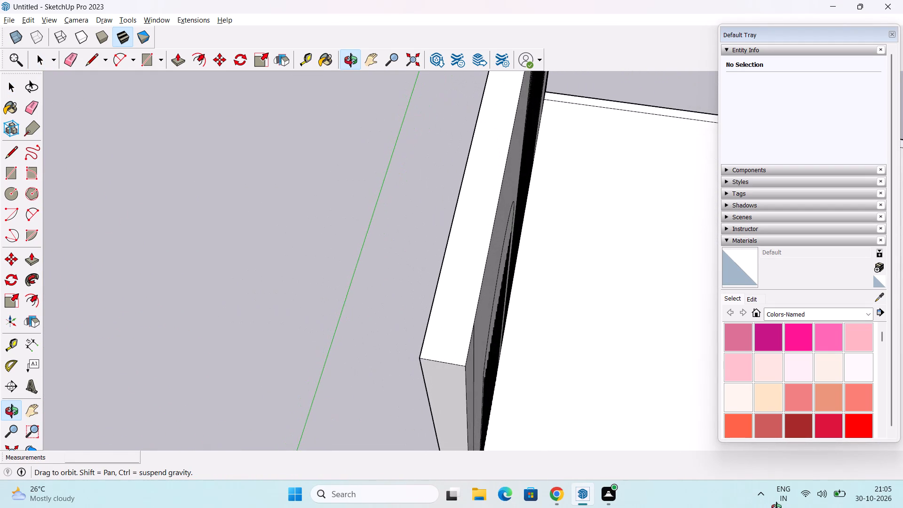
middle_click_drag(776, 507, 717, 458)
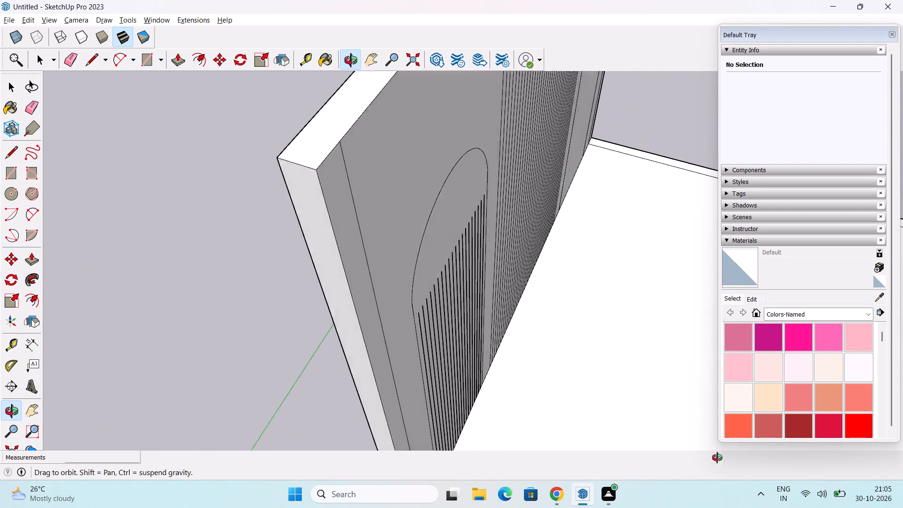
middle_click_drag(717, 458, 426, 316)
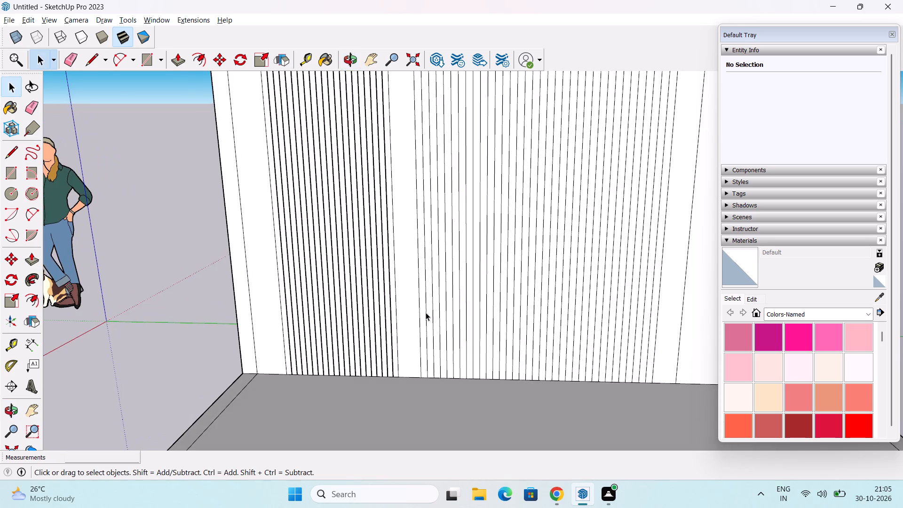
scroll(426, 312, "down", 2)
middle_click_drag(452, 340, 364, 317)
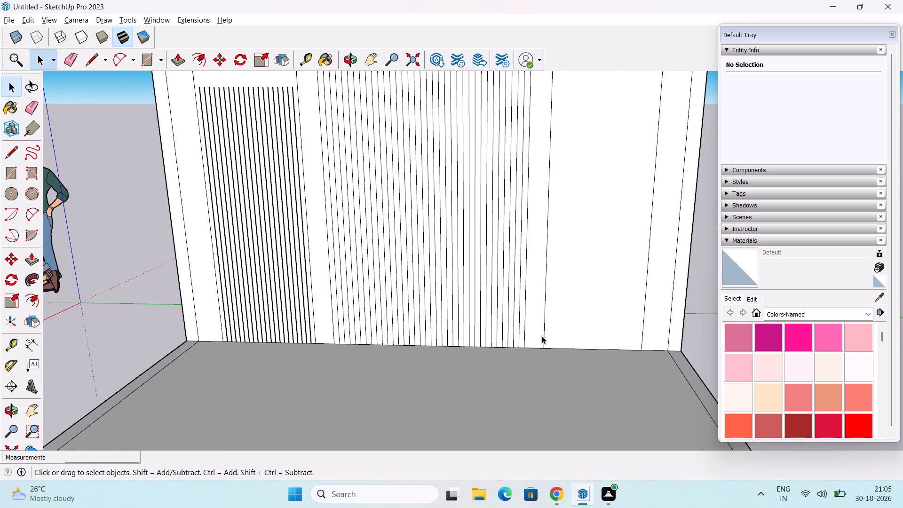
left_click(545, 340)
key("m")
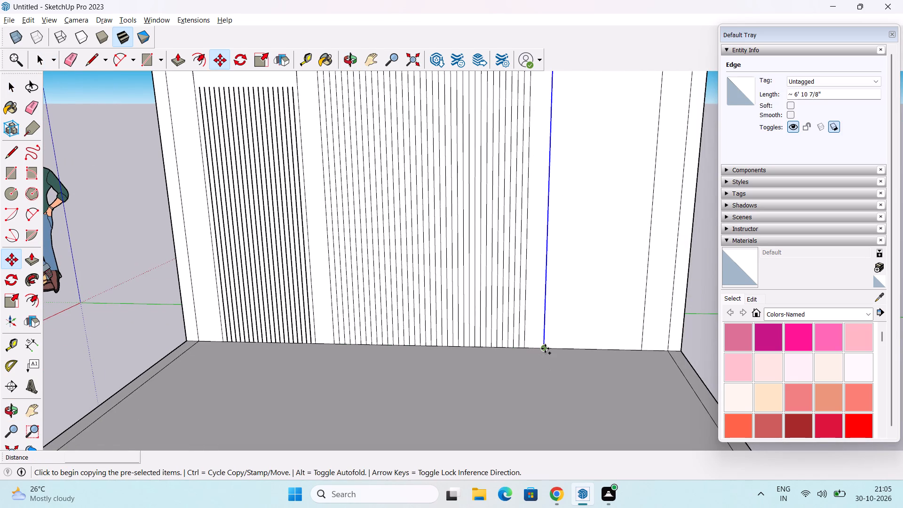
left_click(545, 349)
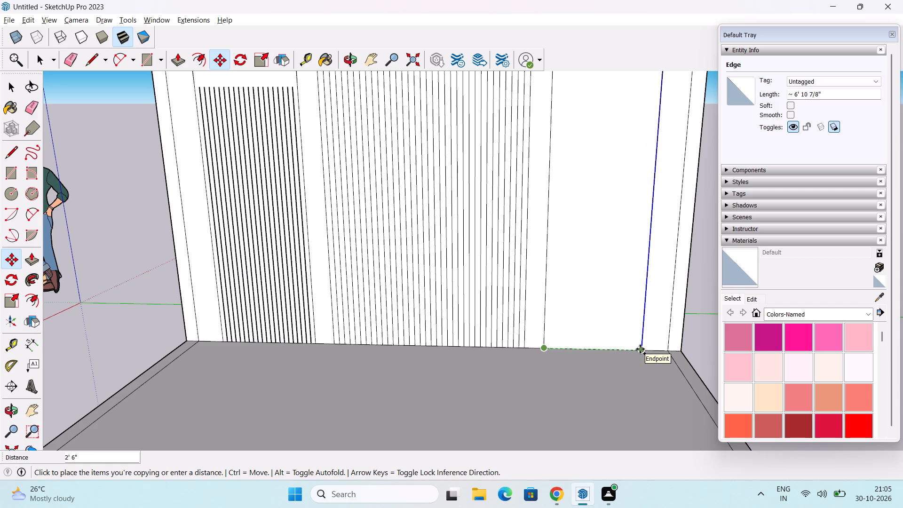
left_click(640, 349)
type("/21")
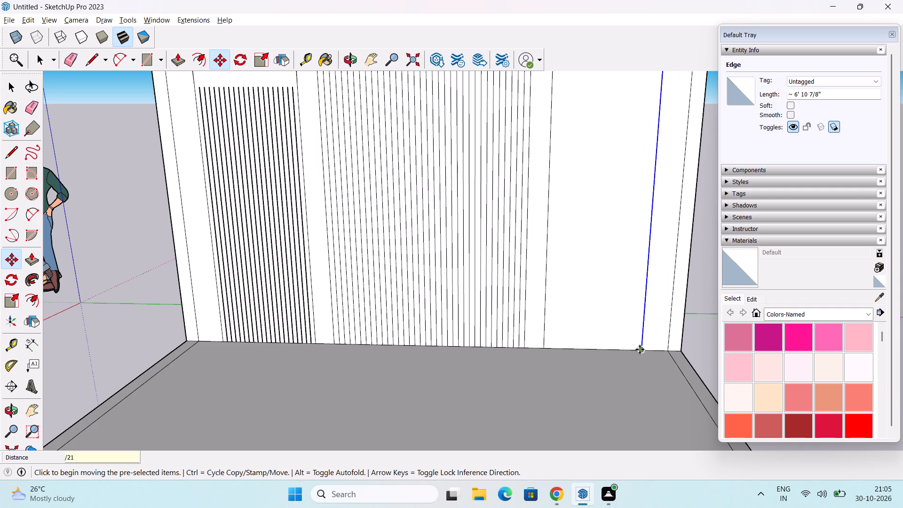
key("Return")
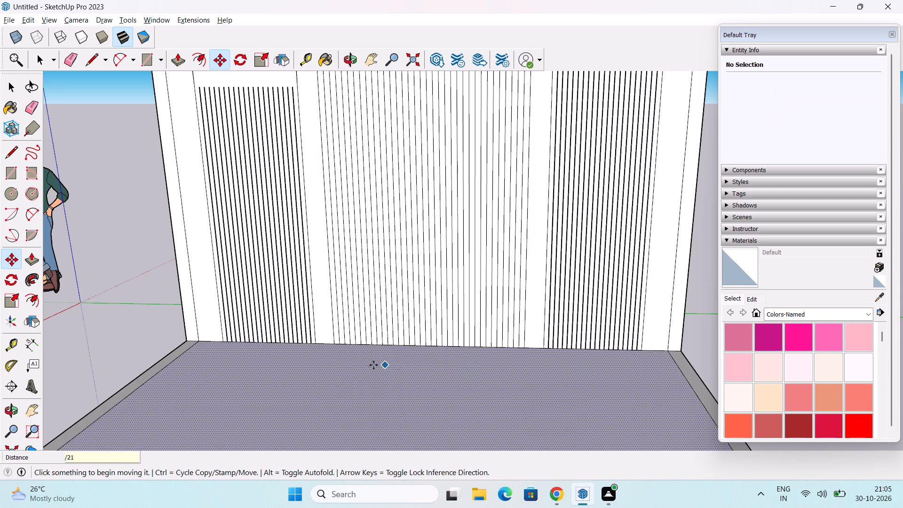
key("space")
left_click(119, 319)
Draw a vertical line about 1' 7" up from the top of the first strip line in the origin-side panel, past the arch.
middle_click_drag(193, 339, 344, 336)
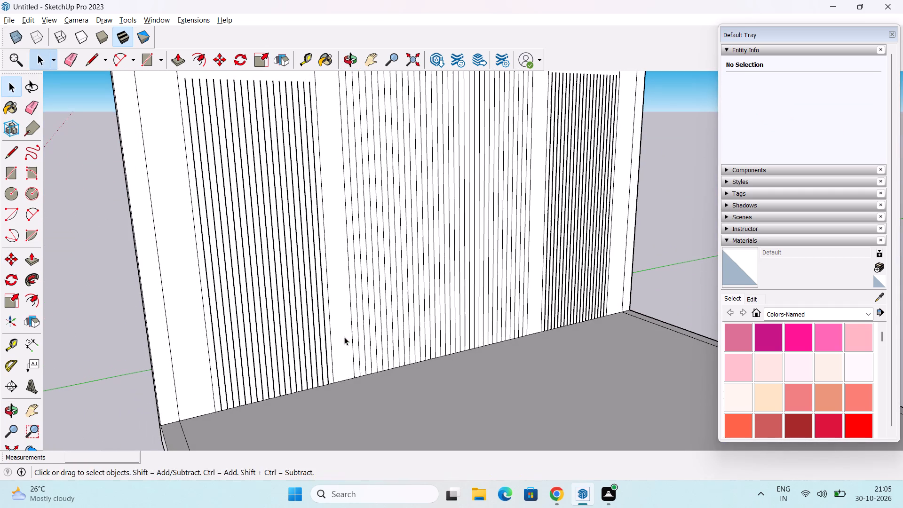
key("l")
scroll(258, 244, "down", 2)
middle_click_drag(280, 224, 310, 387)
scroll(234, 290, "up", 3)
left_click(228, 290)
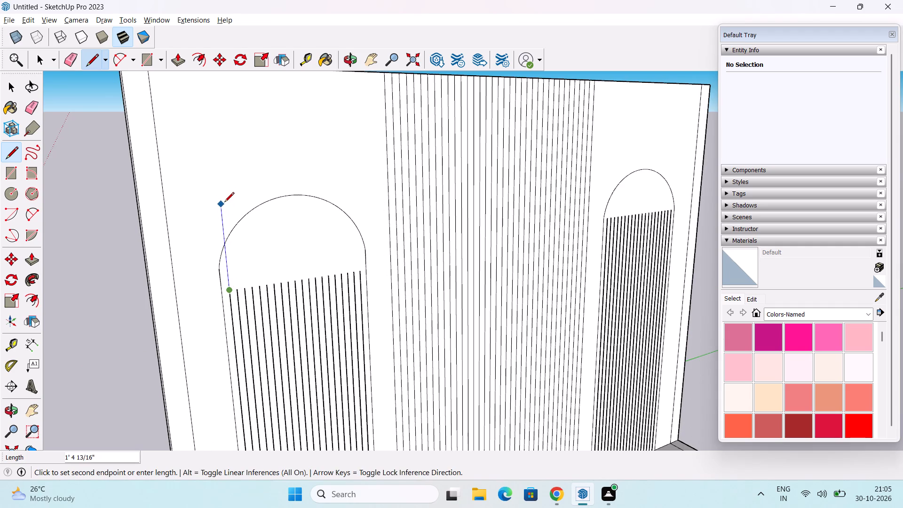
left_click(224, 193)
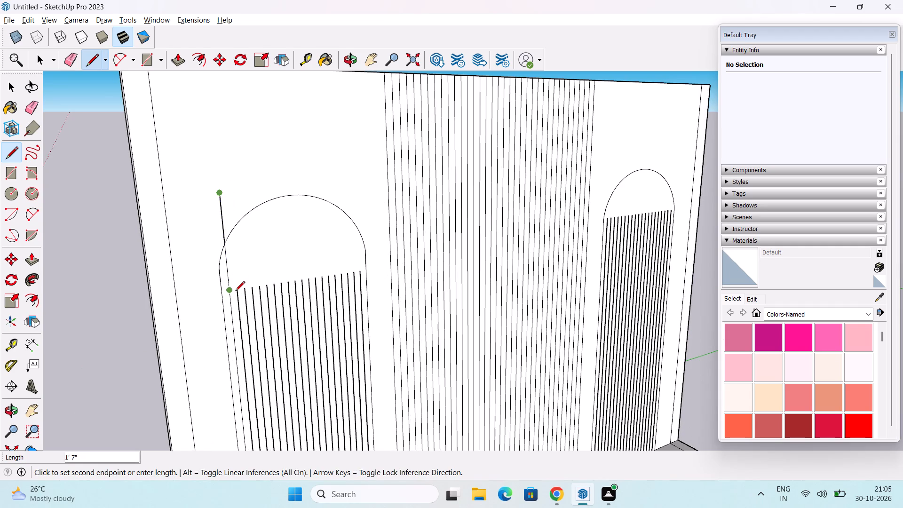
key("Escape")
key("space")
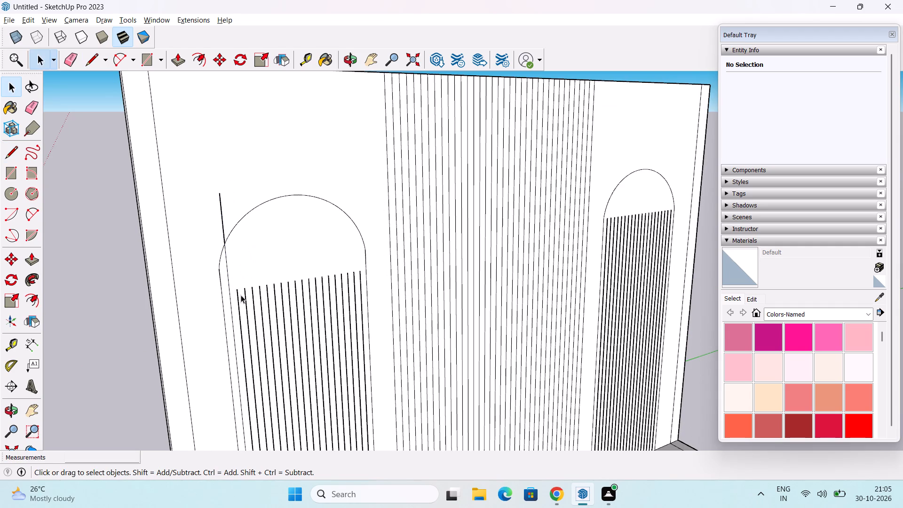
Extend the second to fourth strip lines of the origin-side panel vertically past the arch with lines about 1' 6" to 1' 7" long.
key("l")
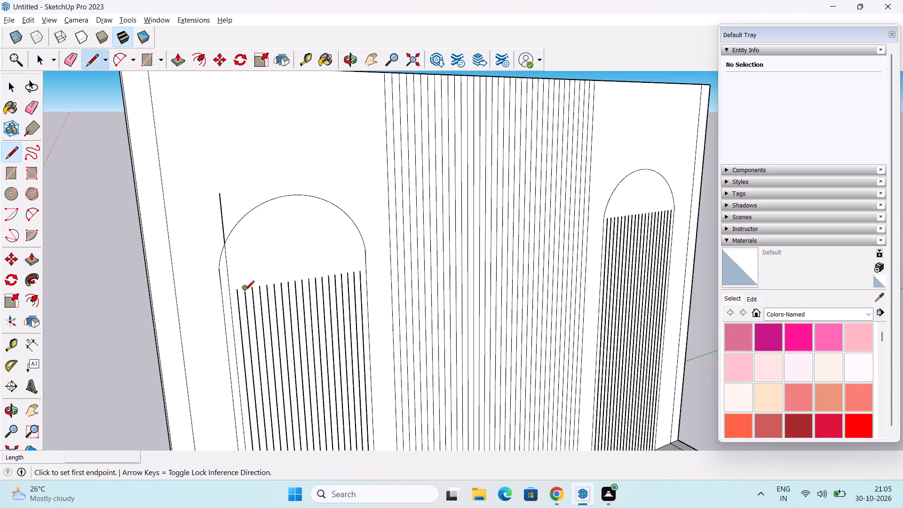
left_click_drag(237, 291, 237, 283)
left_click(238, 191)
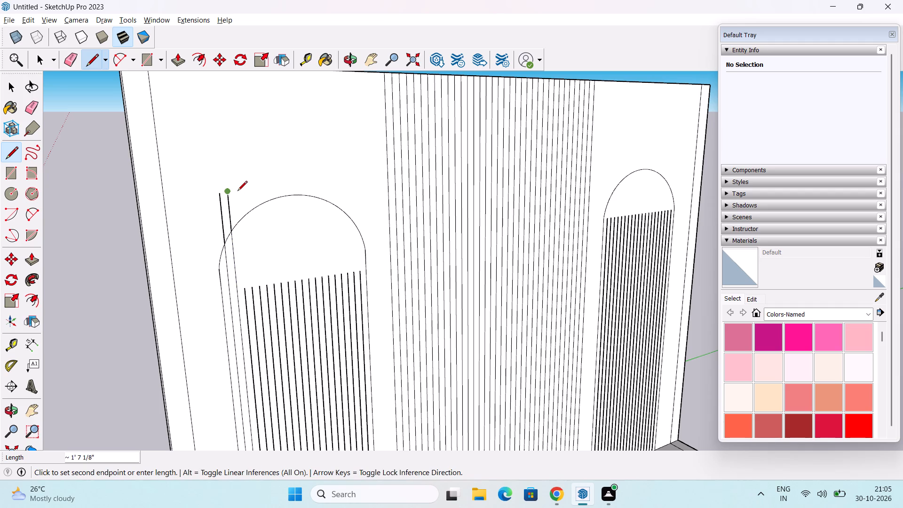
middle_click_drag(307, 274, 258, 263)
scroll(254, 251, "up", 6)
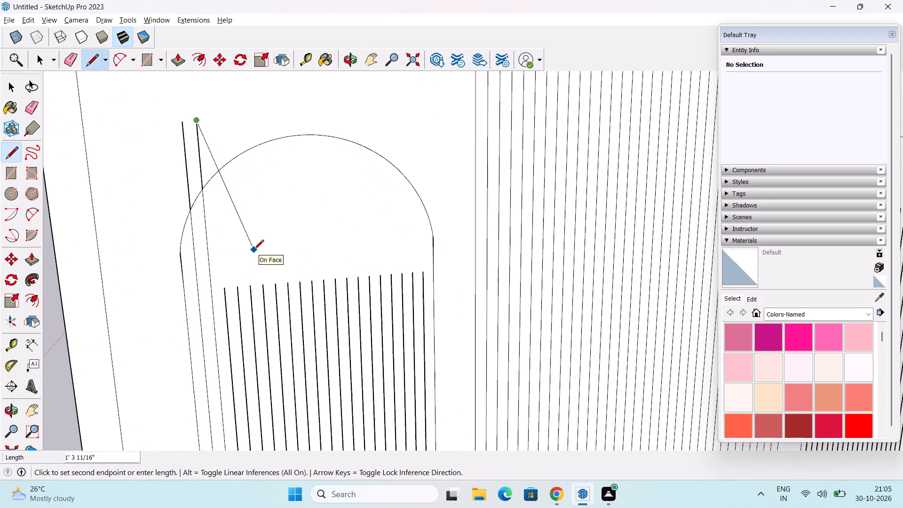
key("Escape")
left_click(224, 287)
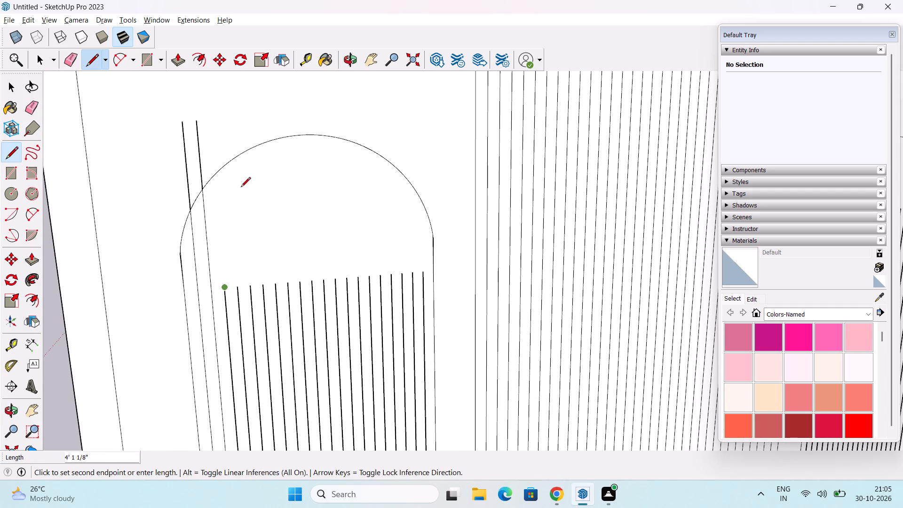
left_click(211, 123)
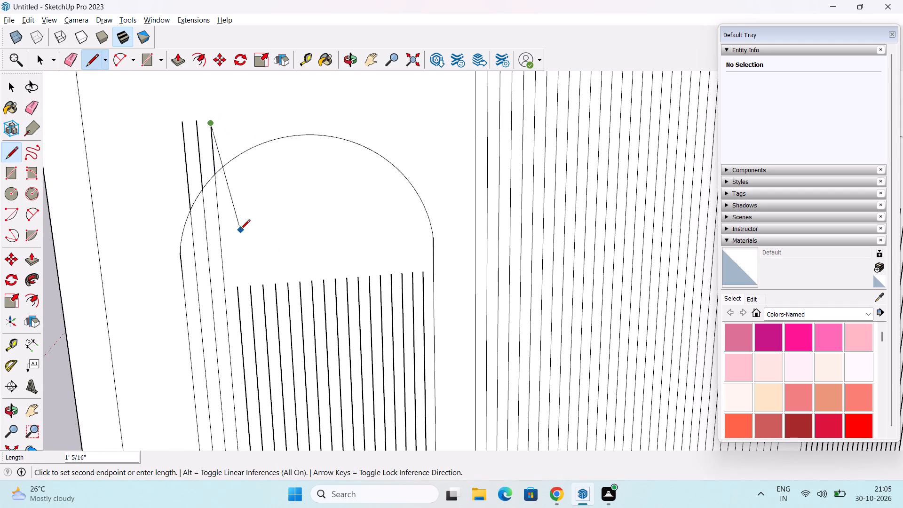
key("Escape")
left_click(235, 289)
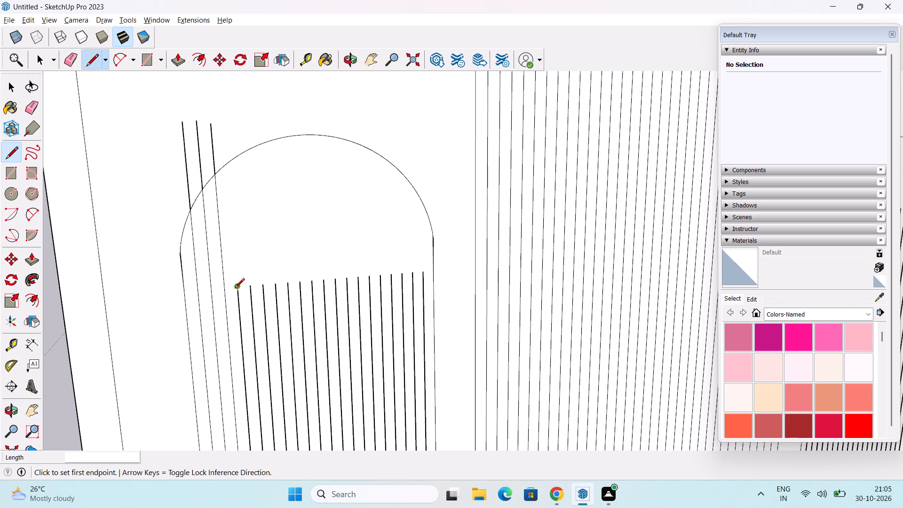
left_click(226, 127)
key("Escape")
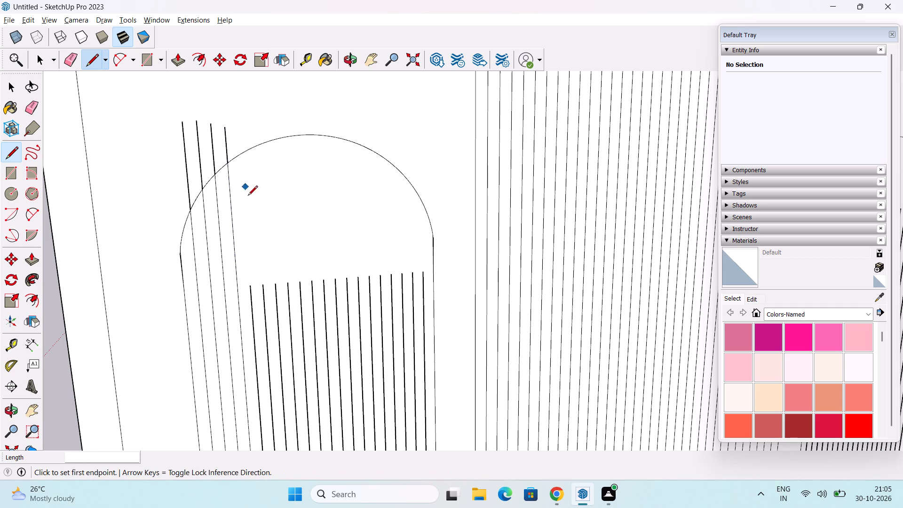
Draw vertical lines about 1' 6" to 1' 7" up from the tops of the fifth to eighth strip lines, past the arch.
left_click(249, 289)
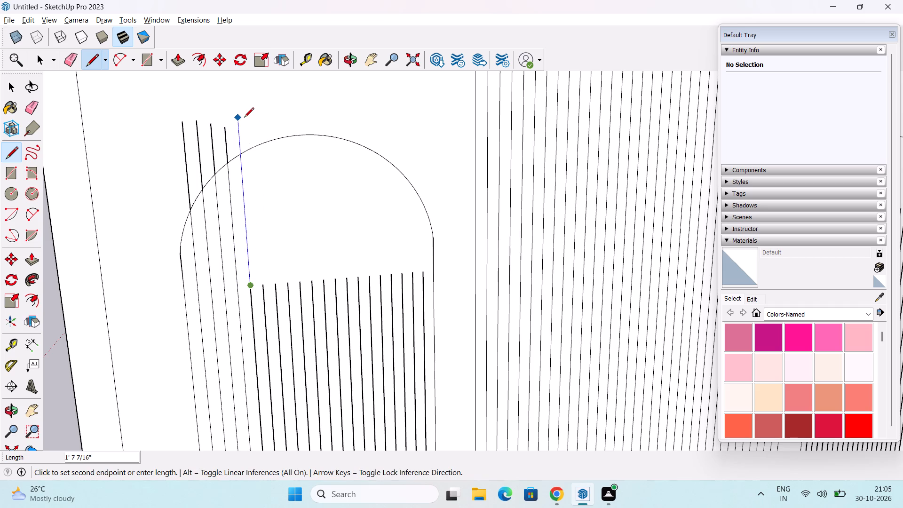
left_click(244, 118)
key("Escape")
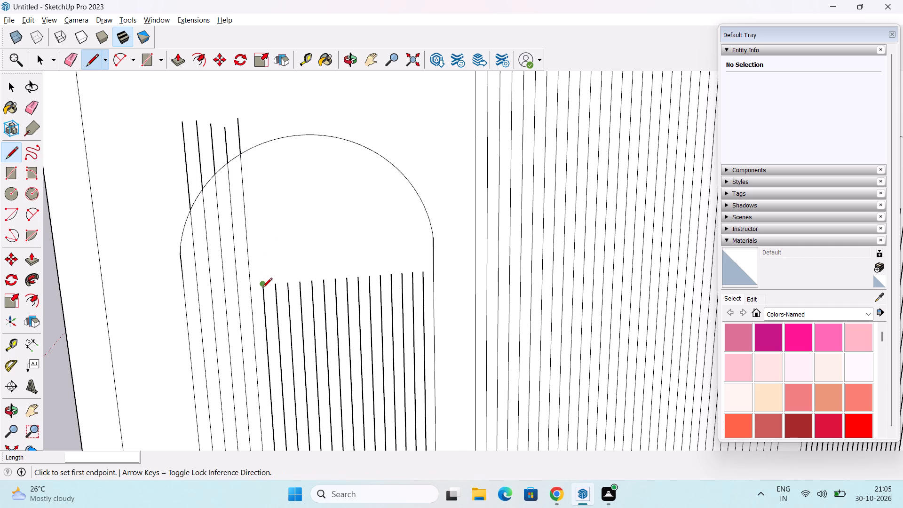
left_click(262, 288)
left_click(257, 124)
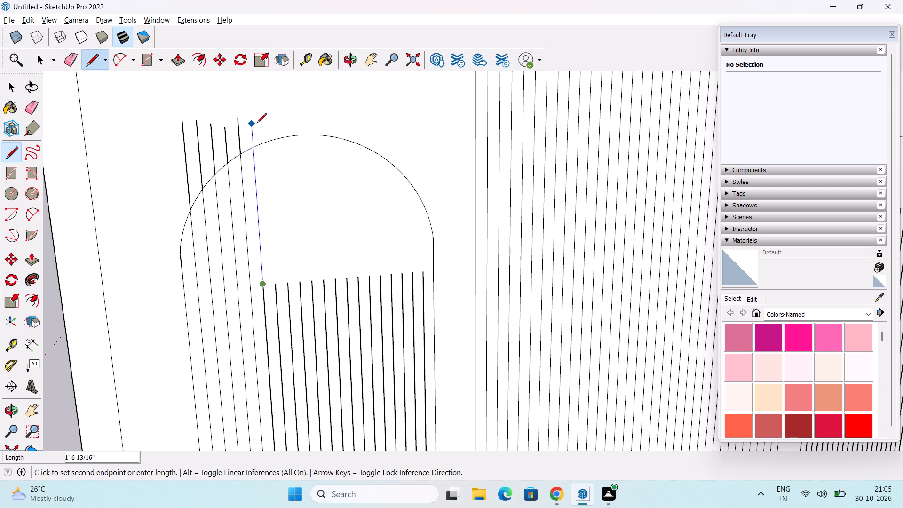
key("Escape")
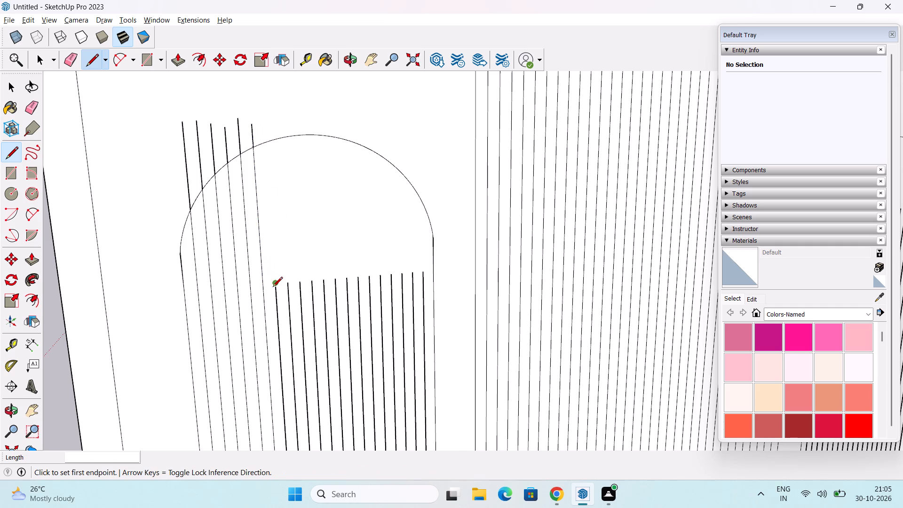
left_click(273, 286)
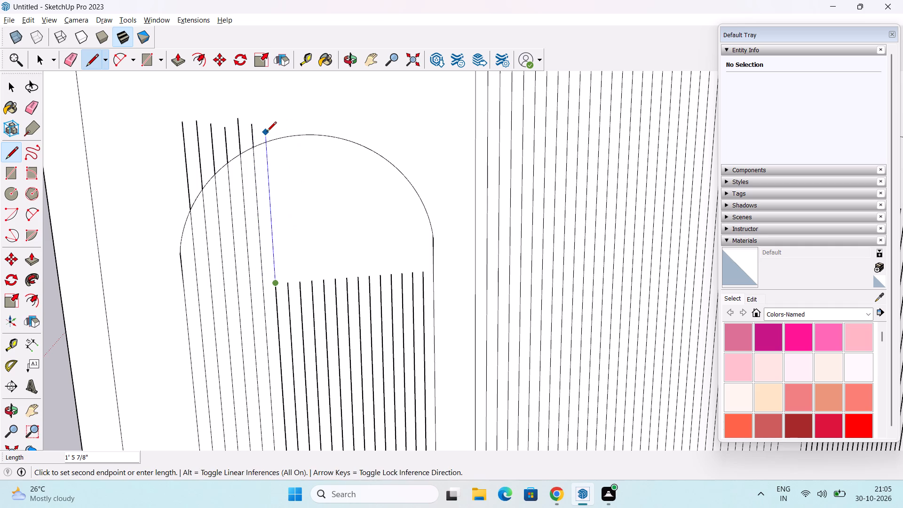
left_click(267, 132)
key("Escape")
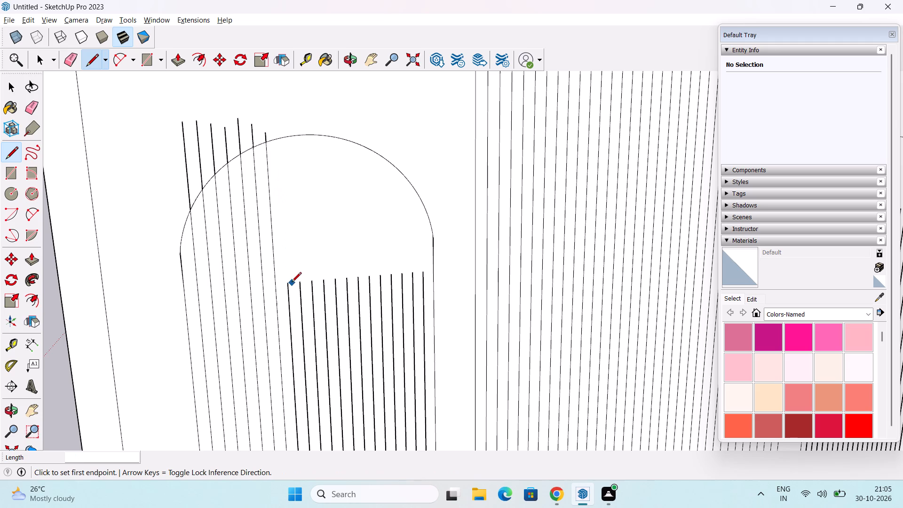
left_click(289, 285)
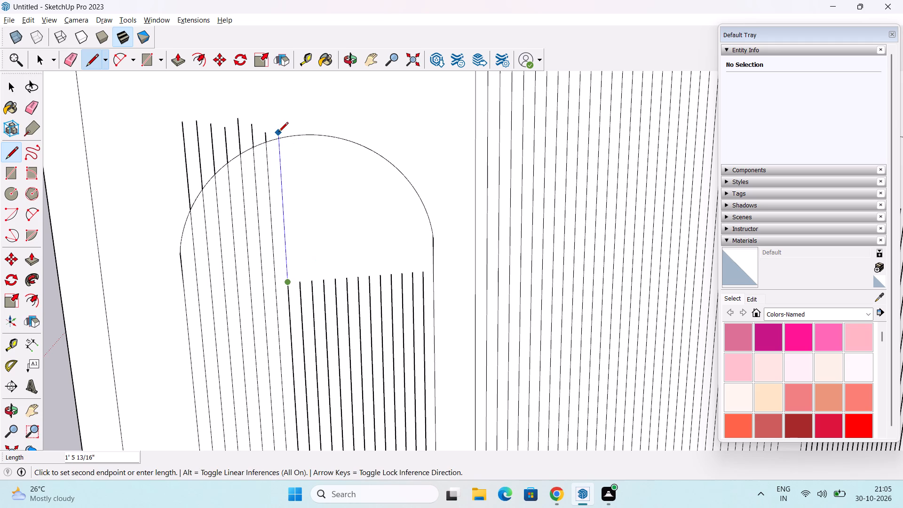
left_click(278, 133)
key("Escape")
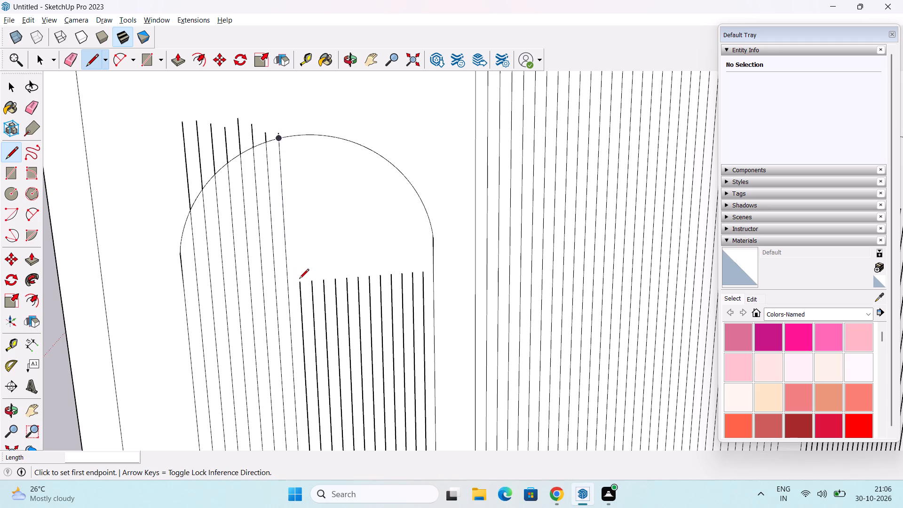
Draw vertical lines about 1' 7" up from the tops of the ninth to twelfth strip lines, past the arch's crown.
left_click_drag(300, 281, 301, 271)
left_click(300, 119)
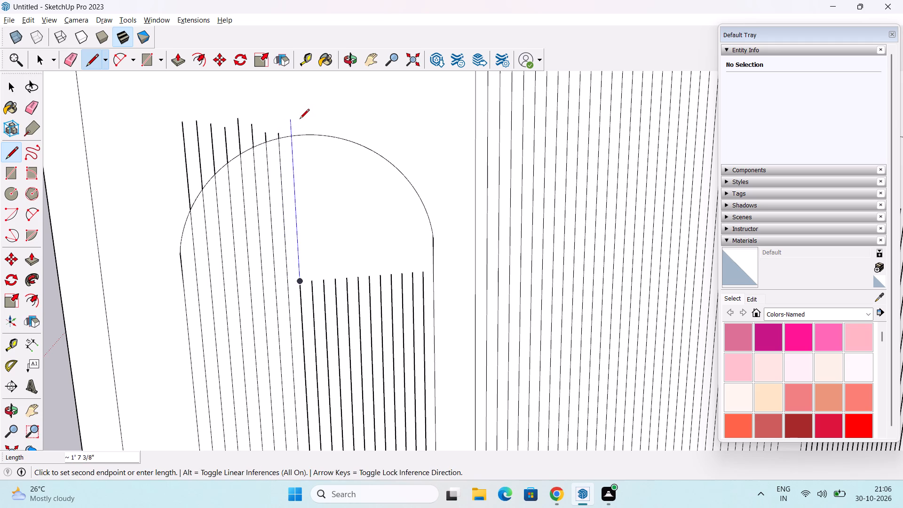
key("Escape")
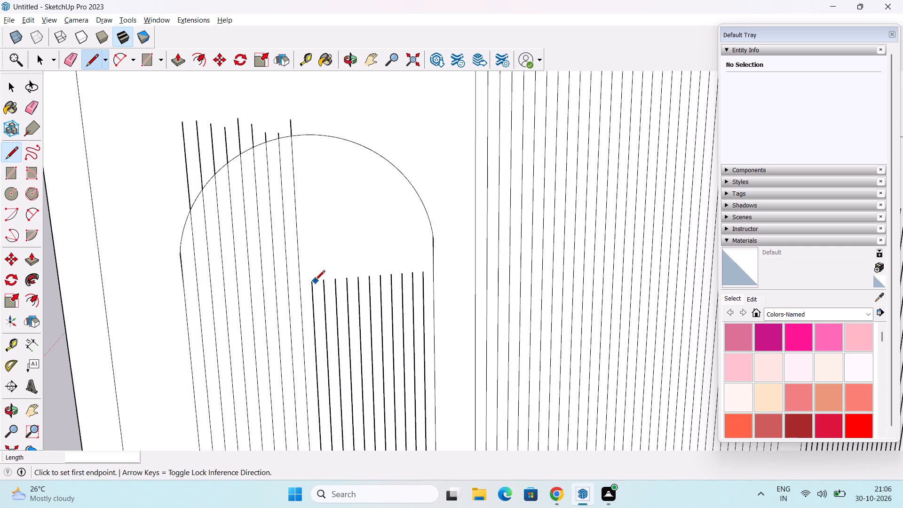
left_click(314, 281)
left_click(306, 122)
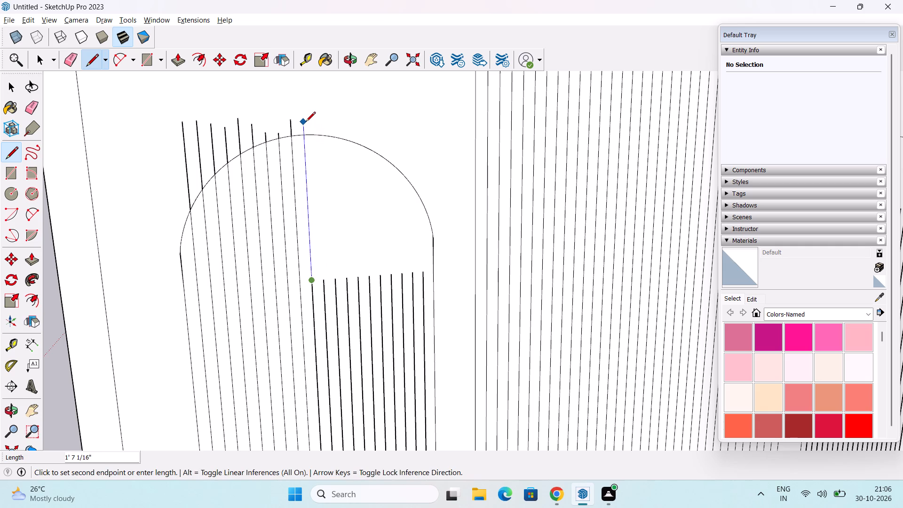
key("Escape")
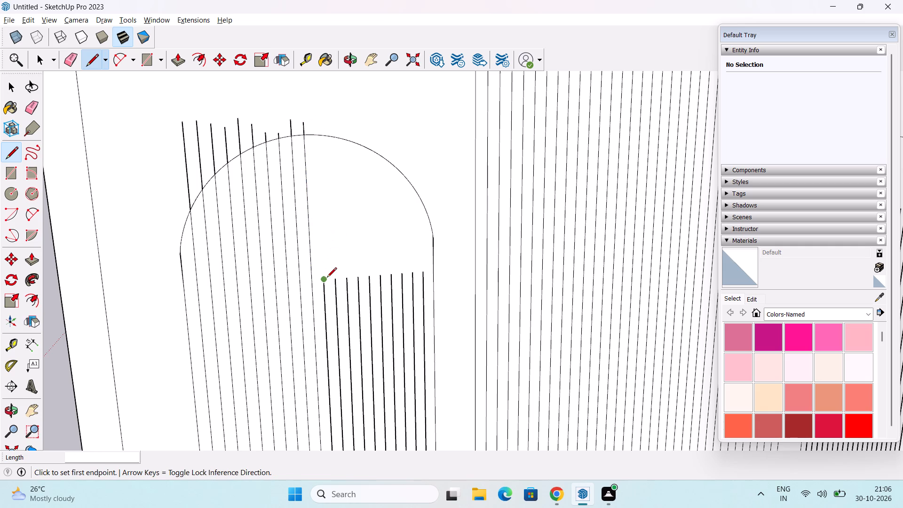
left_click(327, 278)
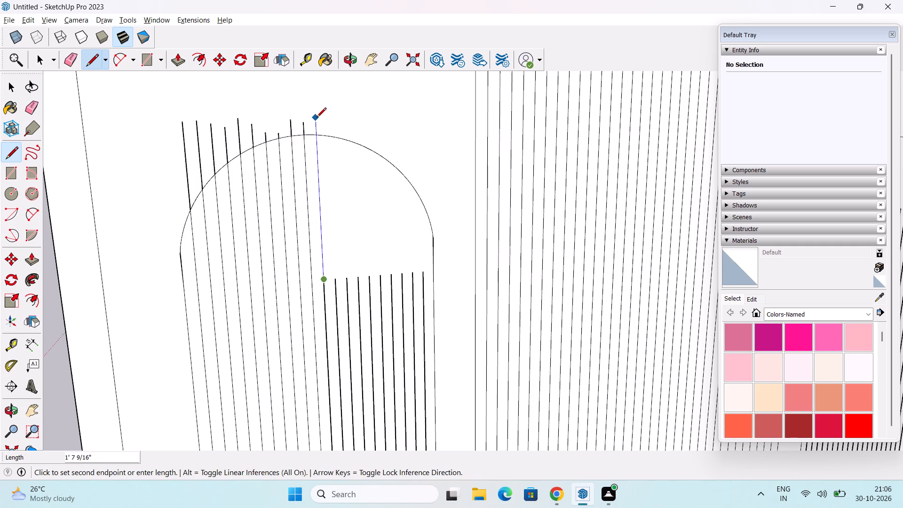
left_click(315, 119)
key("Escape")
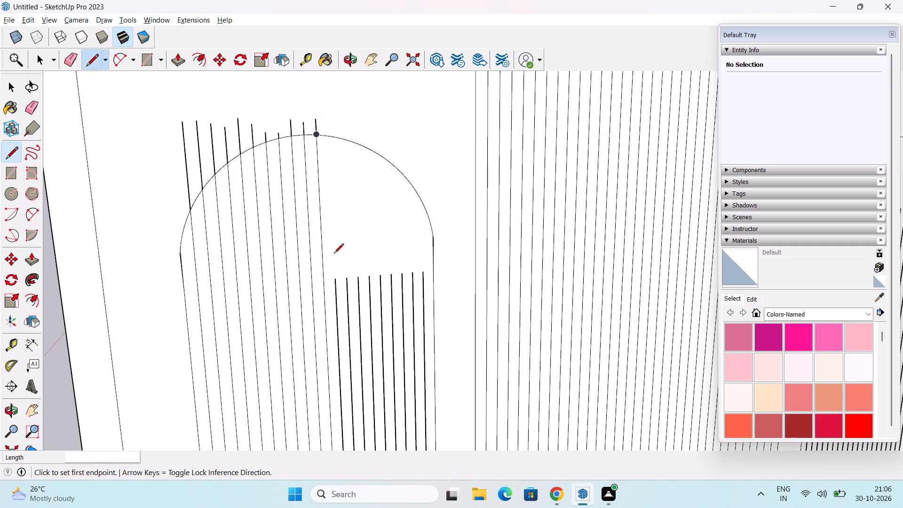
left_click(332, 280)
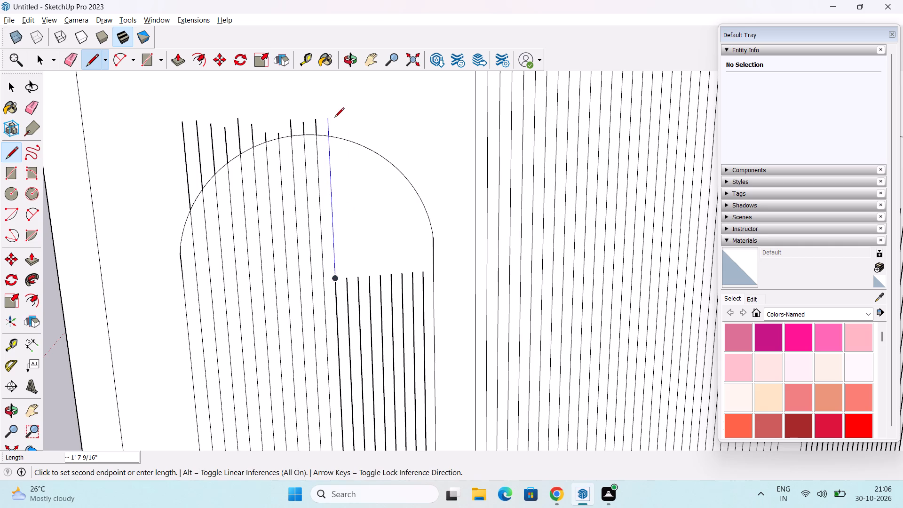
left_click(334, 118)
key("Escape")
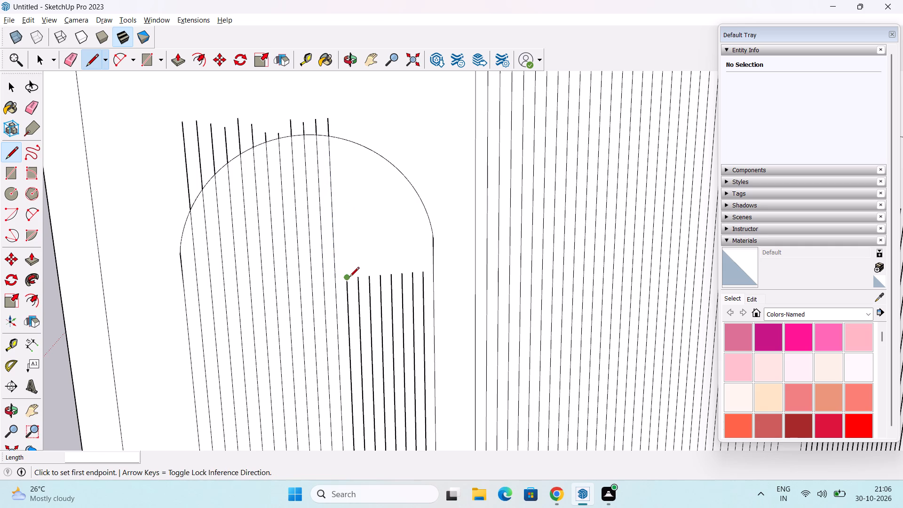
Extend the thirteenth to sixteenth strip lines vertically past the arch with lines about 1' 6" to 1' 7" long.
left_click(349, 277)
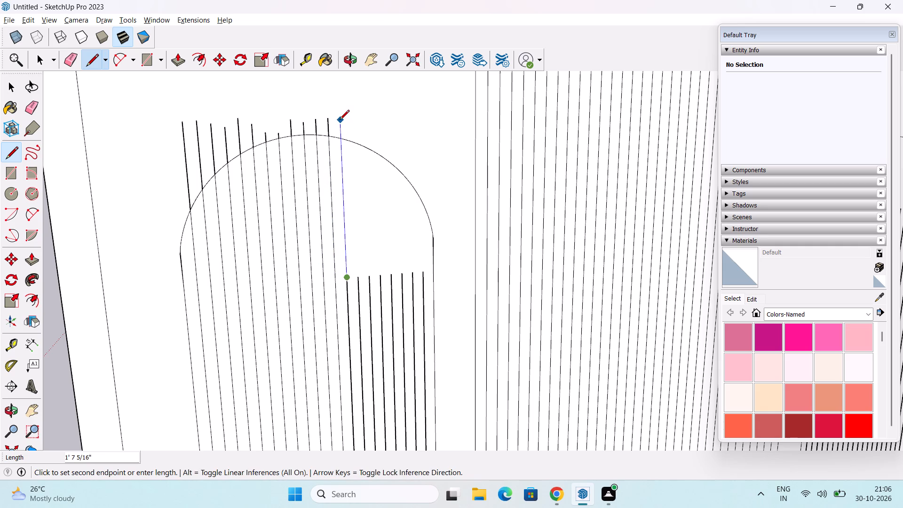
left_click(340, 120)
key("Escape")
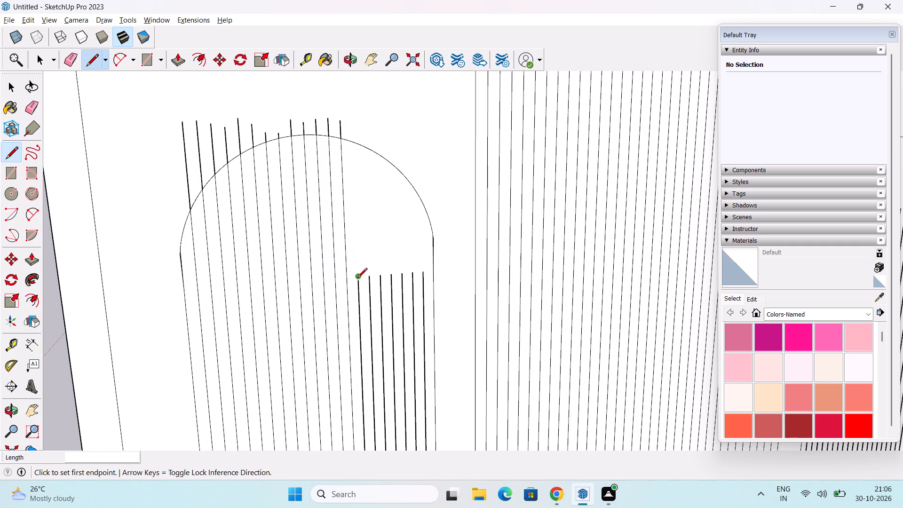
left_click(357, 278)
left_click(355, 116)
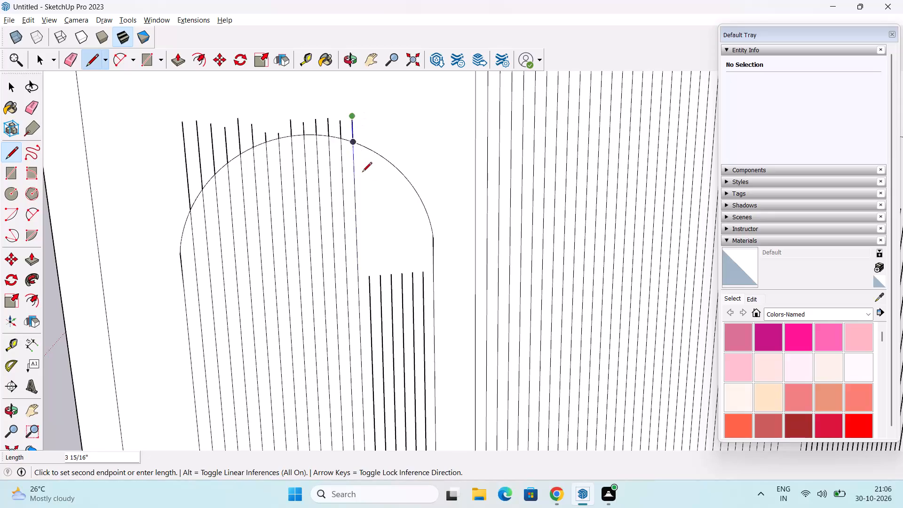
key("Escape")
left_click(371, 279)
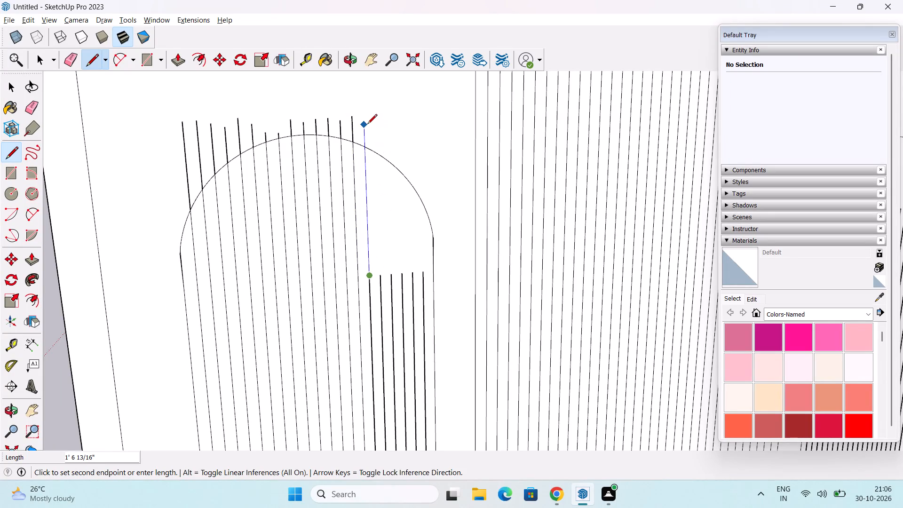
left_click(367, 125)
key("Escape")
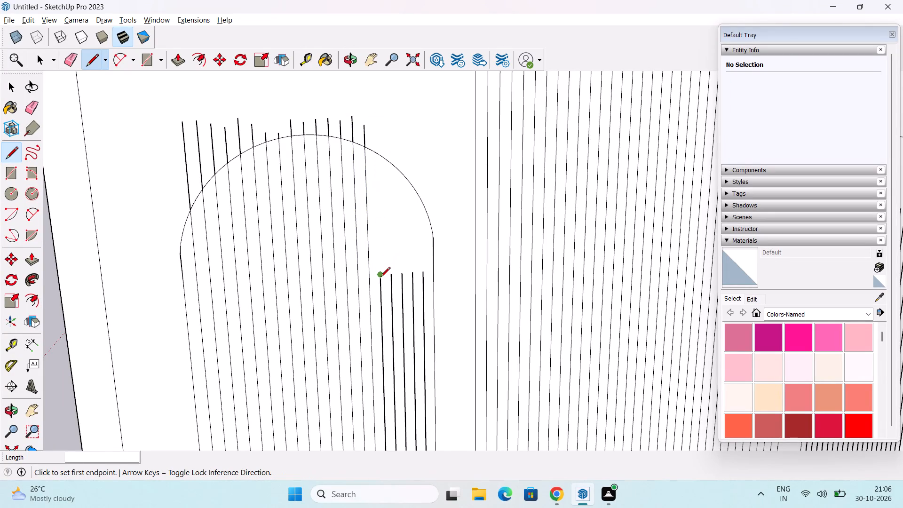
left_click(380, 278)
left_click(376, 131)
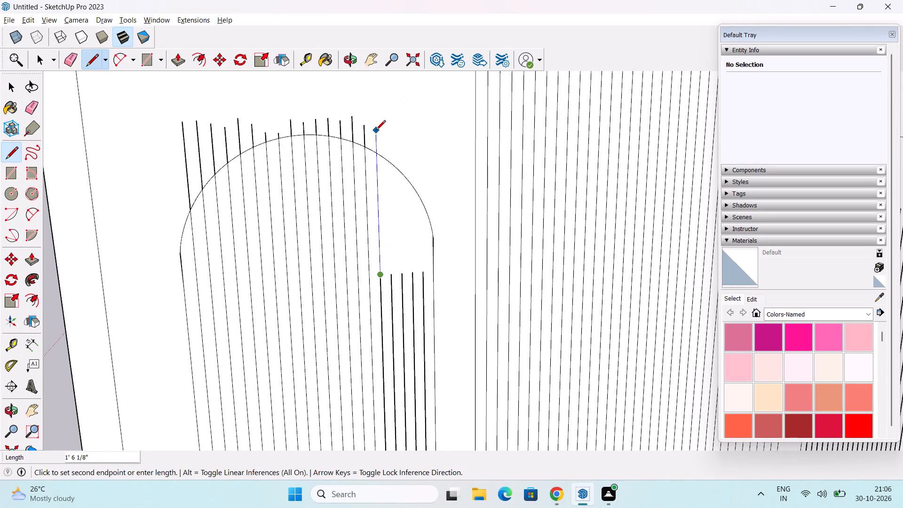
key("Escape")
Extend the seventeenth to twentieth strip lines of the origin-side panel vertically past the arch with lines about 1' 3" to 1' 5" long.
left_click(391, 276)
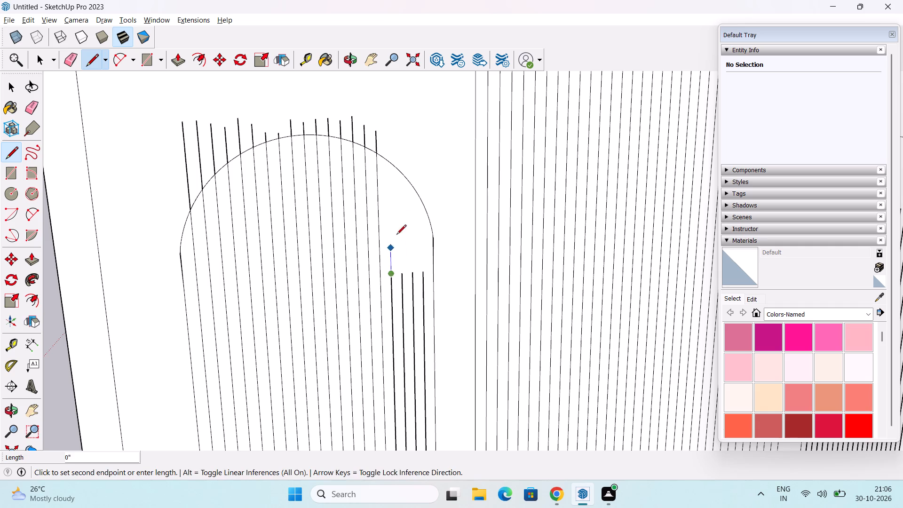
left_click(395, 137)
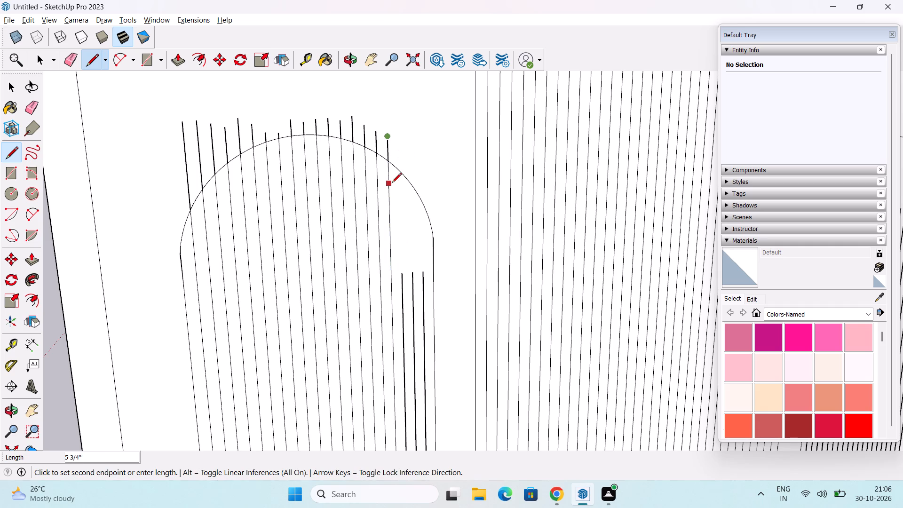
key("Escape")
left_click(404, 274)
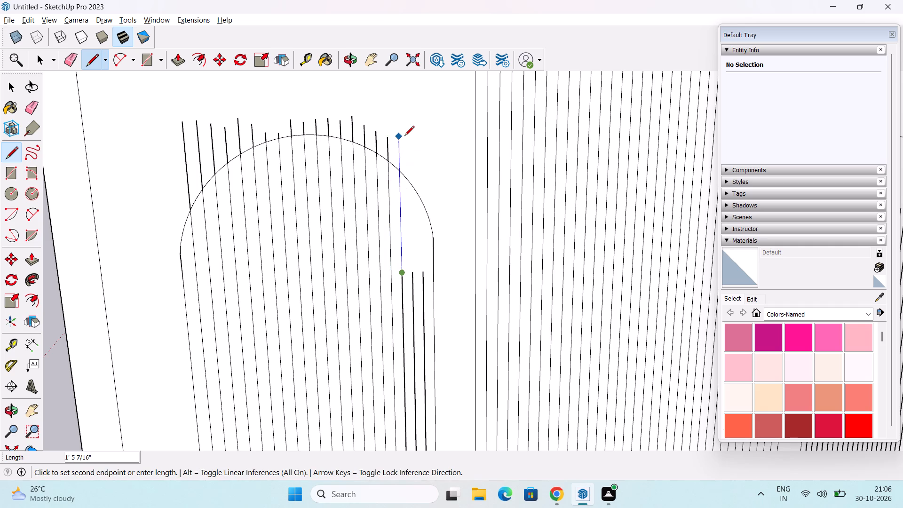
left_click(404, 136)
key("Escape")
left_click(415, 275)
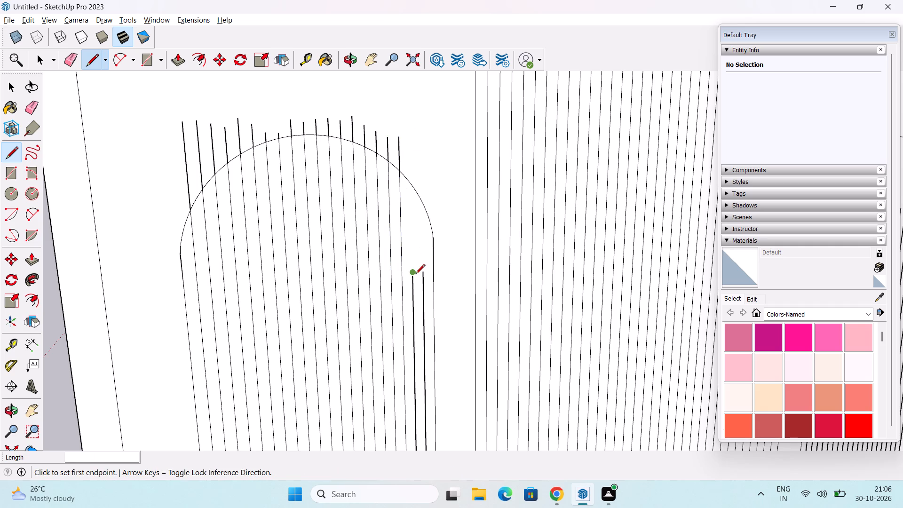
left_click(416, 149)
key("Escape")
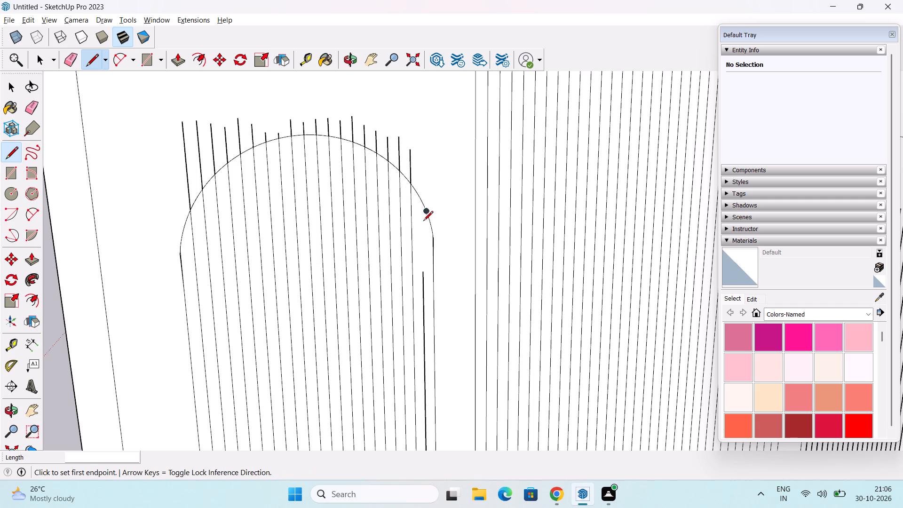
left_click(421, 274)
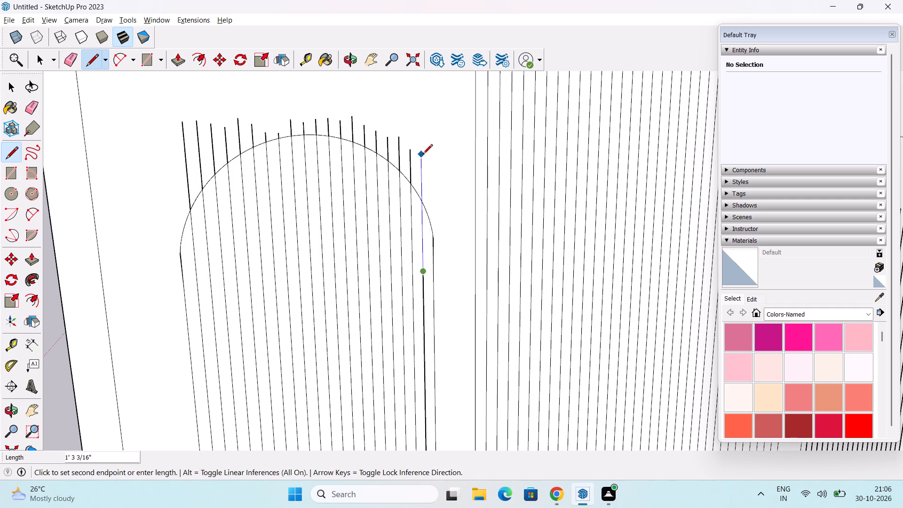
left_click(423, 155)
key("Escape")
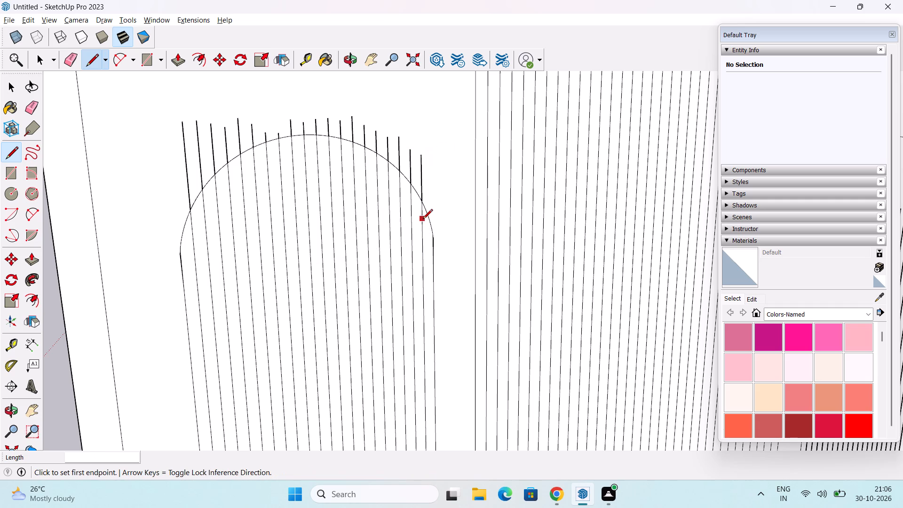
key("Escape")
Extend the first four strip lines of the other arched panel, starting beside the middle strips, vertically past its arch, the third by about 11".
scroll(440, 180, "down", 3)
scroll(500, 192, "down", 3)
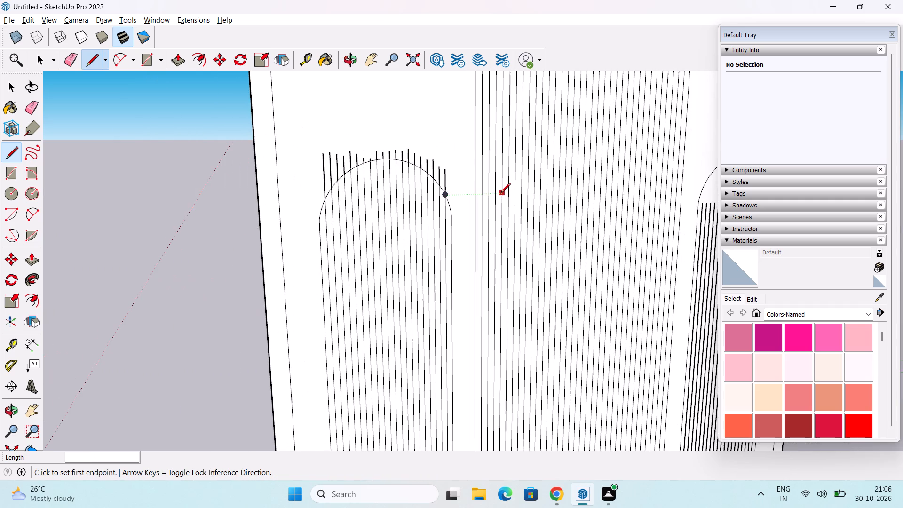
middle_click_drag(559, 232, 546, 235)
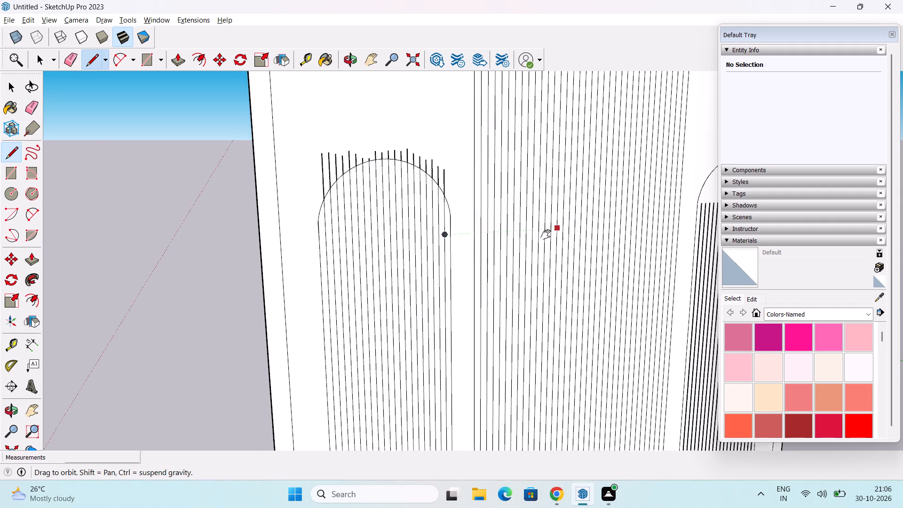
middle_click_drag(546, 235, 301, 252)
scroll(459, 209, "up", 4)
middle_click_drag(481, 213, 379, 226)
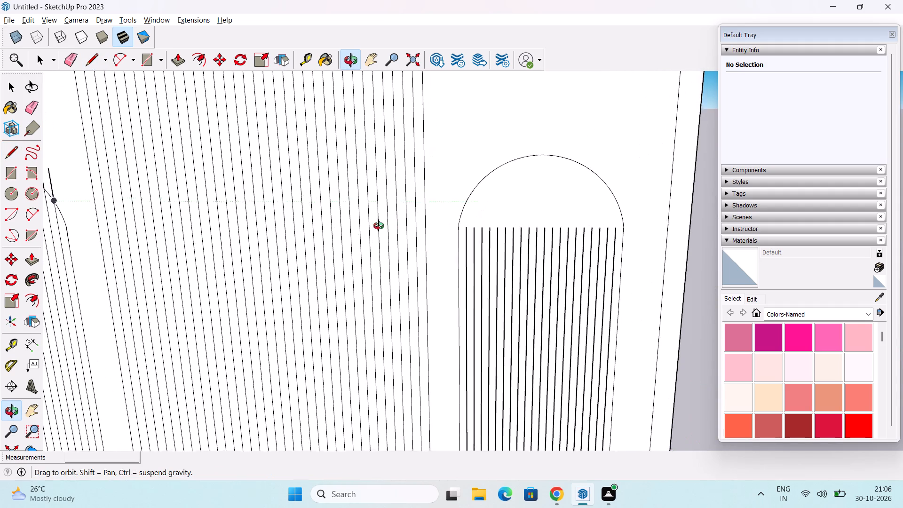
middle_click_drag(379, 226, 348, 230)
scroll(525, 217, "up", 3)
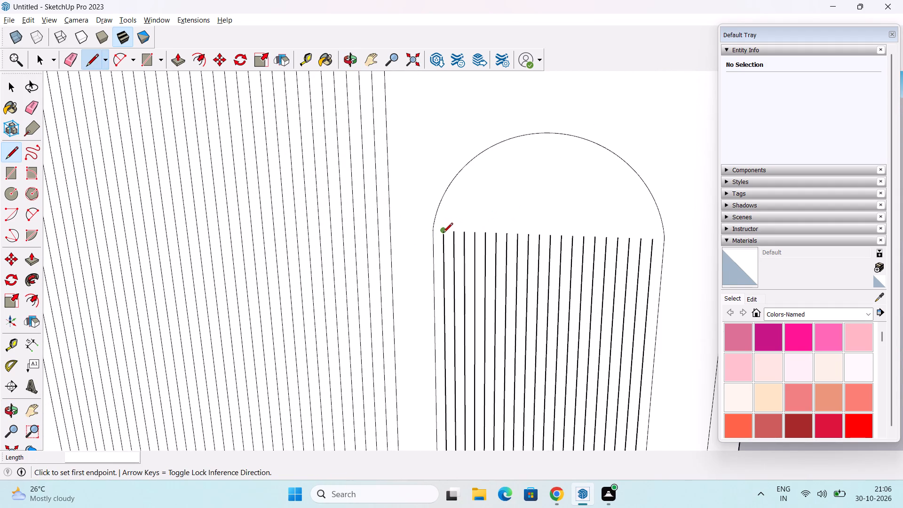
left_click(444, 233)
left_click(450, 153)
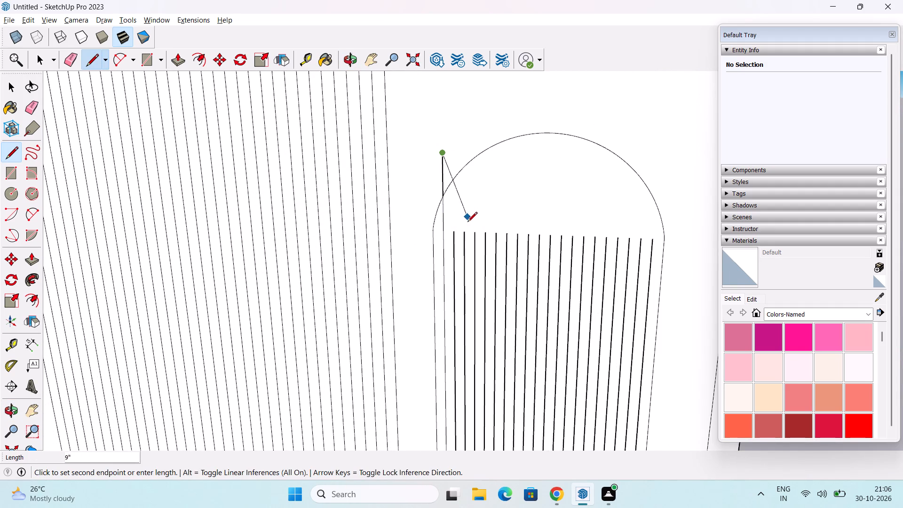
key("Escape")
left_click(455, 231)
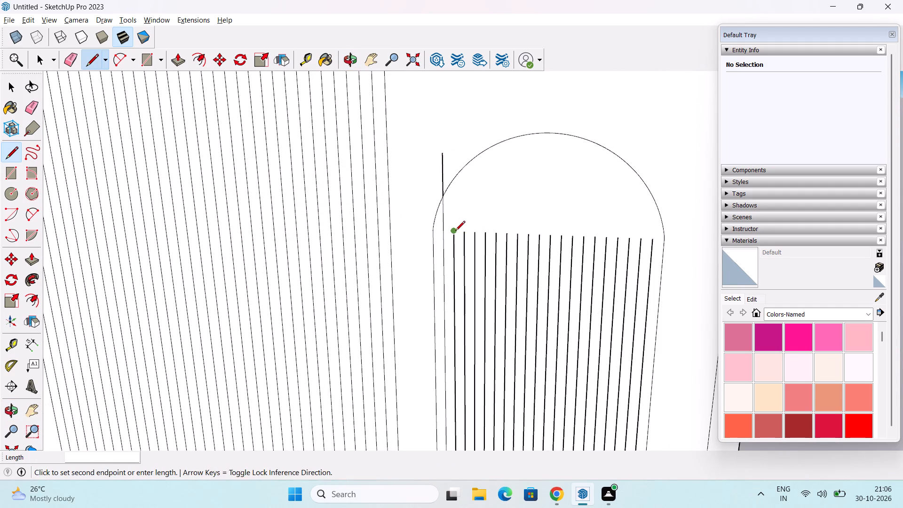
left_click(453, 157)
key("Escape")
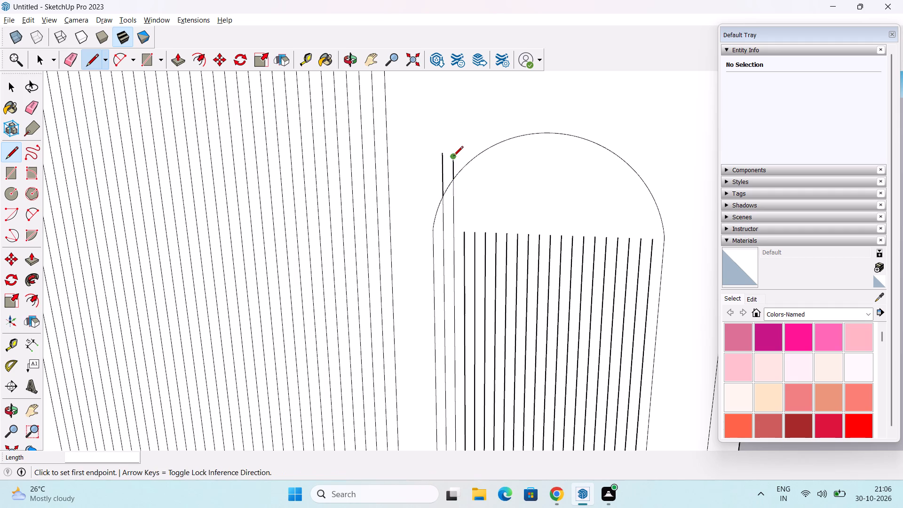
left_click(464, 233)
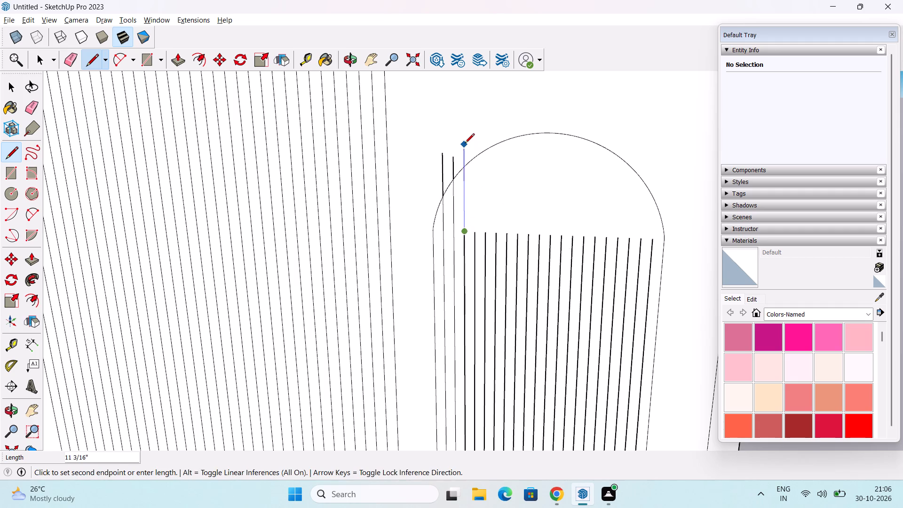
left_click(465, 144)
key("Escape")
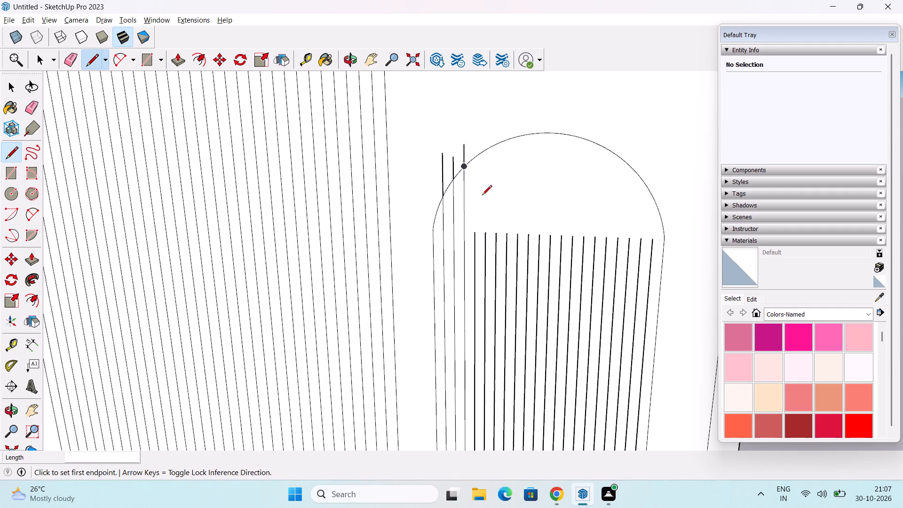
left_click(472, 234)
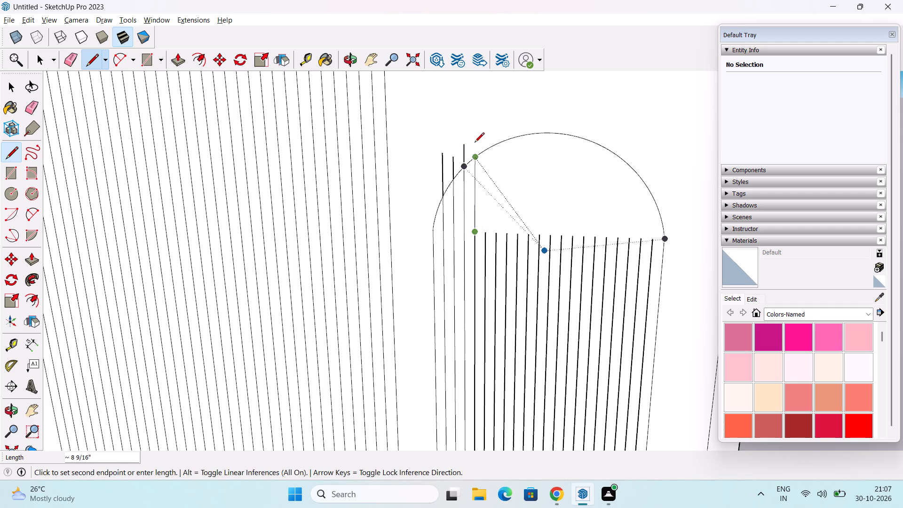
left_click(475, 119)
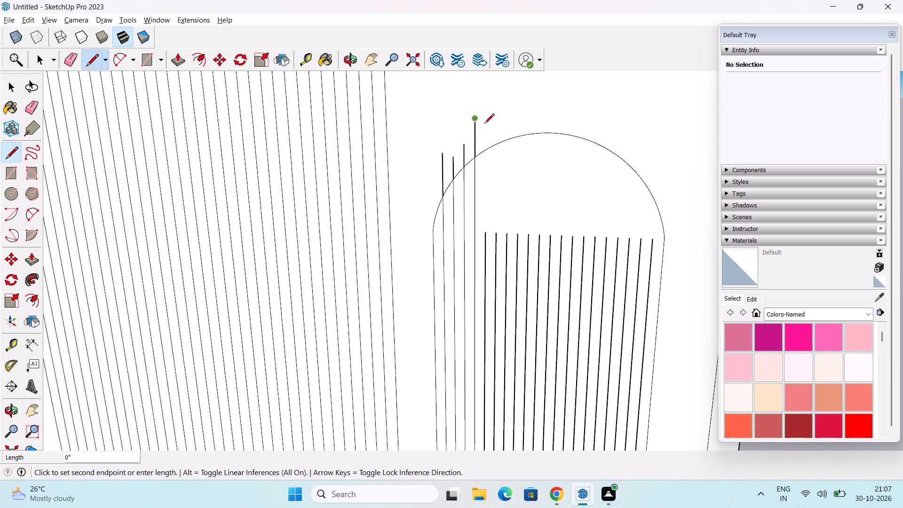
key("Escape")
Draw vertical lines about 1' 1" to 1' 3" up from the tops of this panel's fifth to eighth strip lines, past the arch.
left_click(485, 233)
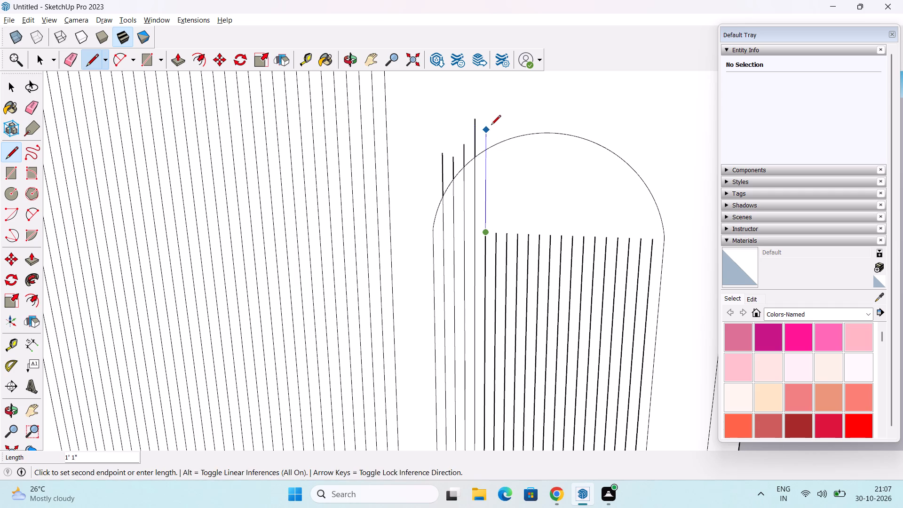
left_click(494, 119)
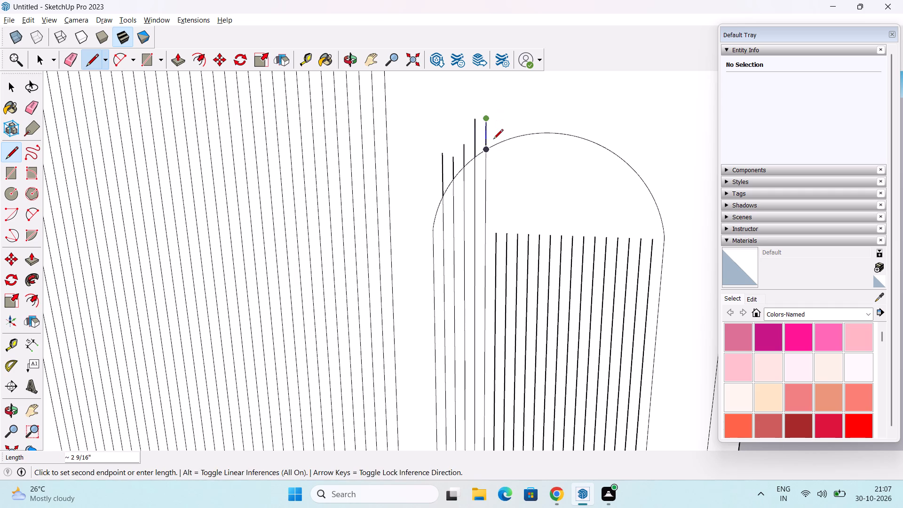
key("Escape")
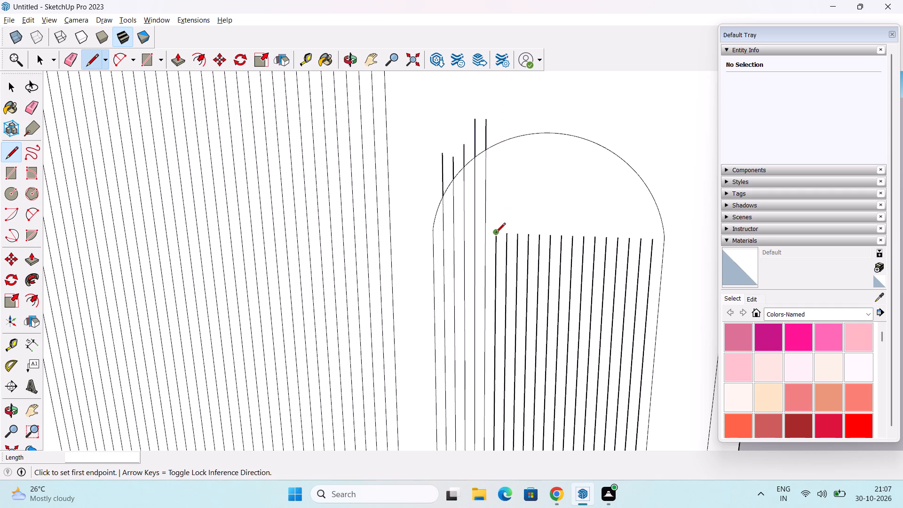
left_click_drag(497, 234, 501, 228)
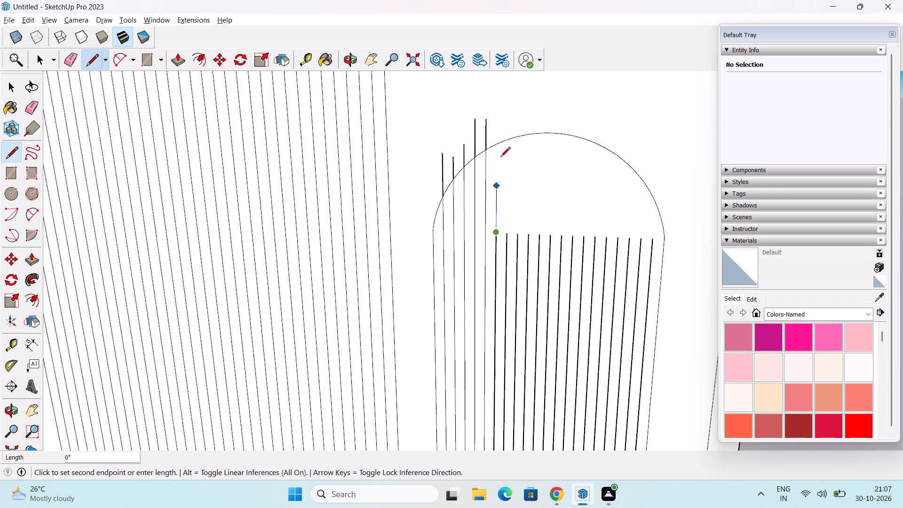
left_click(496, 120)
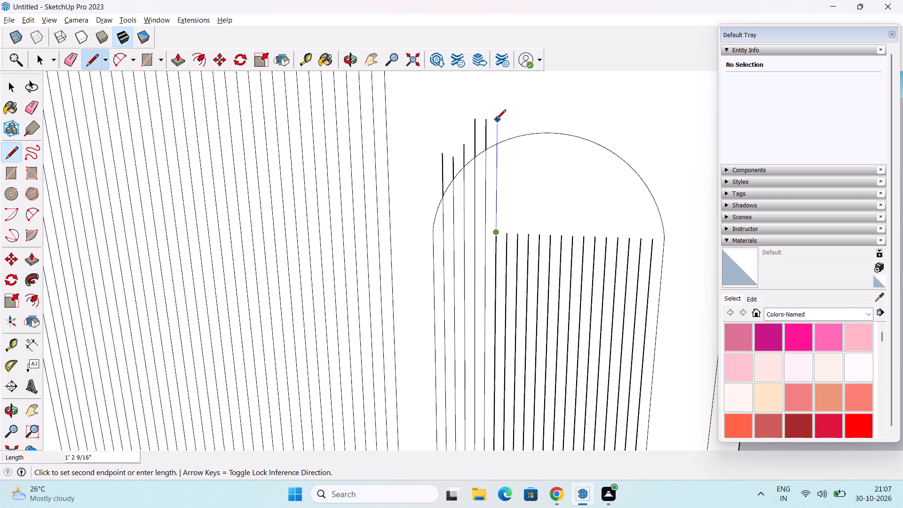
key("Escape")
left_click(505, 234)
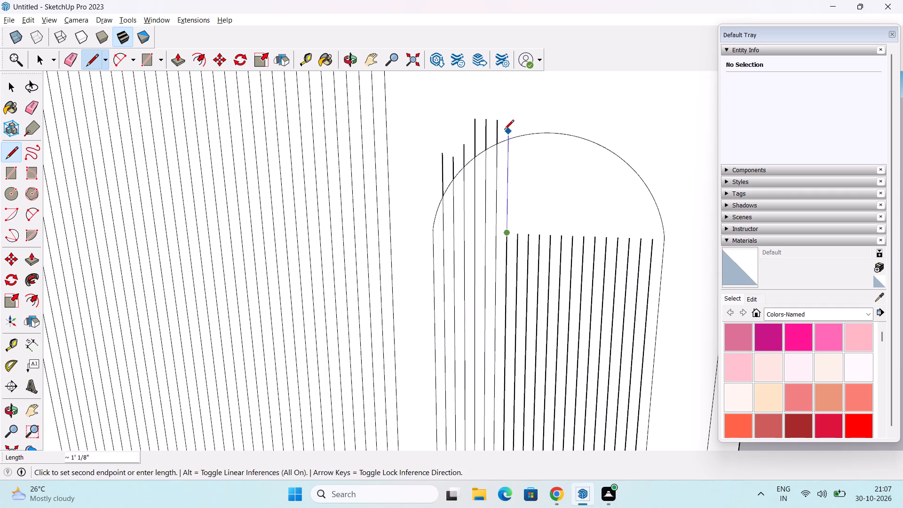
left_click(504, 127)
key("Escape")
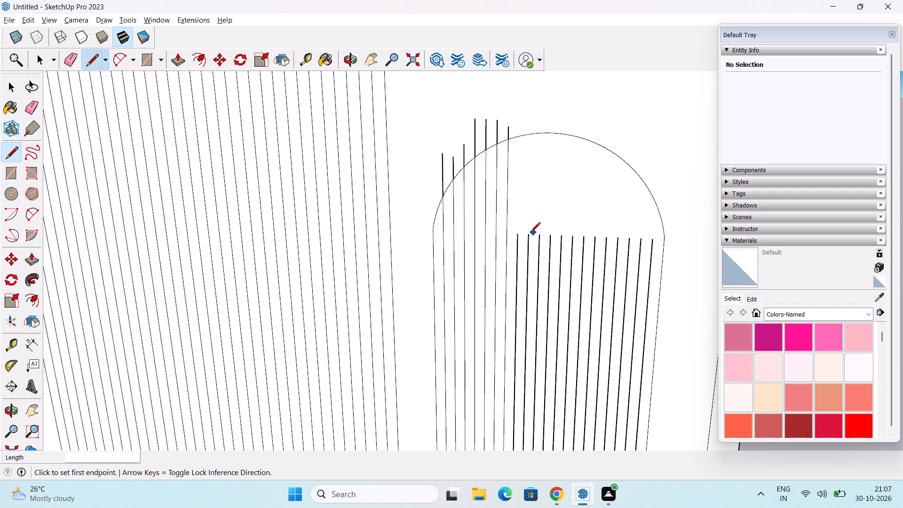
left_click(520, 236)
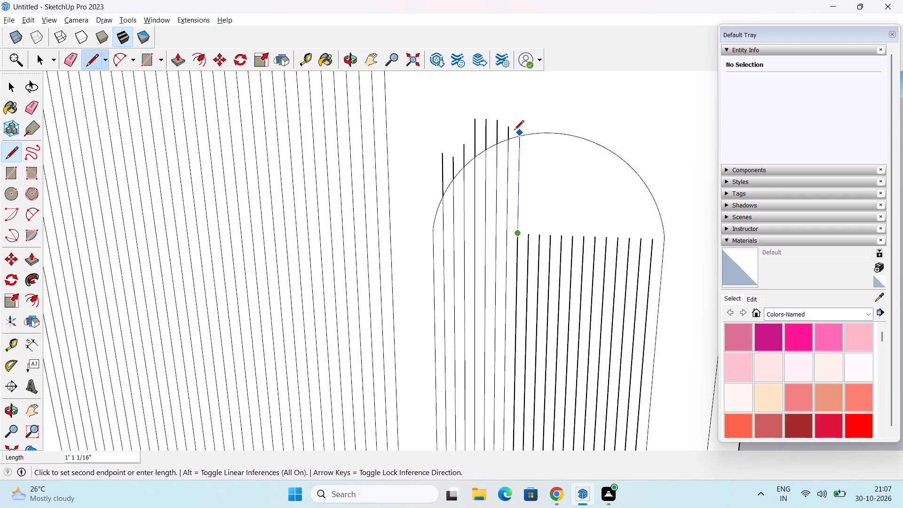
left_click(517, 126)
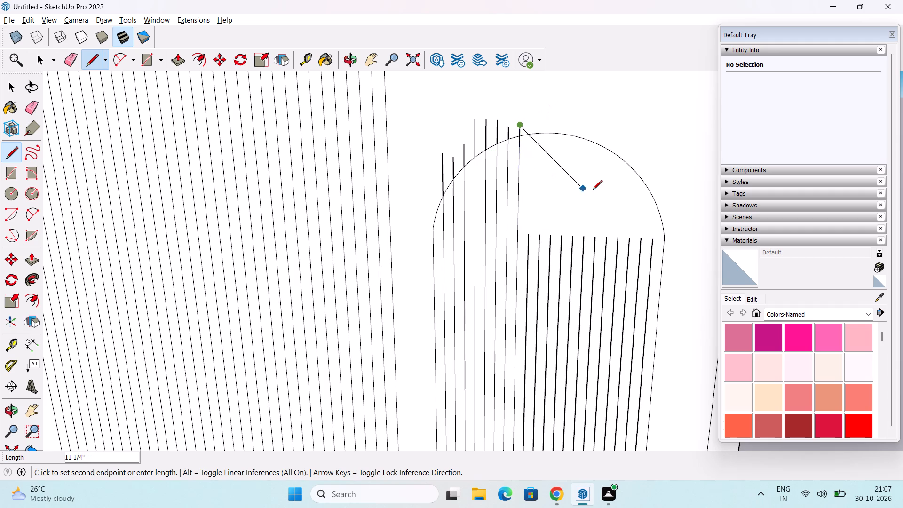
key("Escape")
Extend the ninth to twelfth strip lines of the second arched panel vertically past its arch with lines about 1' 2" to 1' 3" long.
left_click(531, 235)
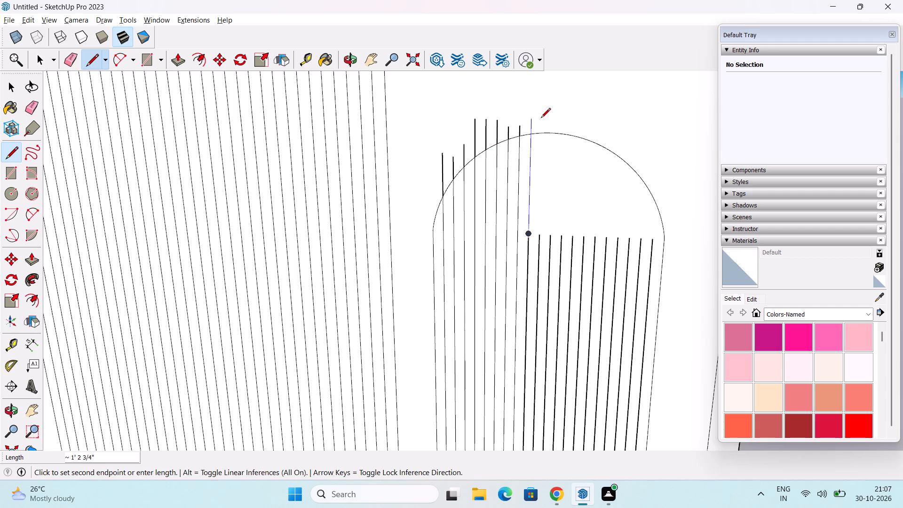
left_click(539, 119)
key("Escape")
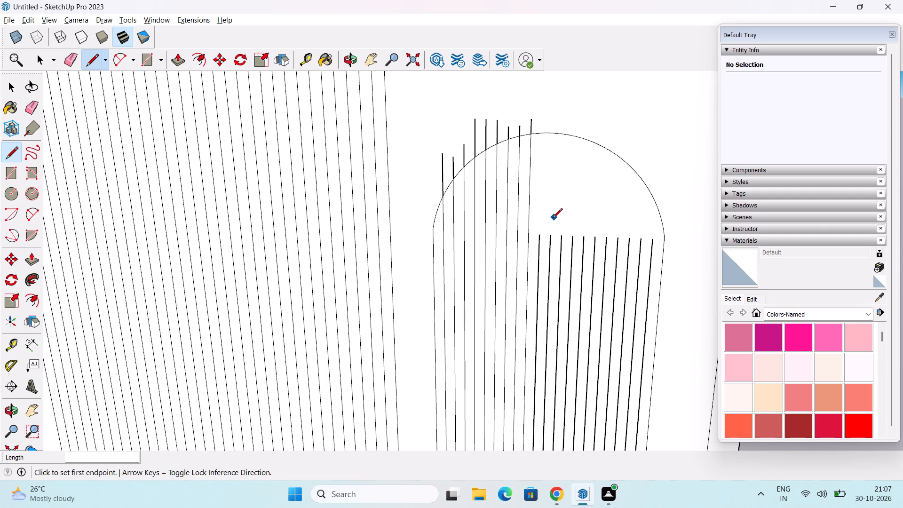
left_click(537, 235)
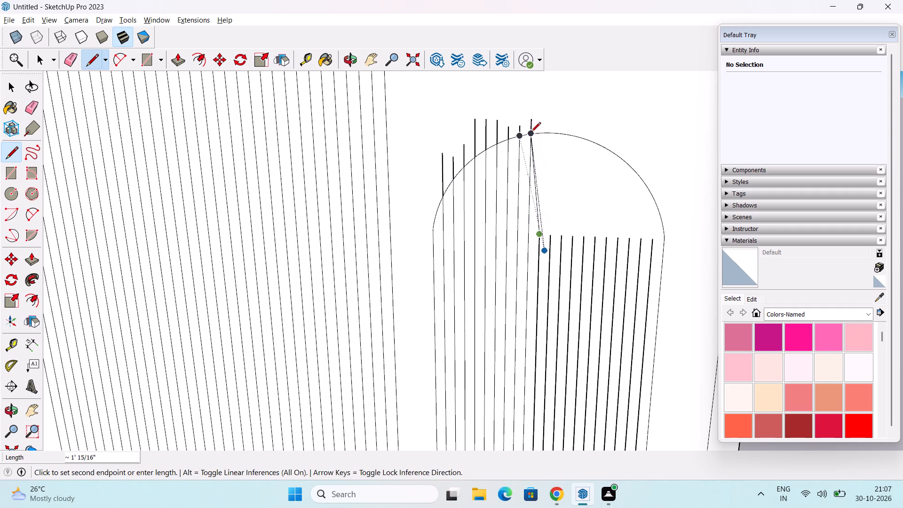
left_click(540, 126)
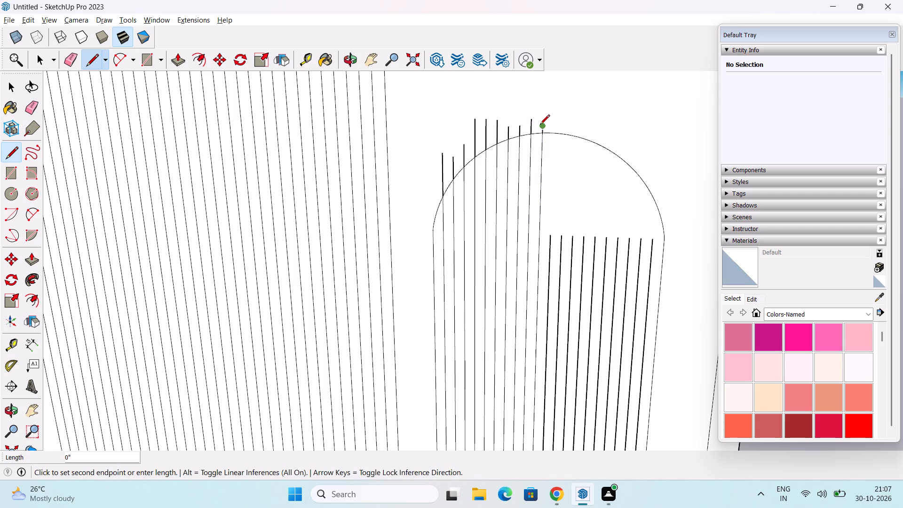
key("Escape")
left_click(549, 235)
left_click(553, 123)
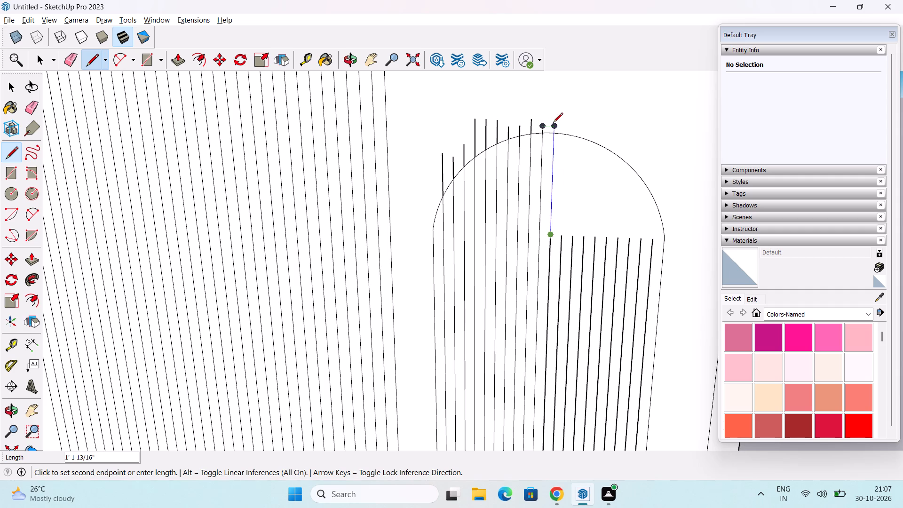
key("Escape")
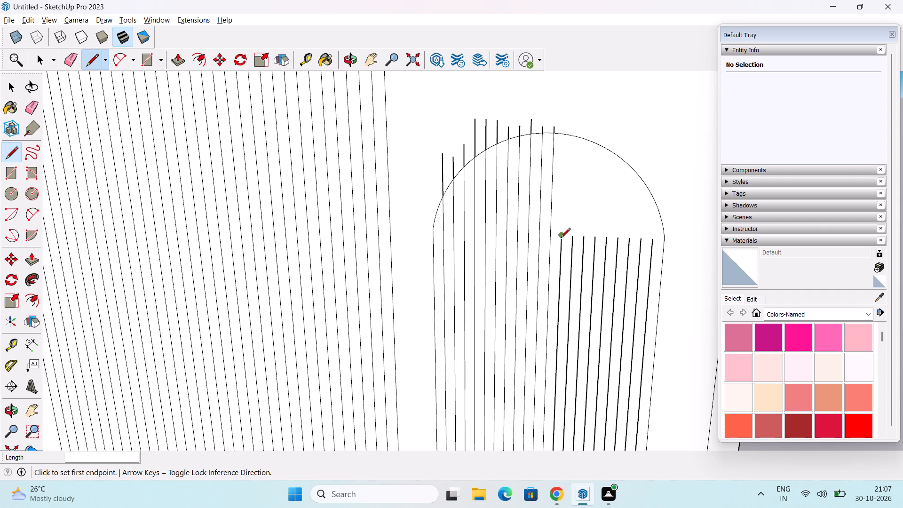
left_click(561, 238)
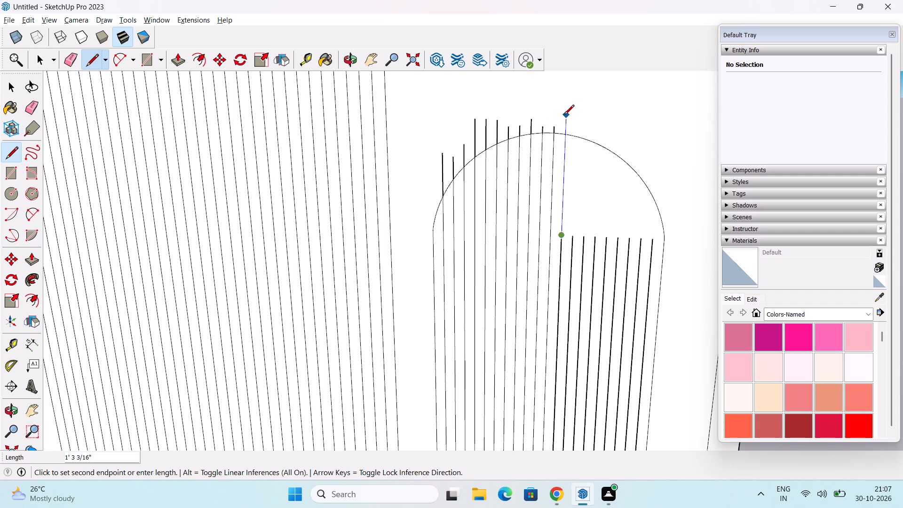
left_click(564, 115)
key("Escape")
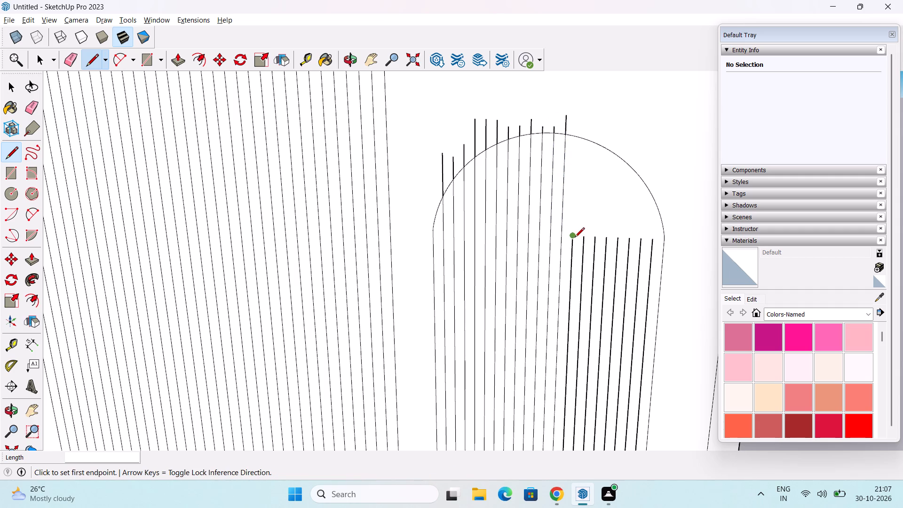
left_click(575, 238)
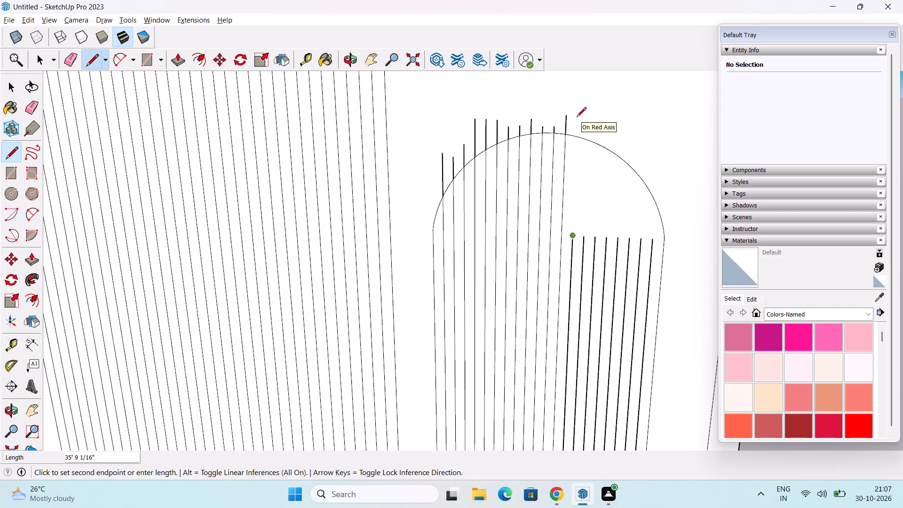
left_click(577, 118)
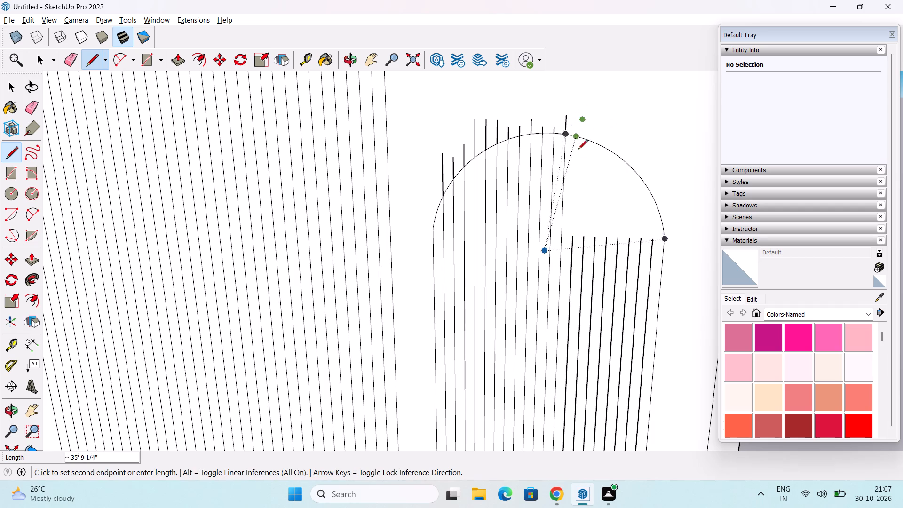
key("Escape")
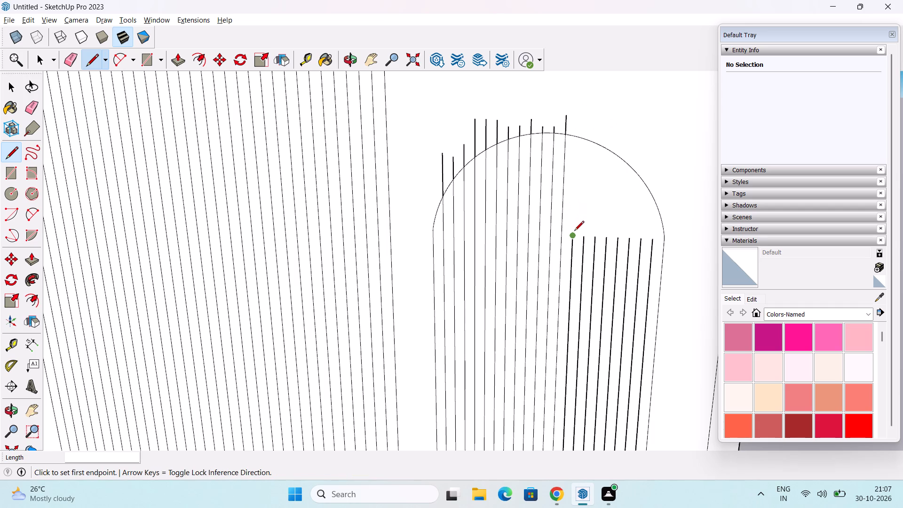
Extend this panel's thirteenth to sixteenth strip lines vertically past the arch, the first three by about 1' 4", 1' 3" and 1' 2".
left_click_drag(575, 232, 576, 220)
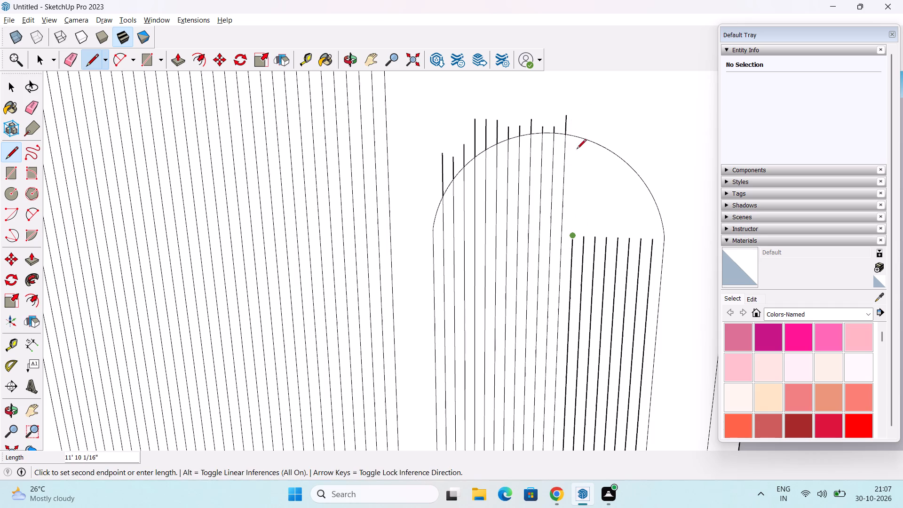
scroll(578, 127, "up", 2)
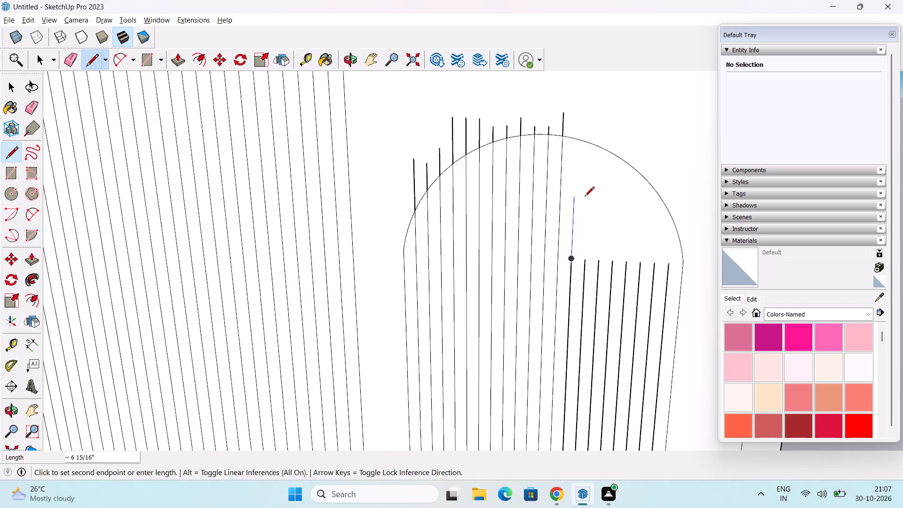
left_click(575, 107)
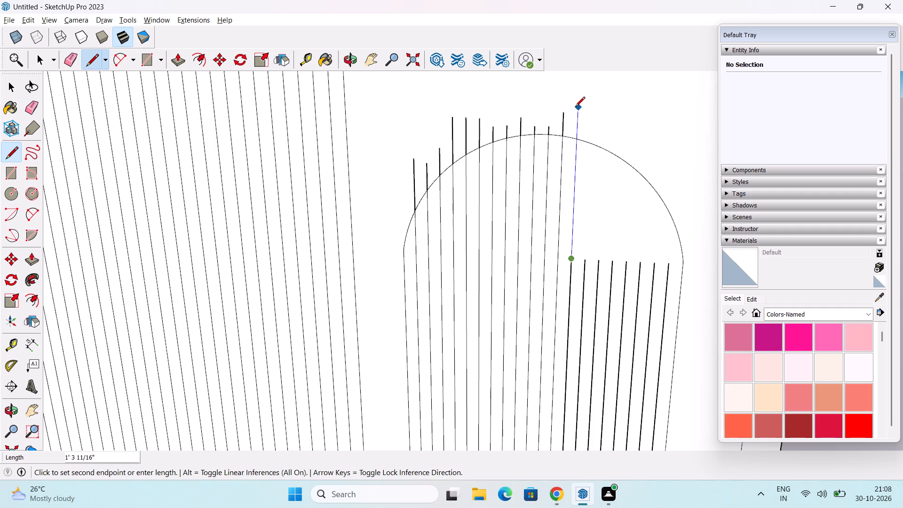
key("Escape")
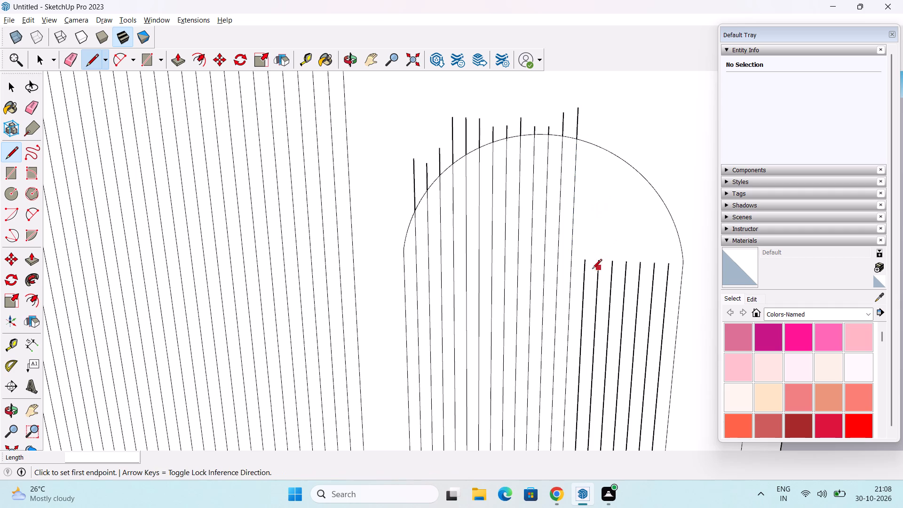
left_click(586, 259)
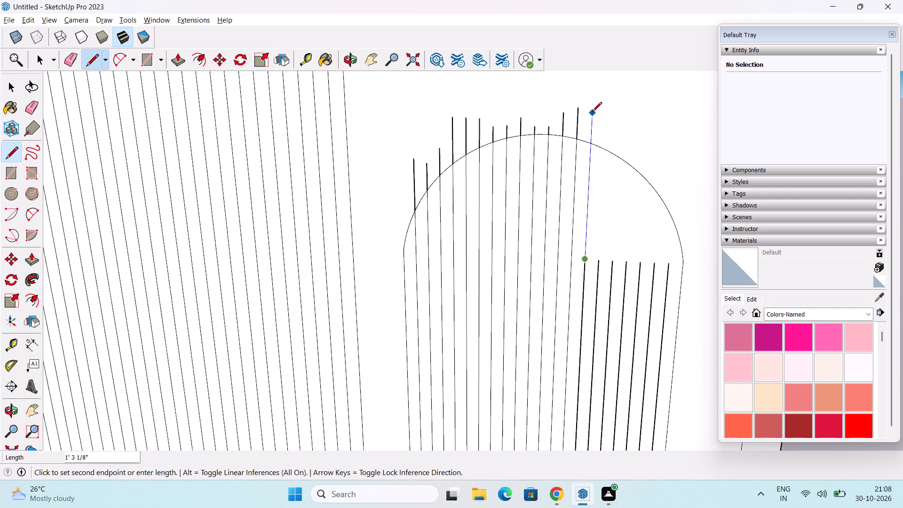
left_click(592, 112)
key("Escape")
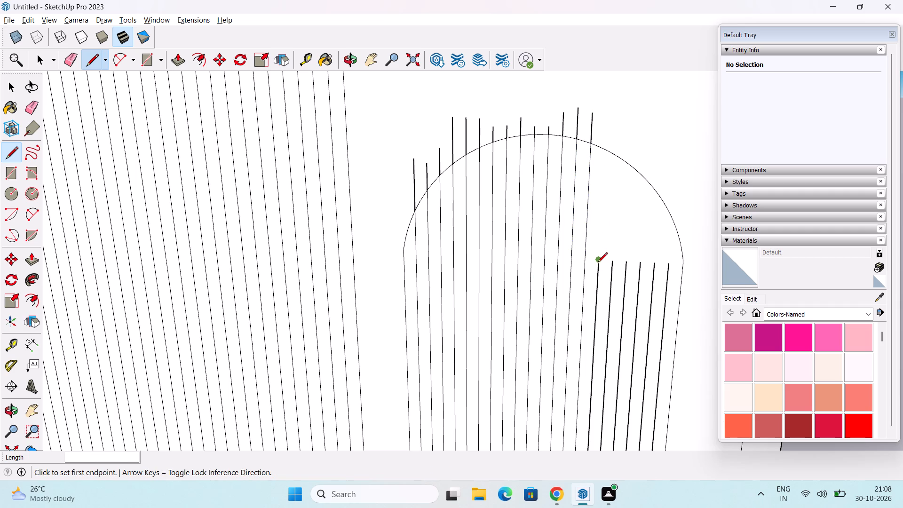
left_click(598, 263)
left_click(606, 129)
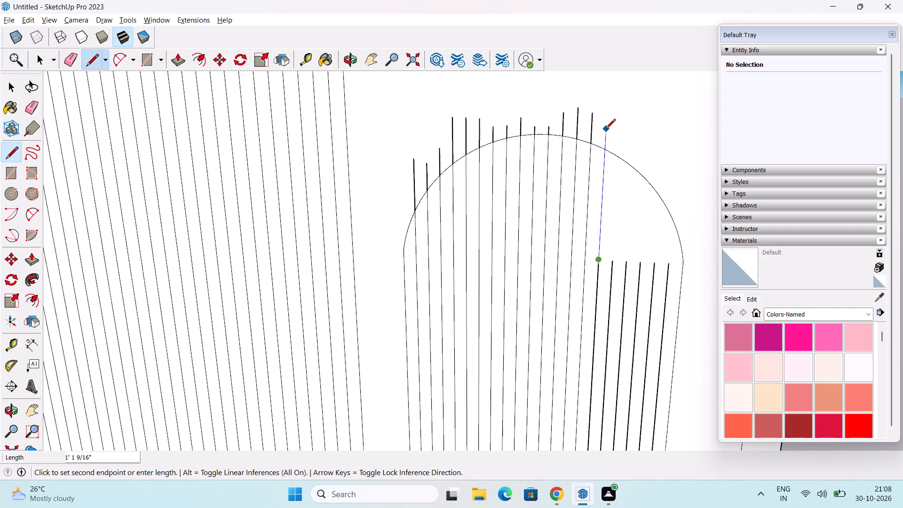
key("Escape")
left_click(611, 264)
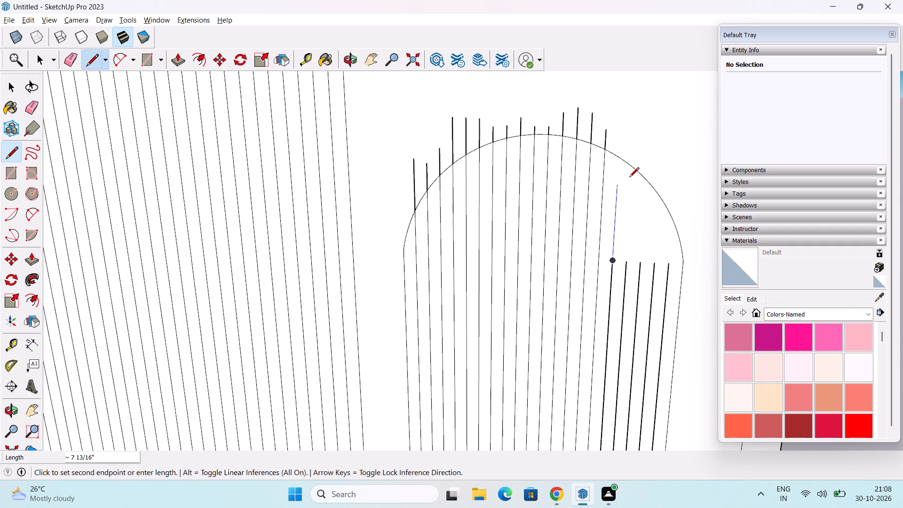
left_click(626, 139)
key("Escape")
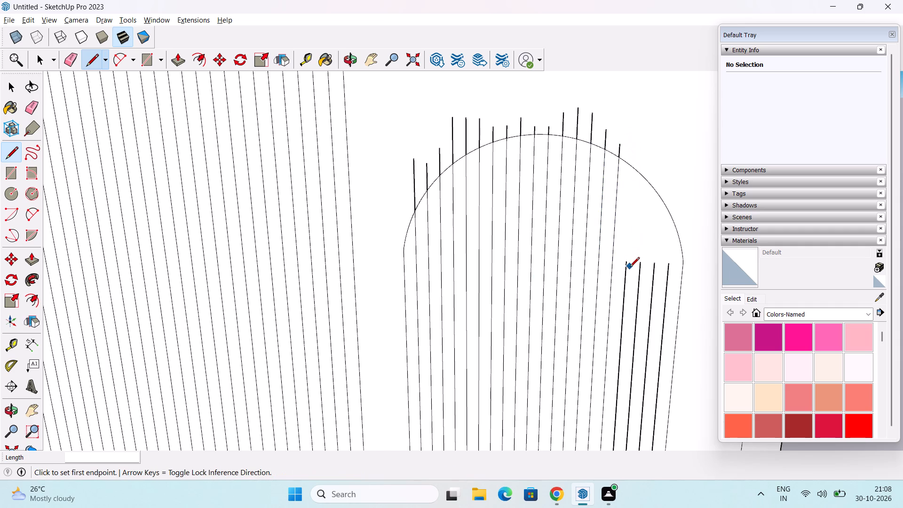
Draw vertical lines about 8" to 11" up from the tops of this panel's seventeenth to twentieth strip lines, past the arch.
left_click(627, 262)
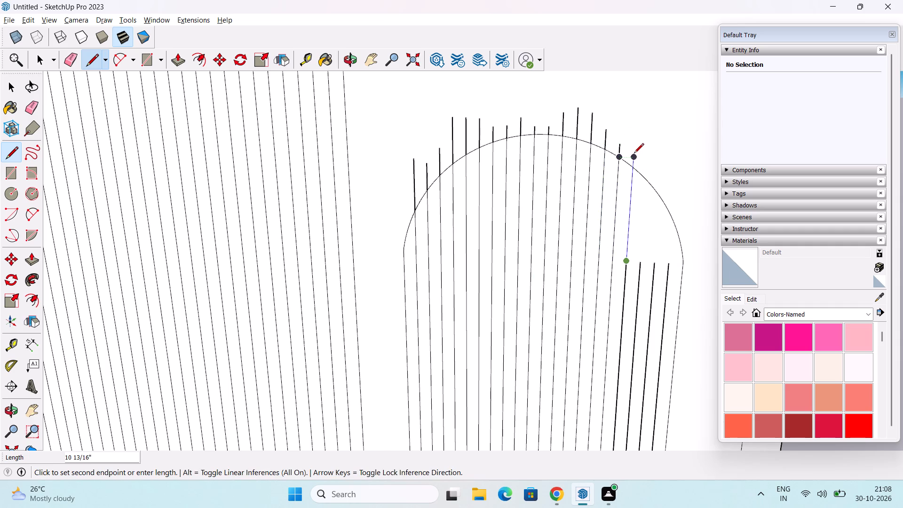
left_click(634, 152)
key("Escape")
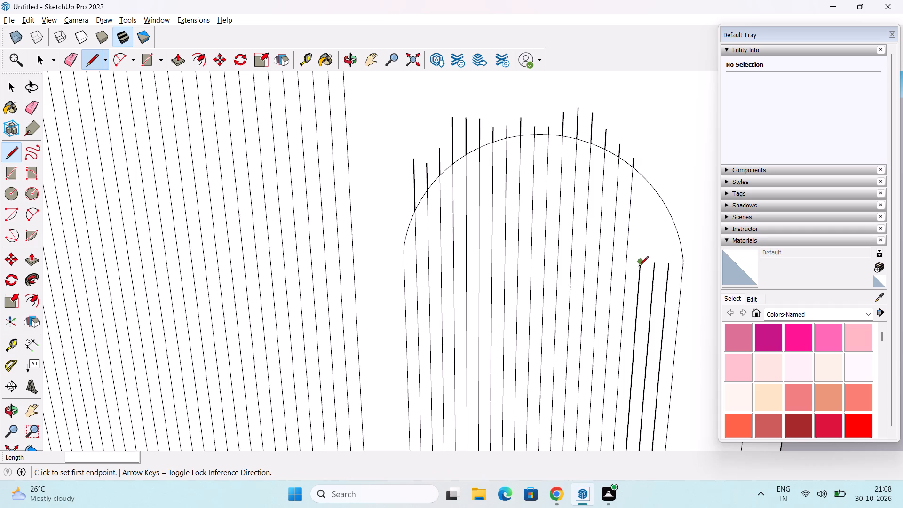
left_click(639, 264)
left_click(644, 162)
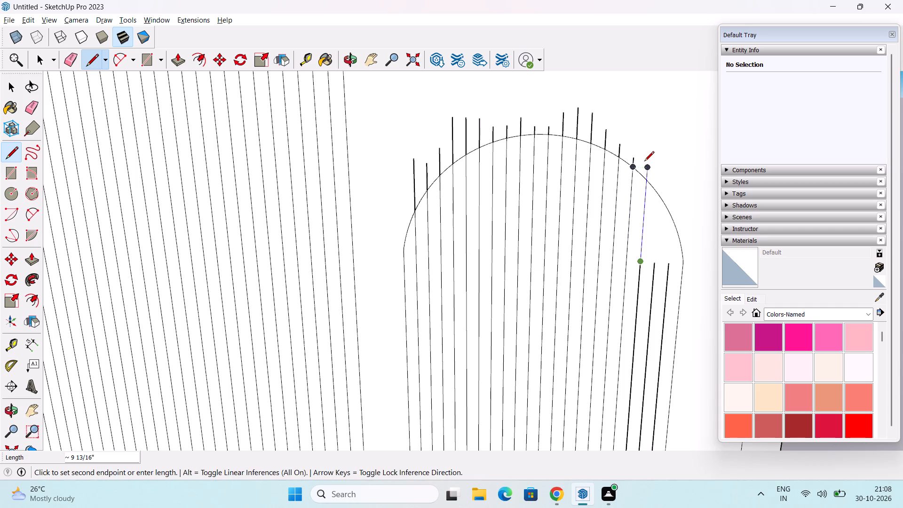
key("Escape")
left_click(655, 266)
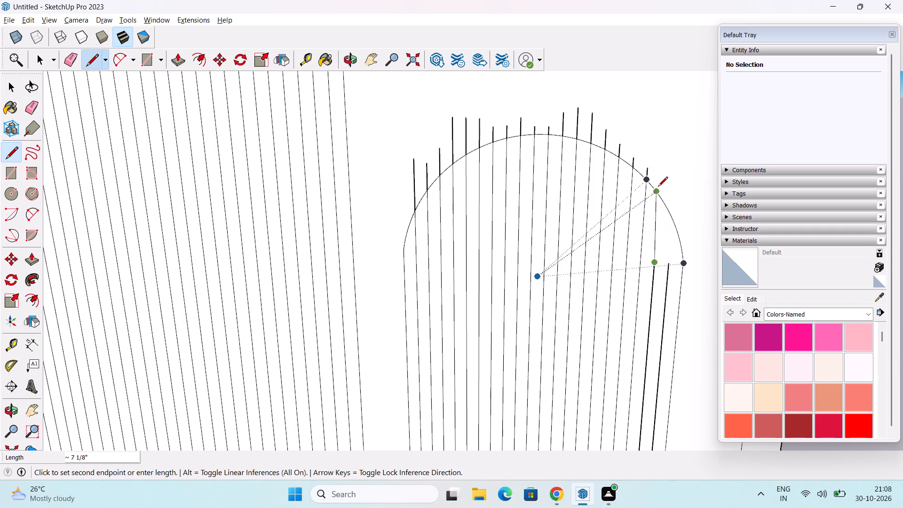
left_click(659, 176)
key("Escape")
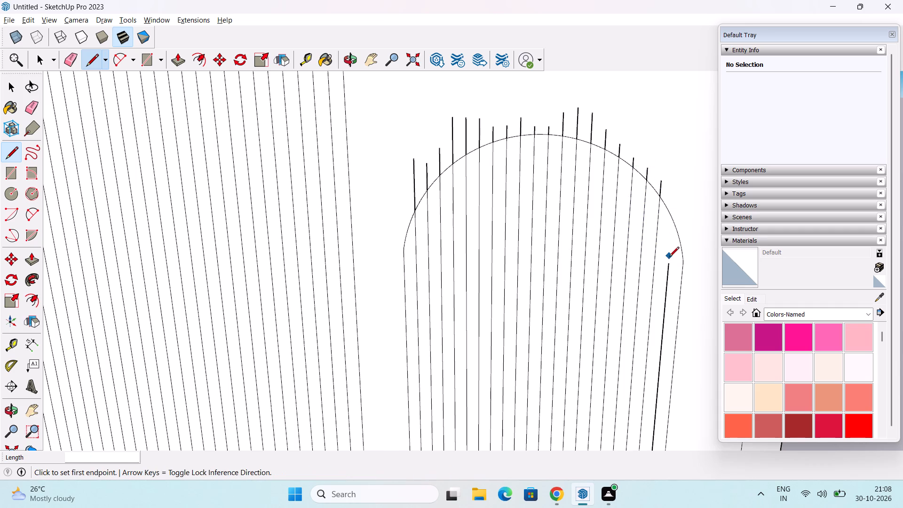
left_click(666, 264)
left_click(666, 184)
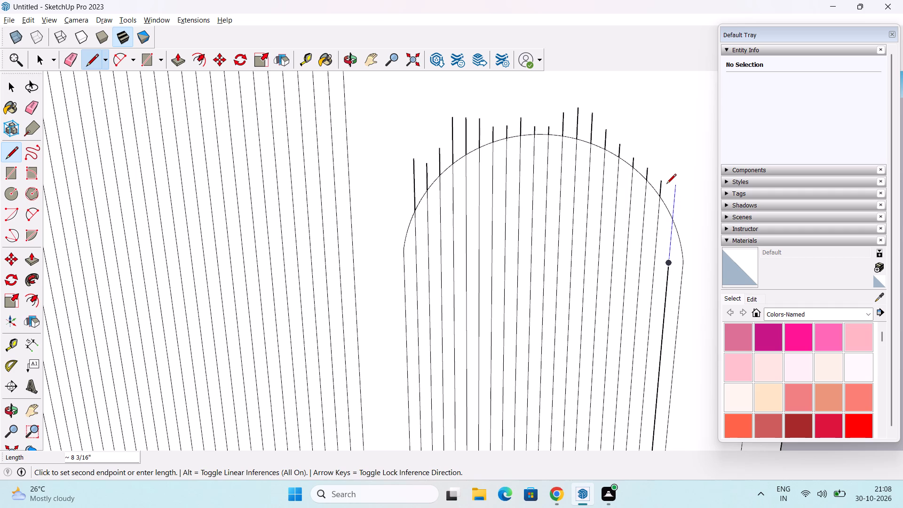
key("Escape")
Examine the overshooting strip lines above both arched panels and the middle strips from several angles.
scroll(666, 190, "down", 3)
scroll(629, 287, "down", 2)
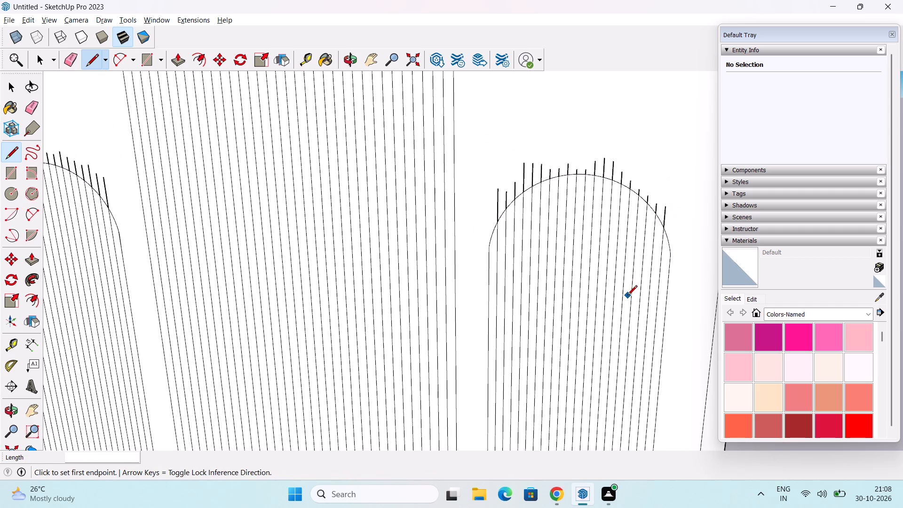
key("space")
scroll(627, 296, "down", 4)
middle_click_drag(623, 295, 677, 302)
middle_click_drag(375, 315, 475, 381)
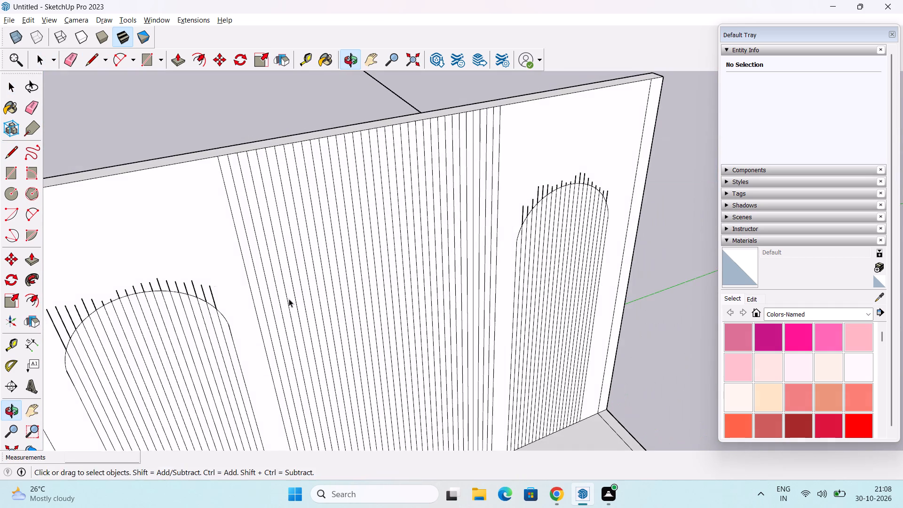
middle_click_drag(219, 271, 279, 241)
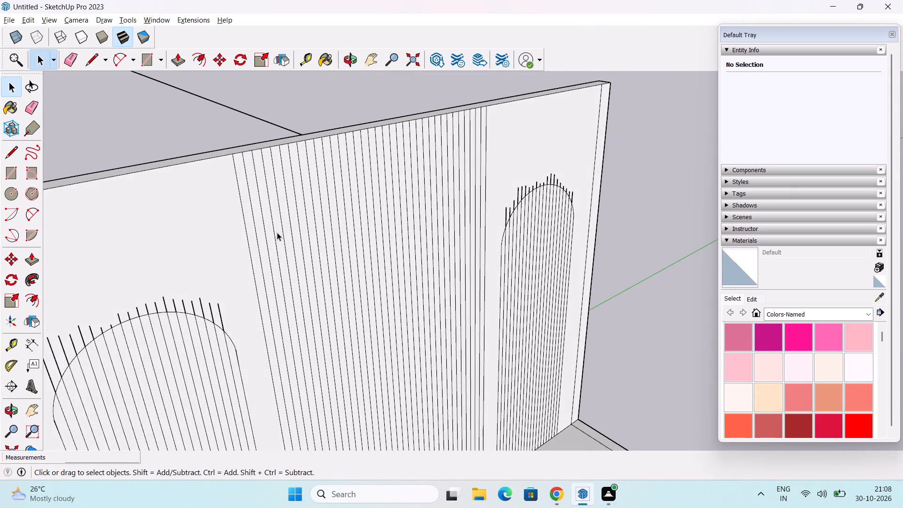
middle_click_drag(277, 232, 204, 222)
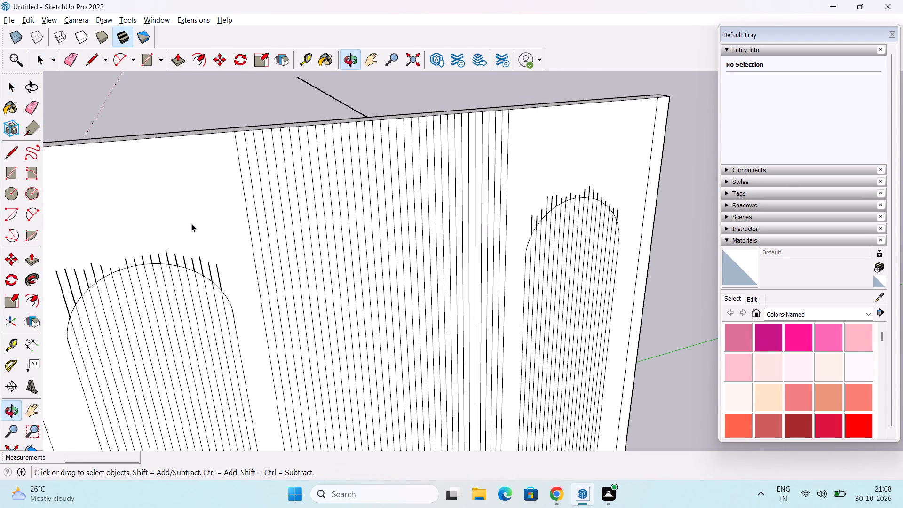
middle_click_drag(190, 222, 254, 206)
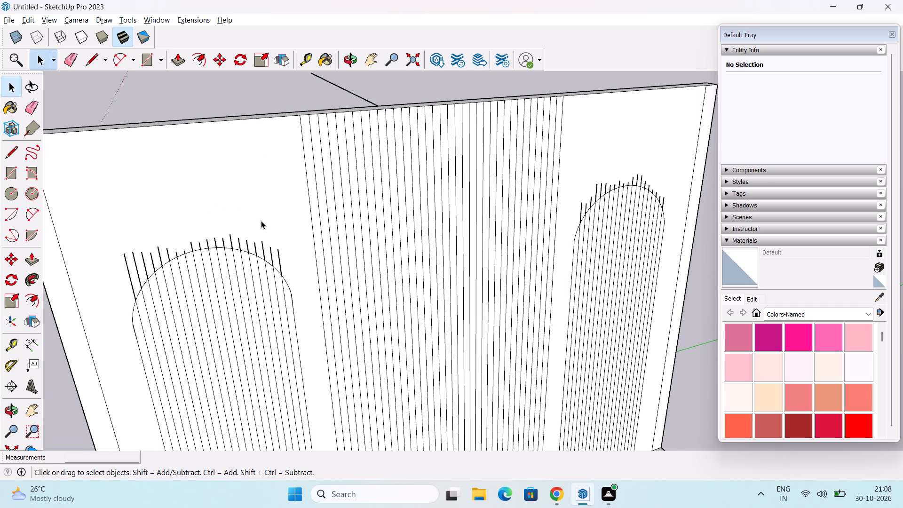
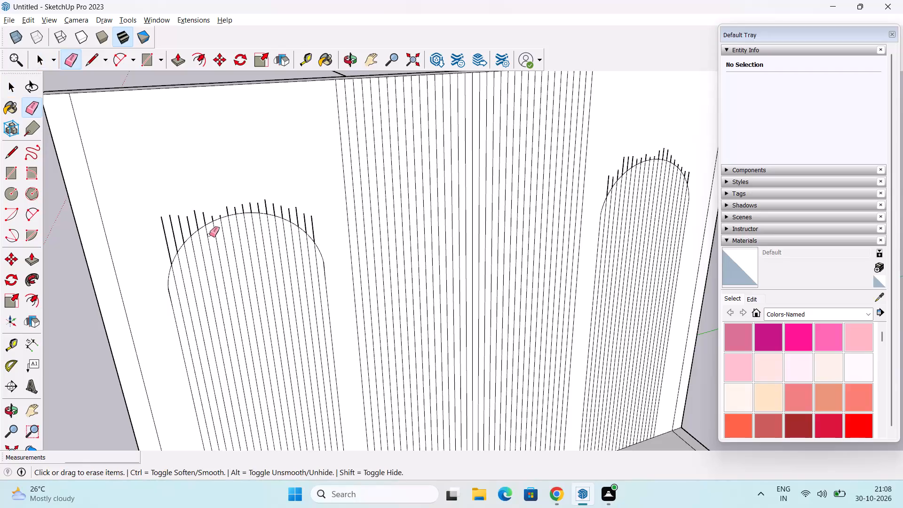
Erase all the strip-line ends that overshoot the arch of the first arched panel.
scroll(203, 233, "up", 5)
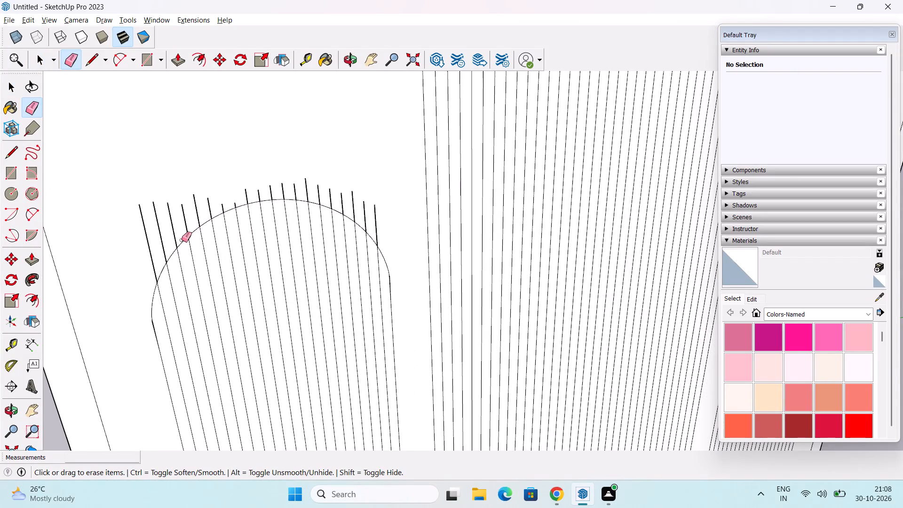
left_click_drag(150, 243, 186, 212)
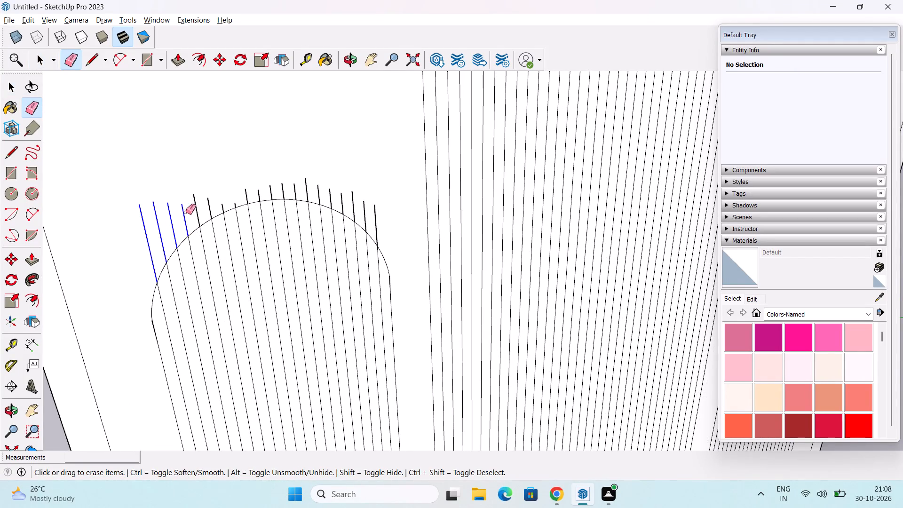
left_click_drag(186, 212, 239, 201)
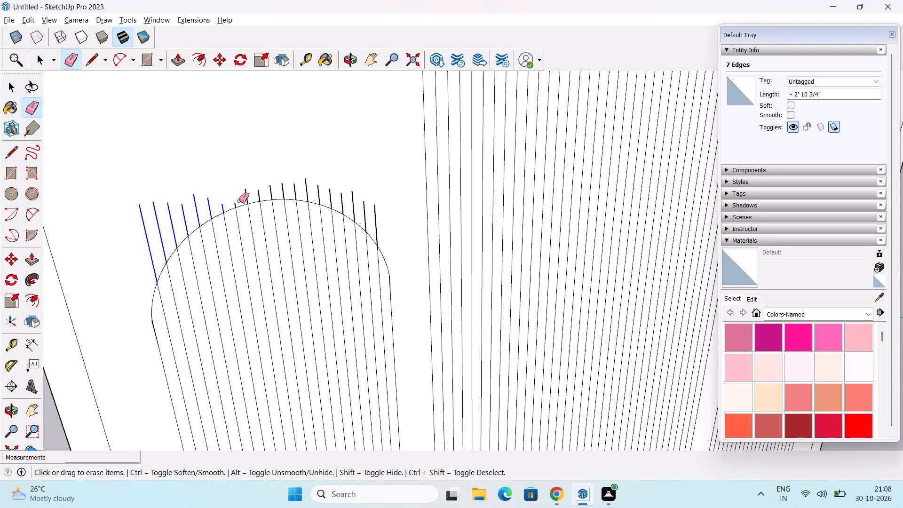
left_click_drag(239, 201, 234, 201)
scroll(243, 198, "up", 5)
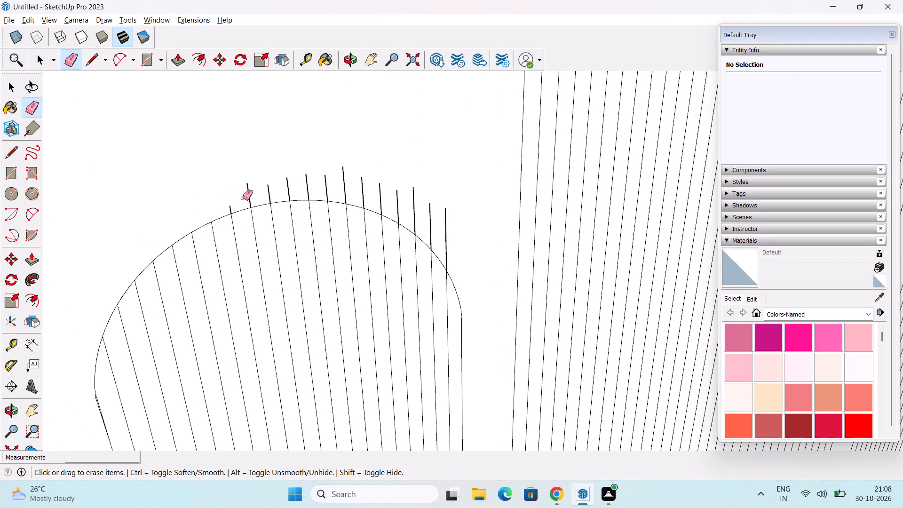
scroll(242, 200, "up", 3)
left_click(227, 212)
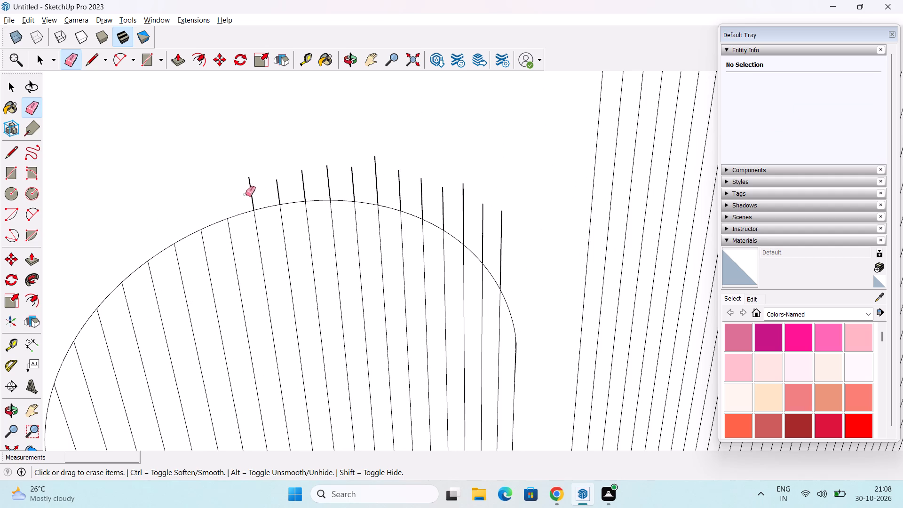
left_click_drag(247, 193, 427, 196)
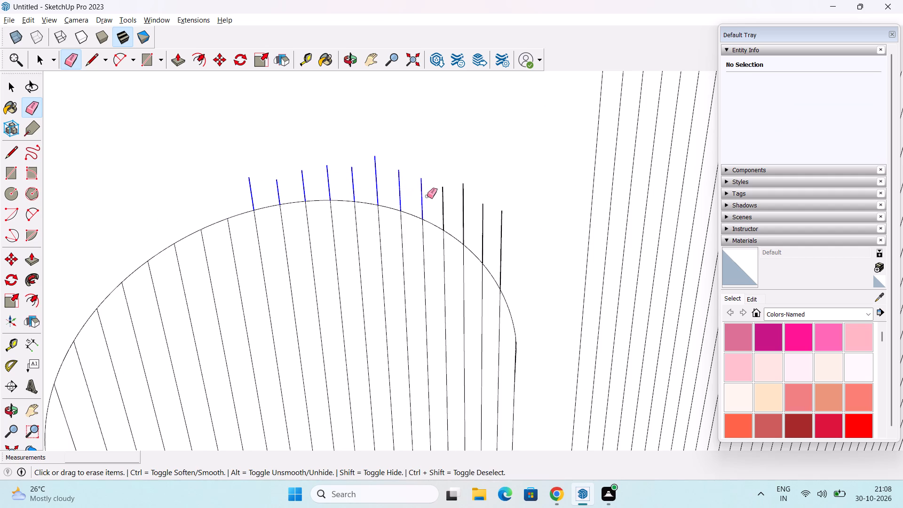
left_click_drag(427, 196, 502, 245)
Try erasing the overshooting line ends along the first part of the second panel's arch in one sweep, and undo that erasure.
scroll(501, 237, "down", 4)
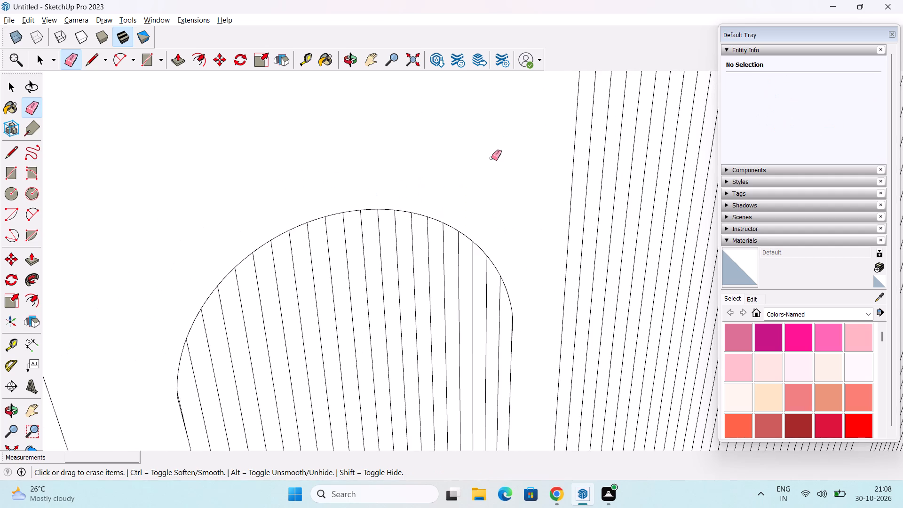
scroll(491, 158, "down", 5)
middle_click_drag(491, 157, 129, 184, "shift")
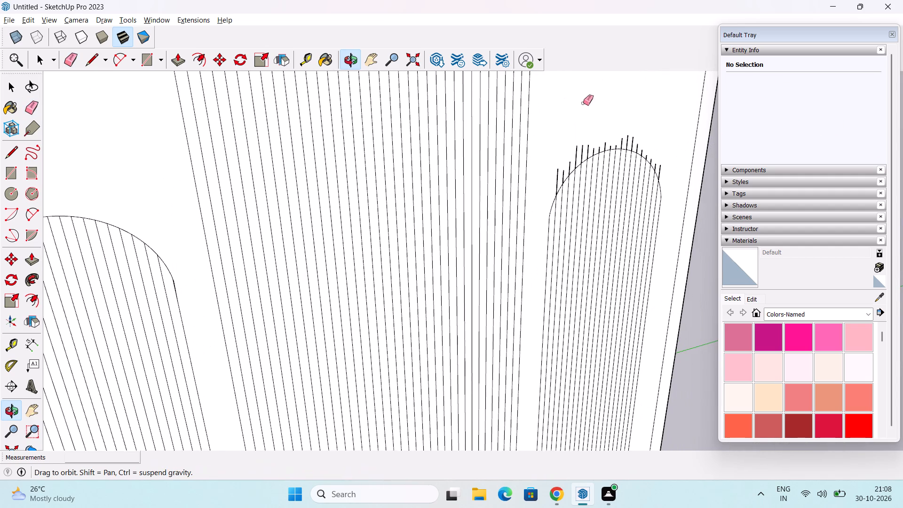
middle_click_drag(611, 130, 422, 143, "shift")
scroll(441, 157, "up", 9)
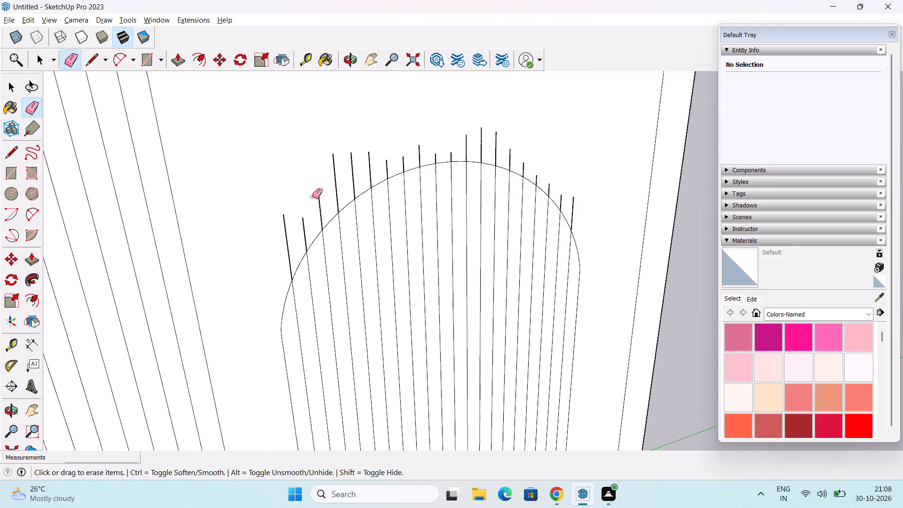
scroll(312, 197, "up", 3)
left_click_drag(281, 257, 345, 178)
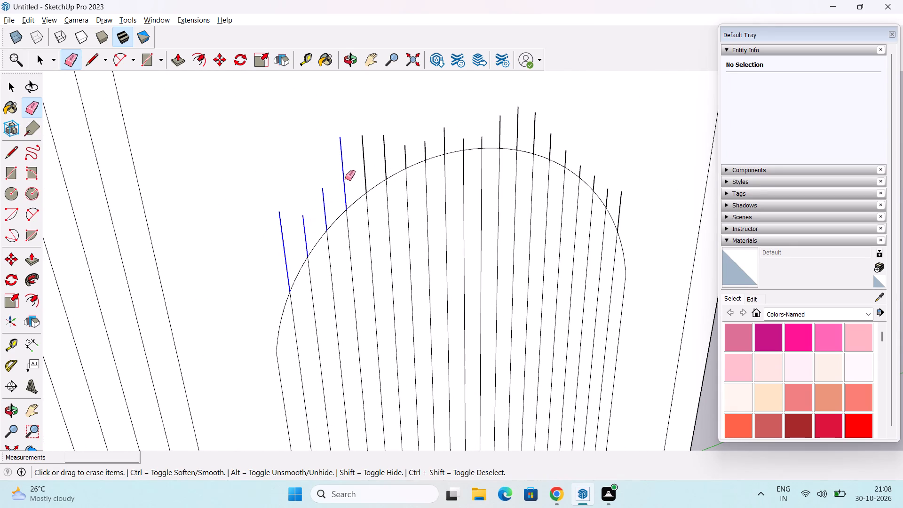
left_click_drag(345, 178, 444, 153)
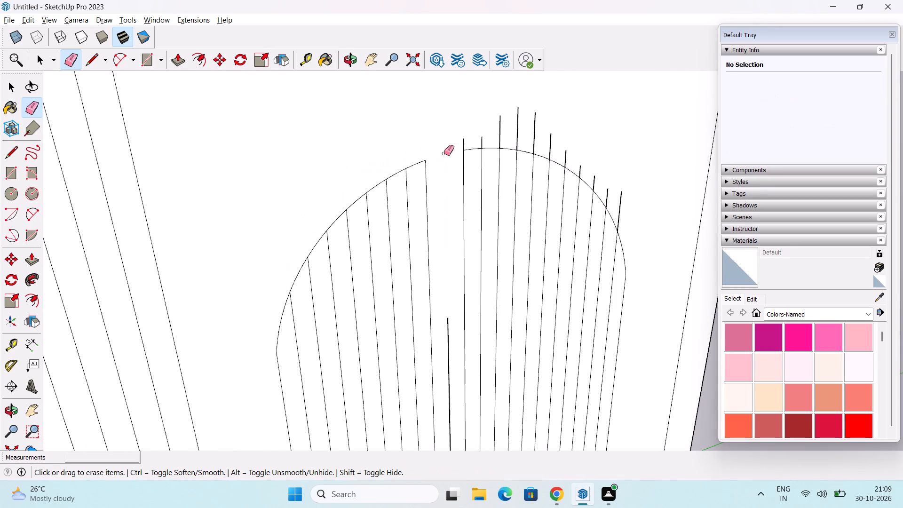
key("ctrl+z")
Erase the overshooting ends of the second arched panel's first nine strip lines one by one.
scroll(326, 200, "up", 3)
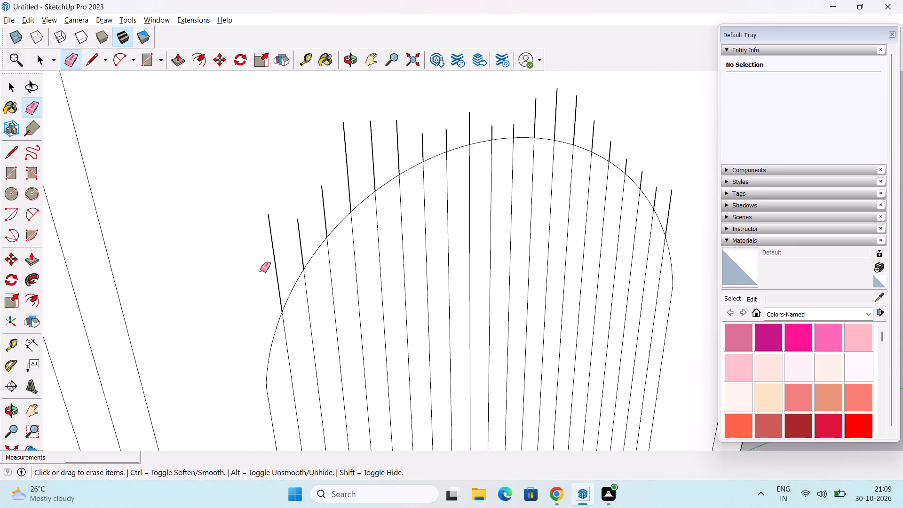
left_click(268, 262)
left_click(298, 249)
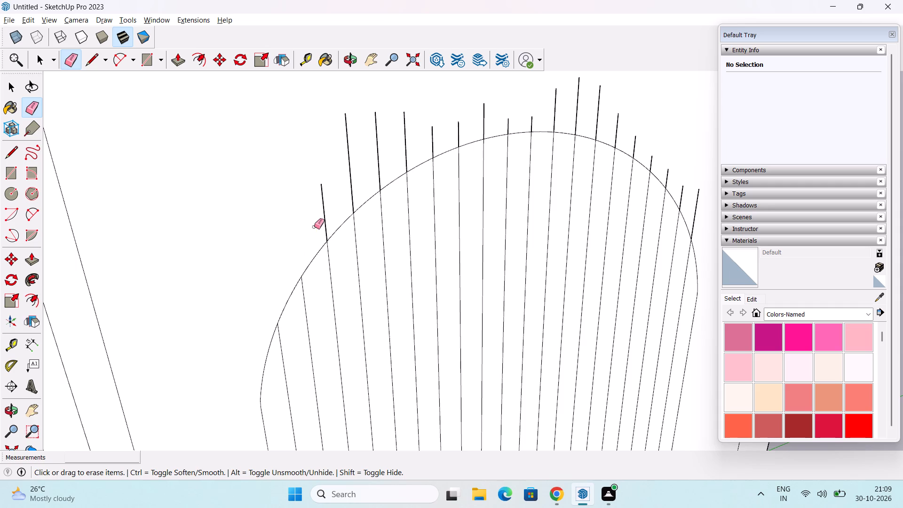
left_click(325, 216)
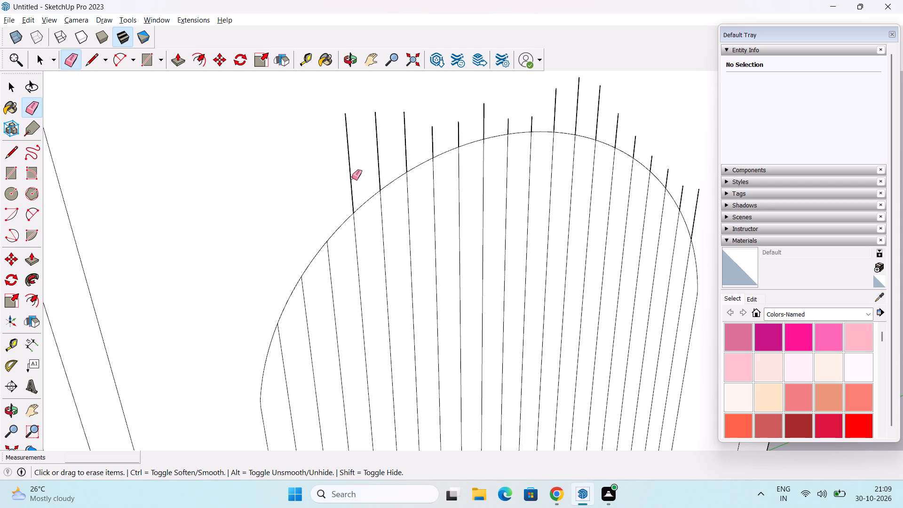
left_click(352, 177)
left_click(377, 163)
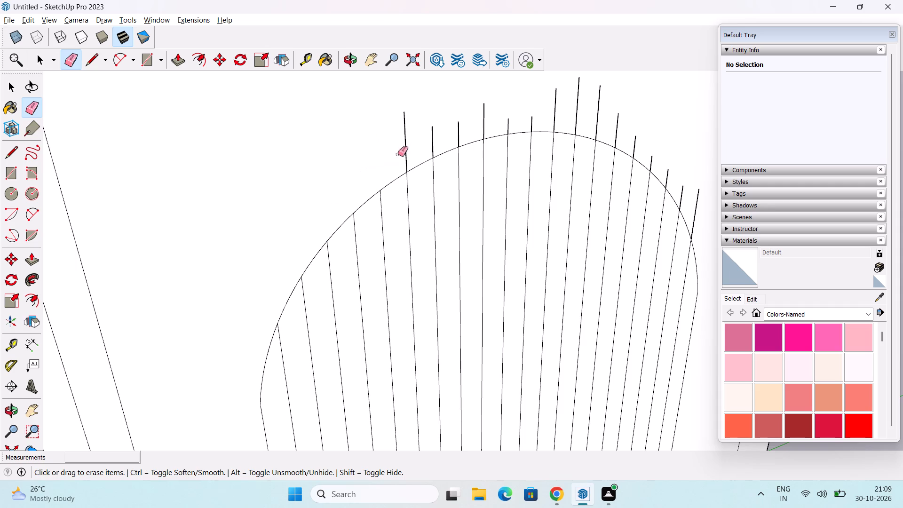
left_click(404, 151)
left_click(432, 147)
left_click(458, 134)
left_click(484, 117)
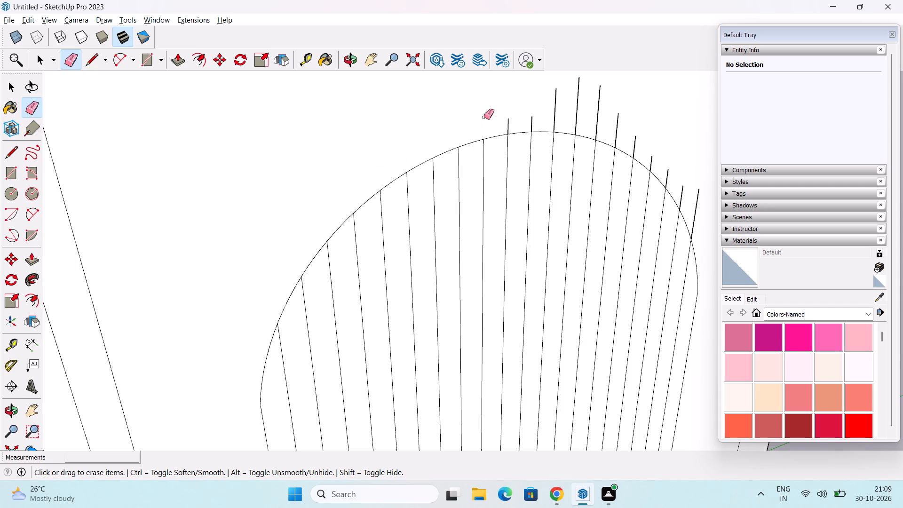
Erase the overshooting ends of the second arched panel's tenth to twentieth strip lines one by one.
left_click(507, 127)
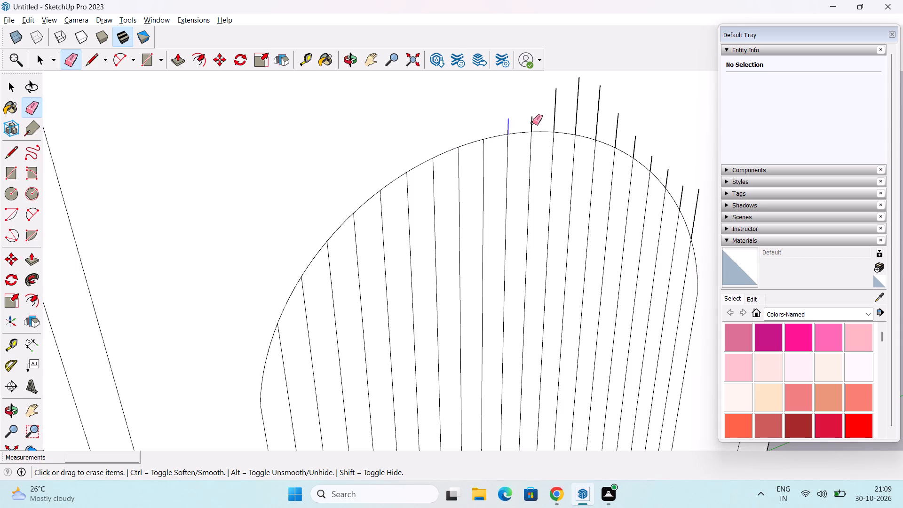
left_click(532, 123)
left_click(554, 116)
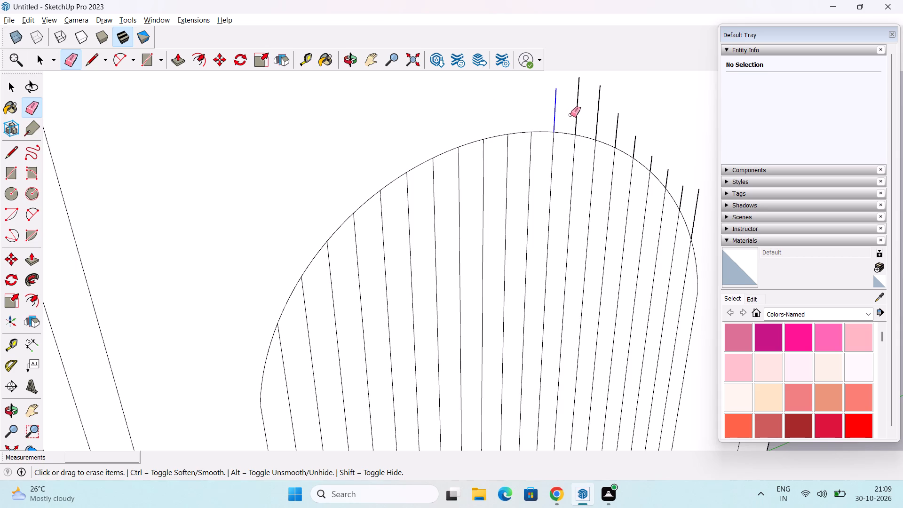
left_click(578, 115)
left_click(595, 121)
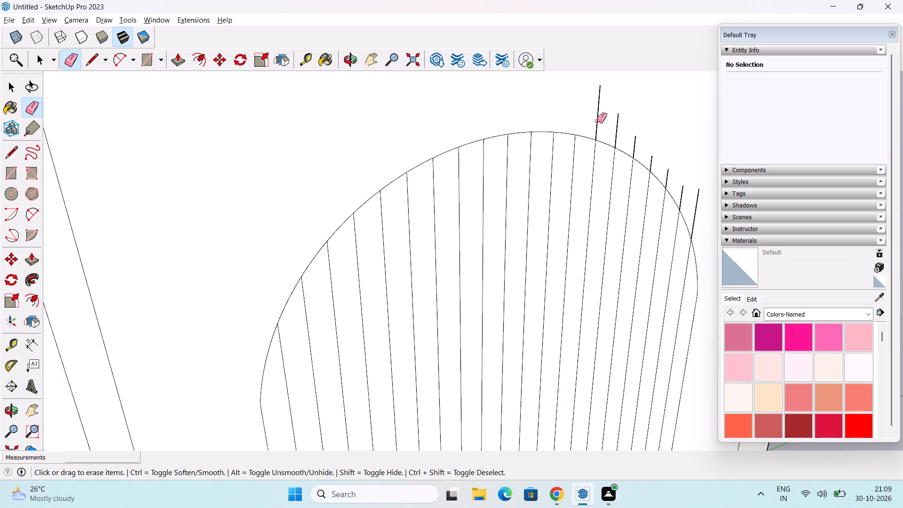
left_click(617, 128)
left_click(637, 142)
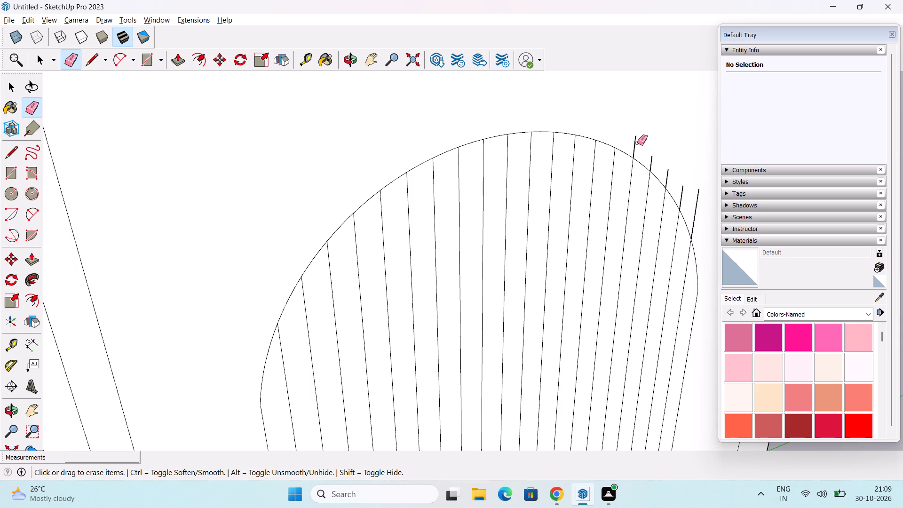
left_click(634, 149)
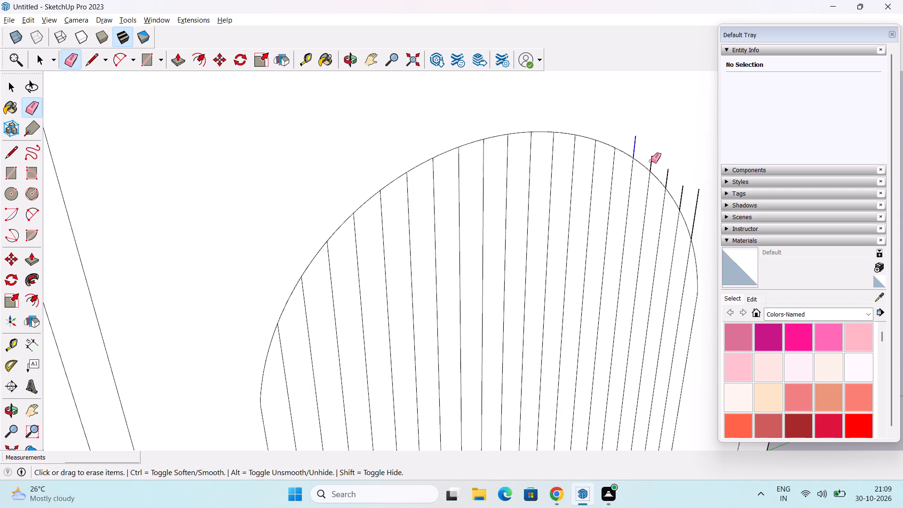
left_click(651, 162)
left_click(668, 174)
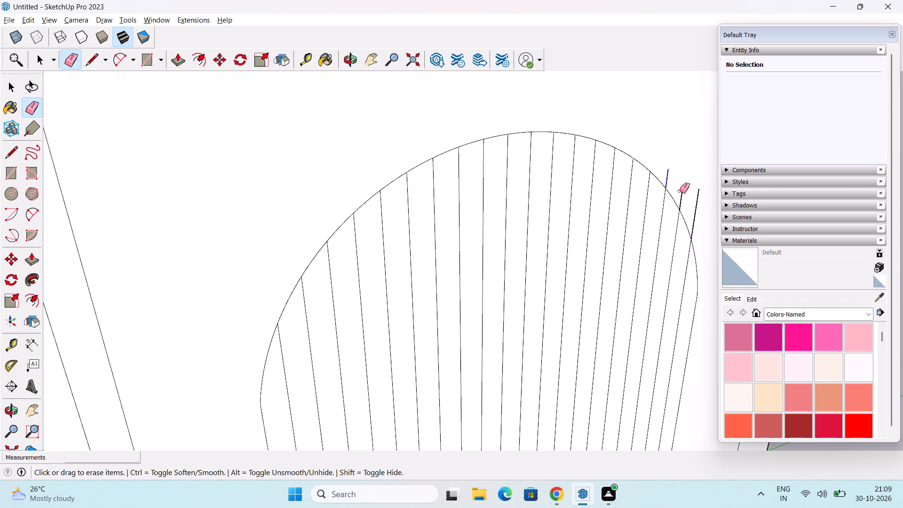
left_click(683, 195)
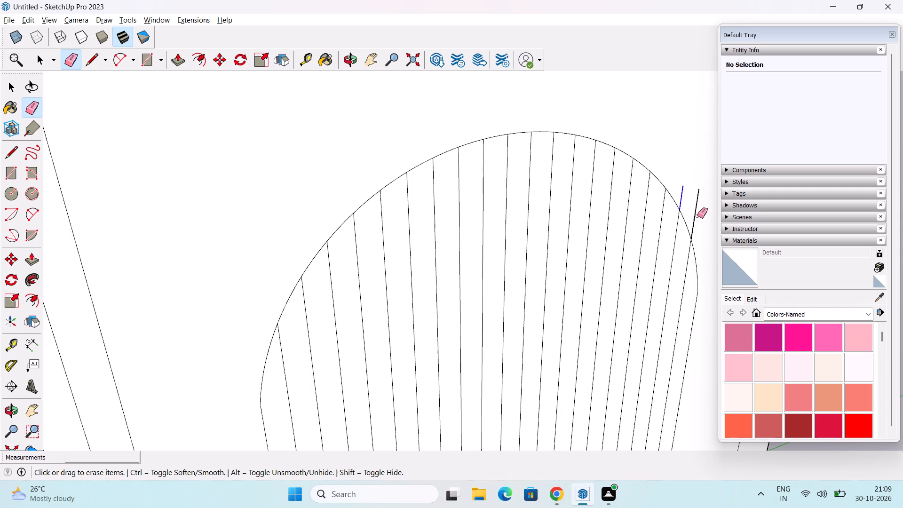
left_click(695, 210)
Examine the whole wall with both trimmed arched panels and the middle strips from several angles.
scroll(675, 168, "down", 7)
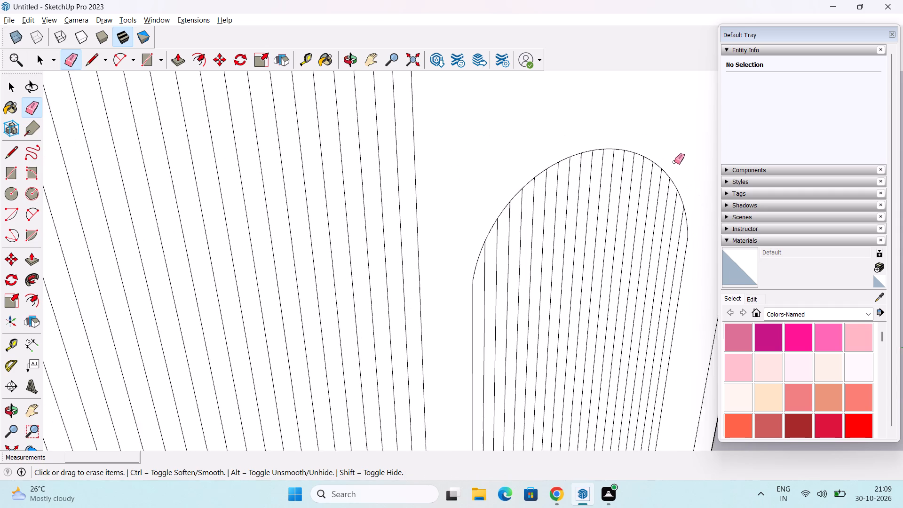
scroll(674, 162, "down", 3)
key("space")
scroll(604, 120, "down", 9)
middle_click_drag(495, 247, 471, 224)
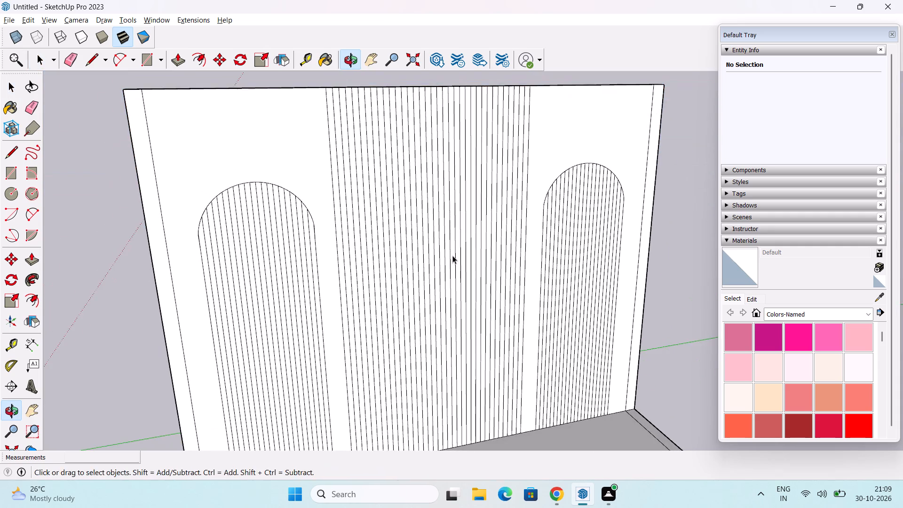
middle_click_drag(453, 253, 476, 192, "shift")
scroll(462, 221, "down", 2)
middle_click_drag(458, 231, 515, 300)
middle_click_drag(519, 283, 496, 308, "shift")
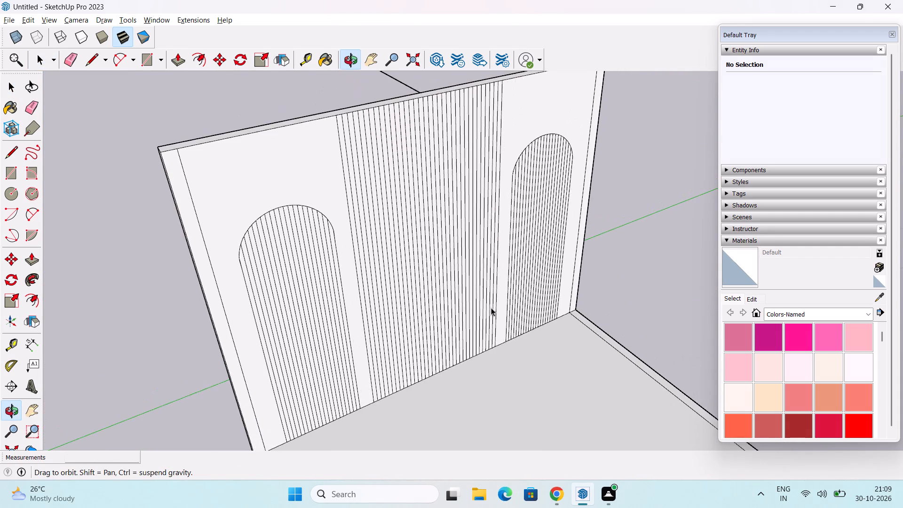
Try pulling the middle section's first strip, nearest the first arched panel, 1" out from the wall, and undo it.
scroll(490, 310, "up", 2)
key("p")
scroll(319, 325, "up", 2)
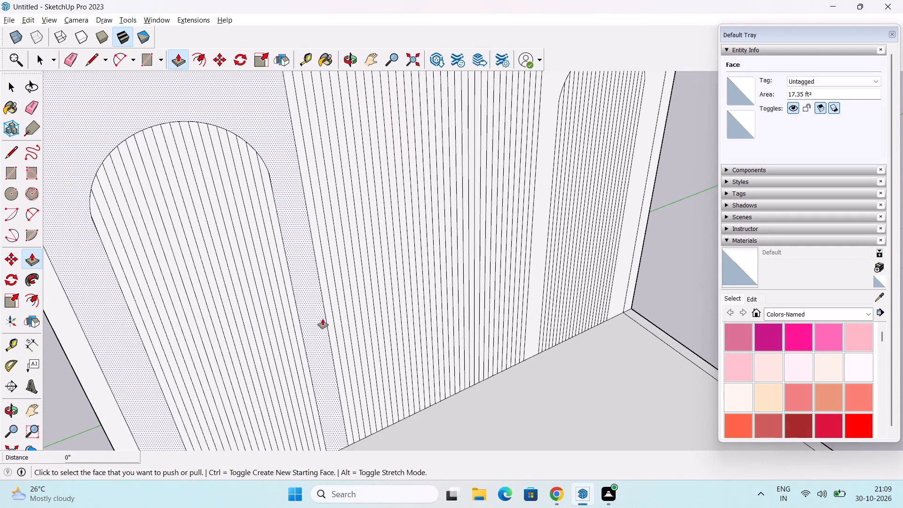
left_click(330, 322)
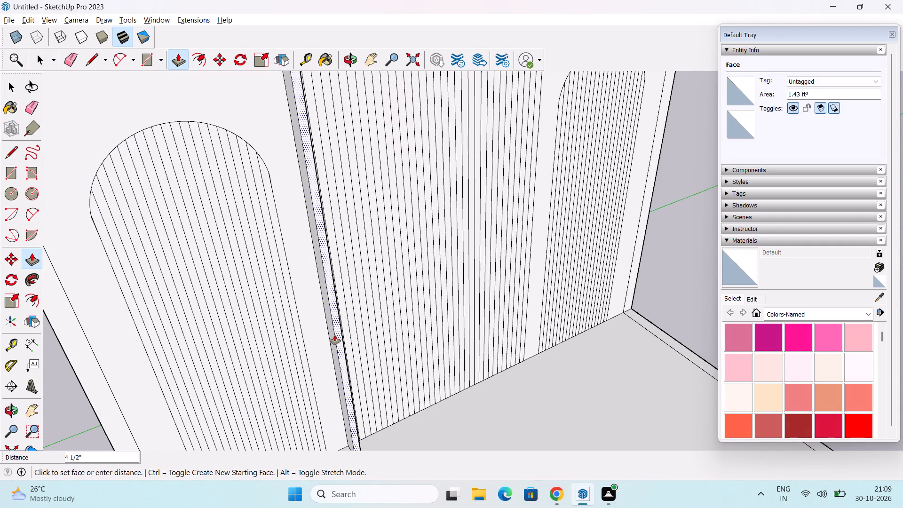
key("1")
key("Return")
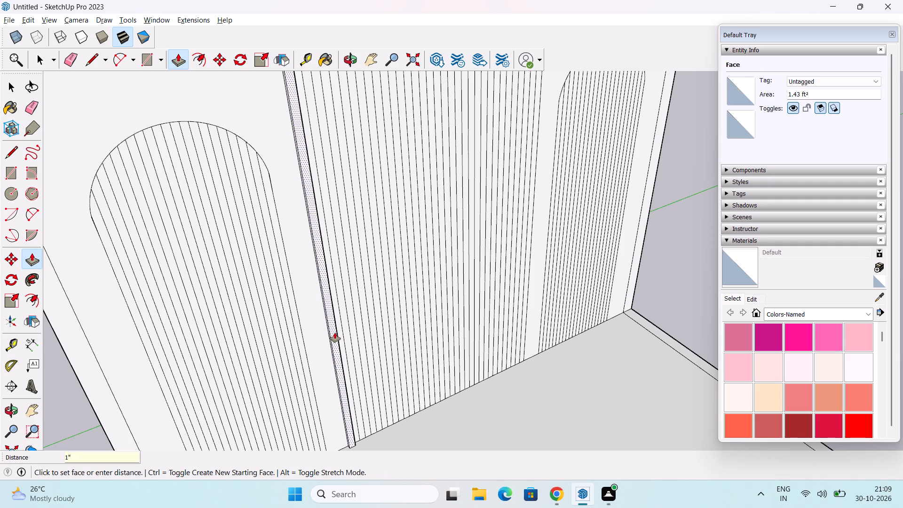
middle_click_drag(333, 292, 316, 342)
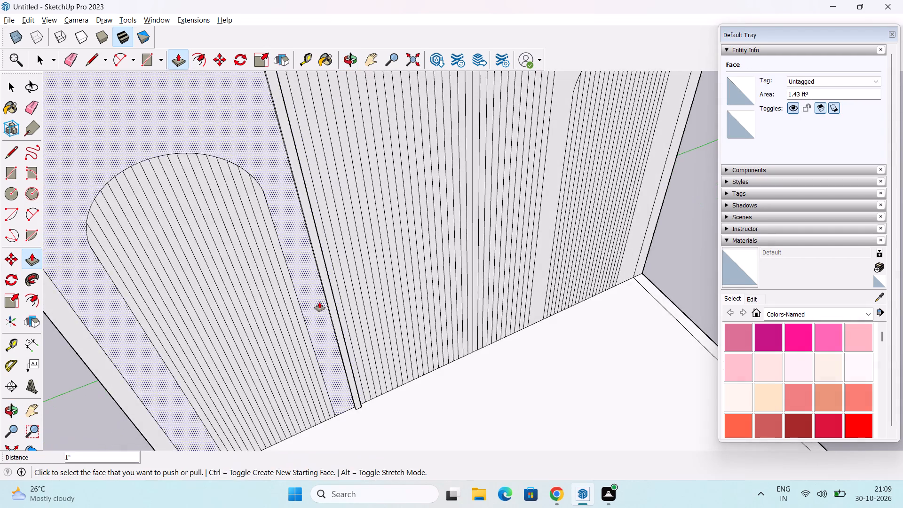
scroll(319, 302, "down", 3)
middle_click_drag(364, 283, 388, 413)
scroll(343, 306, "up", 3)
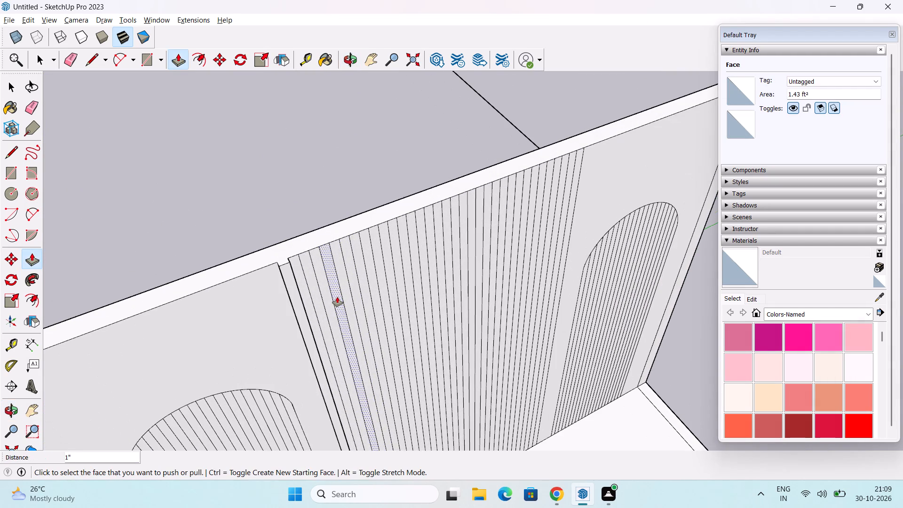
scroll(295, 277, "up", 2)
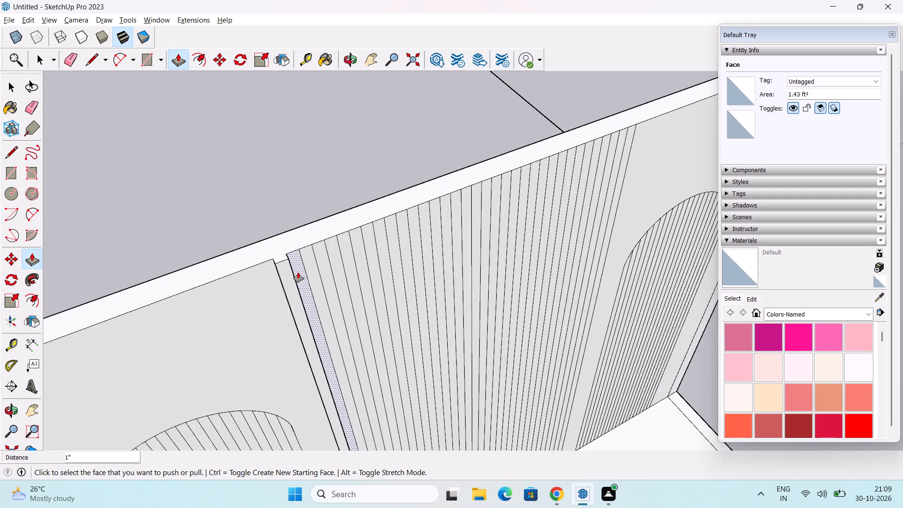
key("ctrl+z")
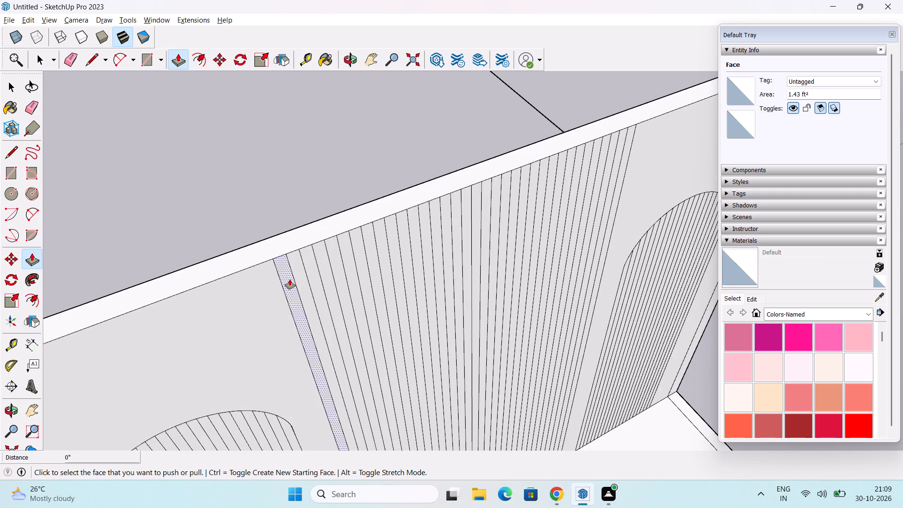
Pull the middle section's first strip, nearest the first arched panel, 0.6" out from the wall.
left_click(290, 279)
type("0.6")
key("Return")
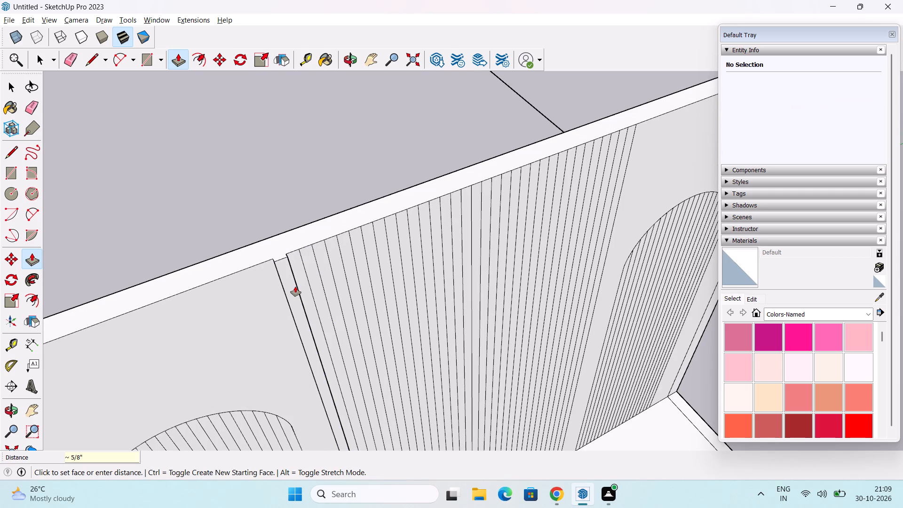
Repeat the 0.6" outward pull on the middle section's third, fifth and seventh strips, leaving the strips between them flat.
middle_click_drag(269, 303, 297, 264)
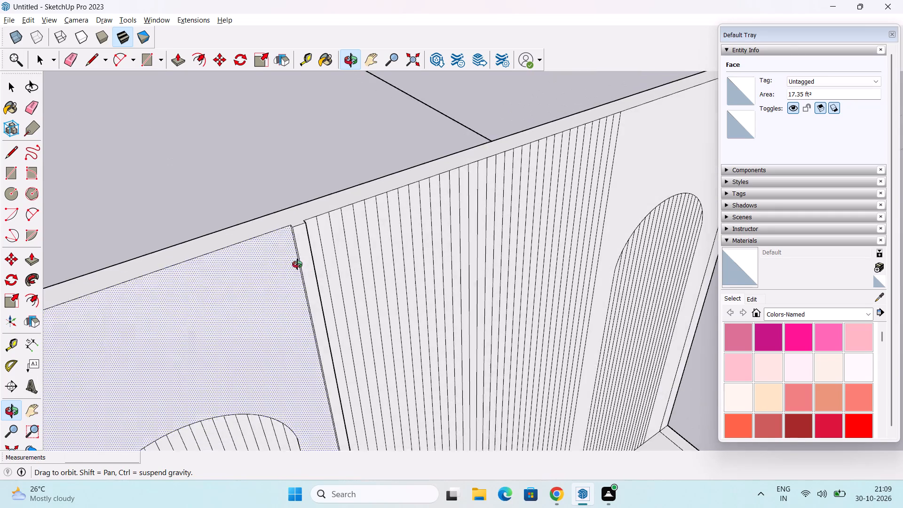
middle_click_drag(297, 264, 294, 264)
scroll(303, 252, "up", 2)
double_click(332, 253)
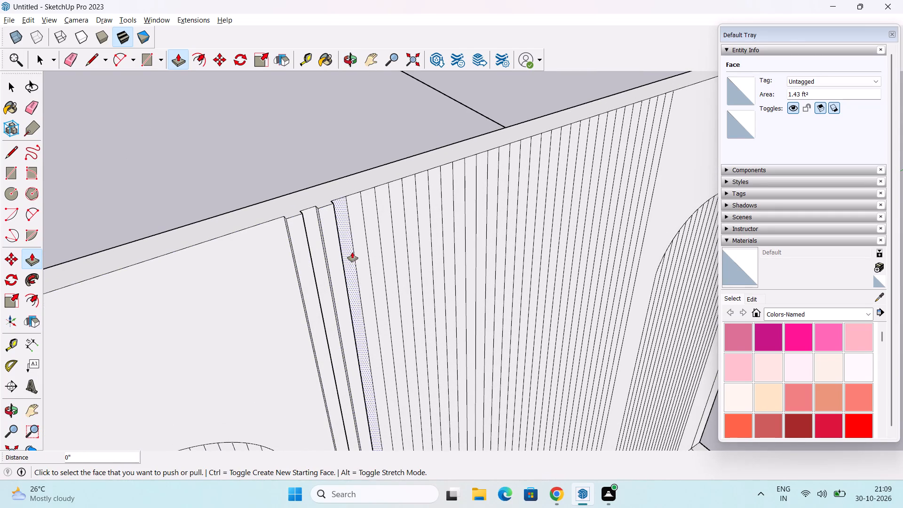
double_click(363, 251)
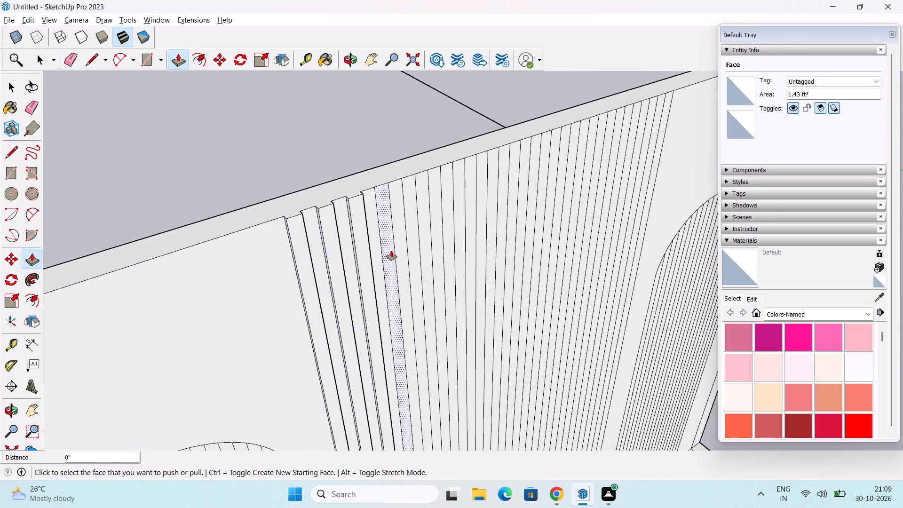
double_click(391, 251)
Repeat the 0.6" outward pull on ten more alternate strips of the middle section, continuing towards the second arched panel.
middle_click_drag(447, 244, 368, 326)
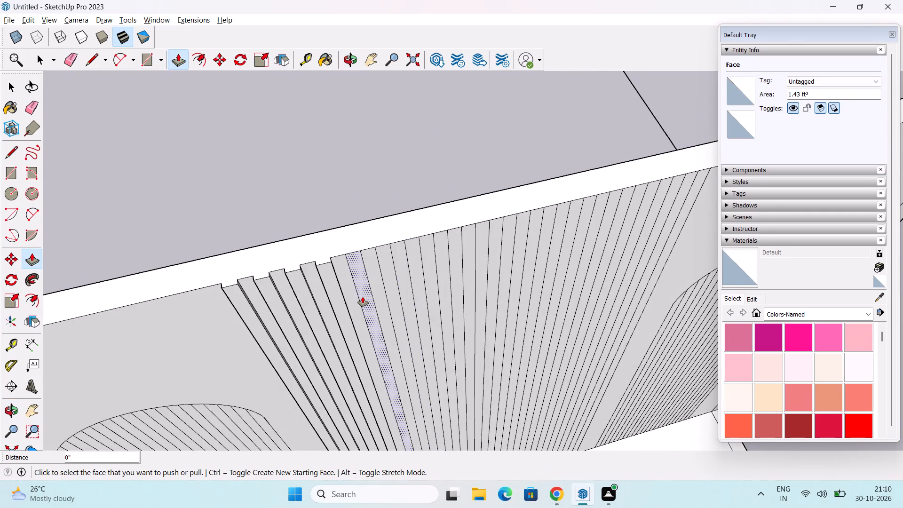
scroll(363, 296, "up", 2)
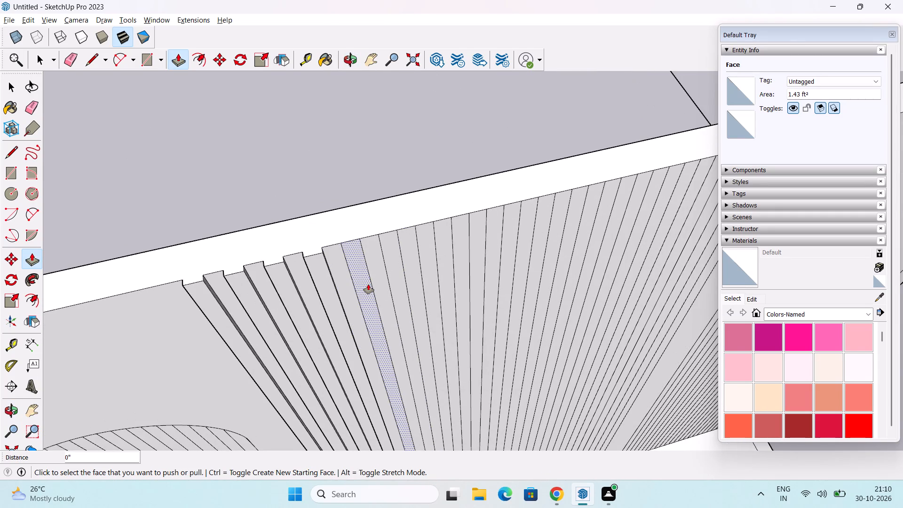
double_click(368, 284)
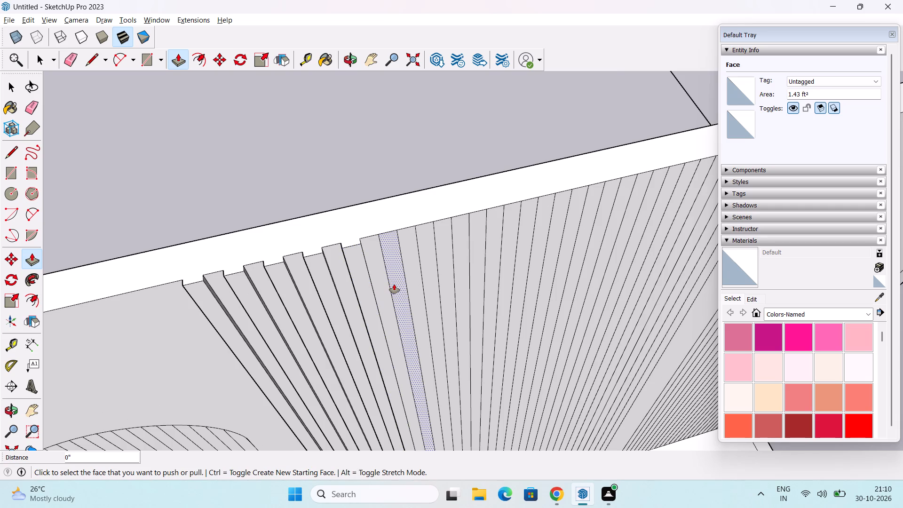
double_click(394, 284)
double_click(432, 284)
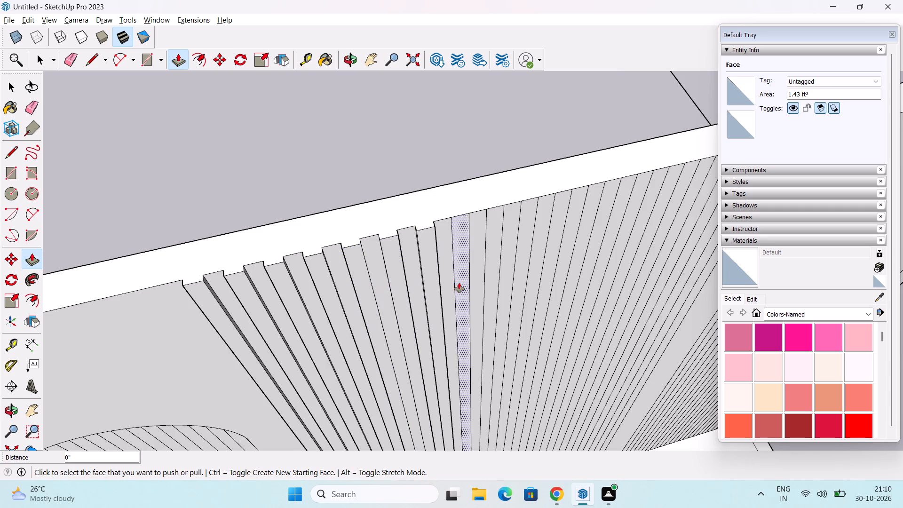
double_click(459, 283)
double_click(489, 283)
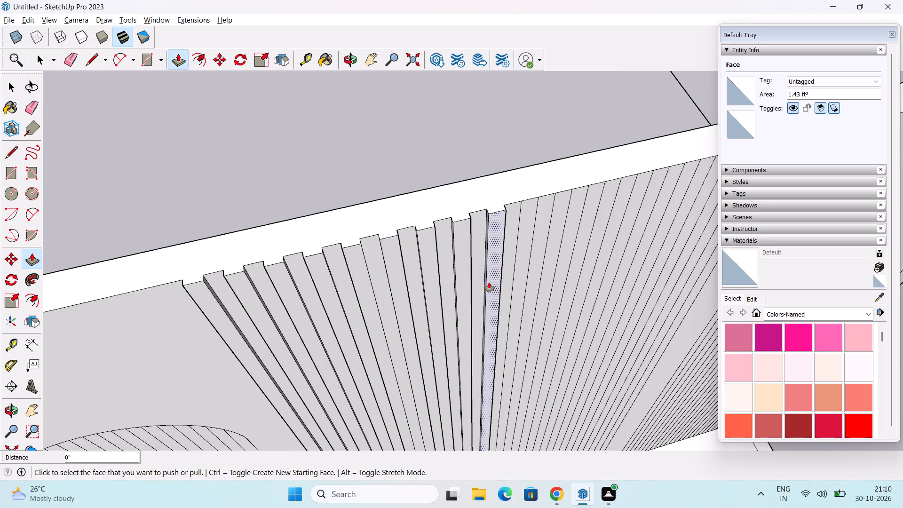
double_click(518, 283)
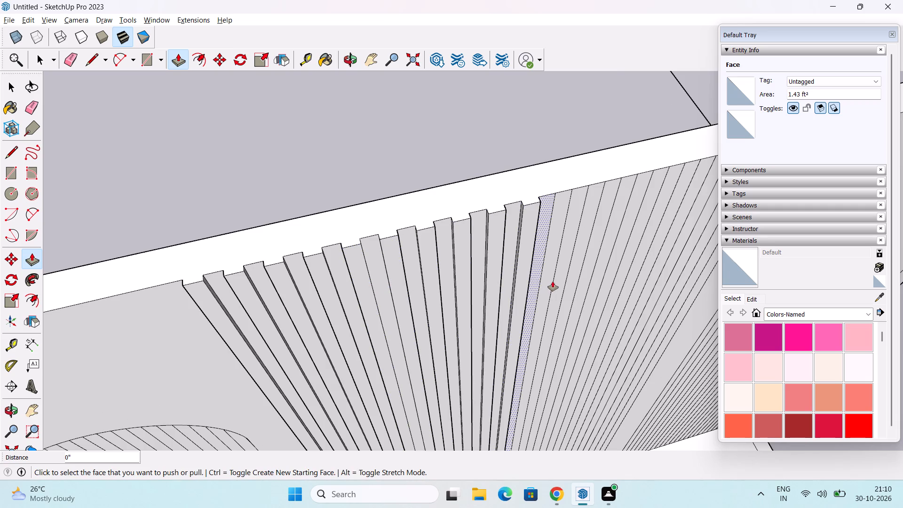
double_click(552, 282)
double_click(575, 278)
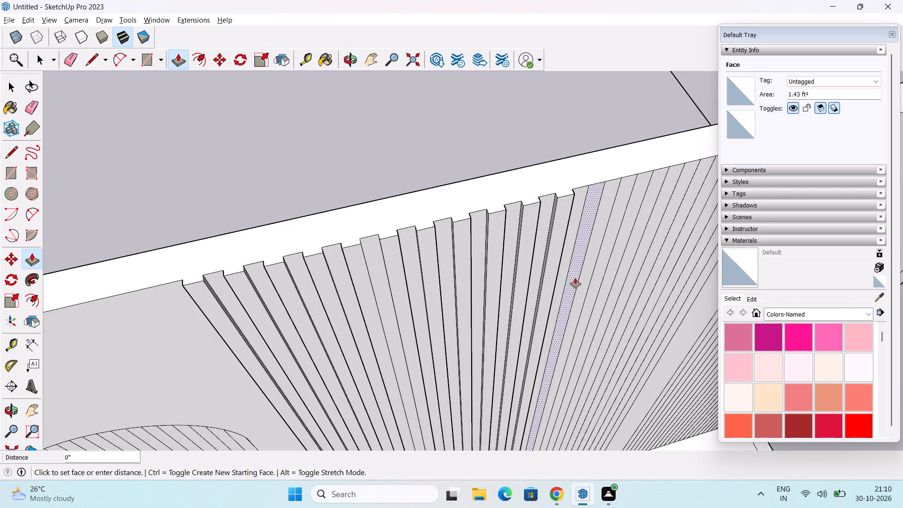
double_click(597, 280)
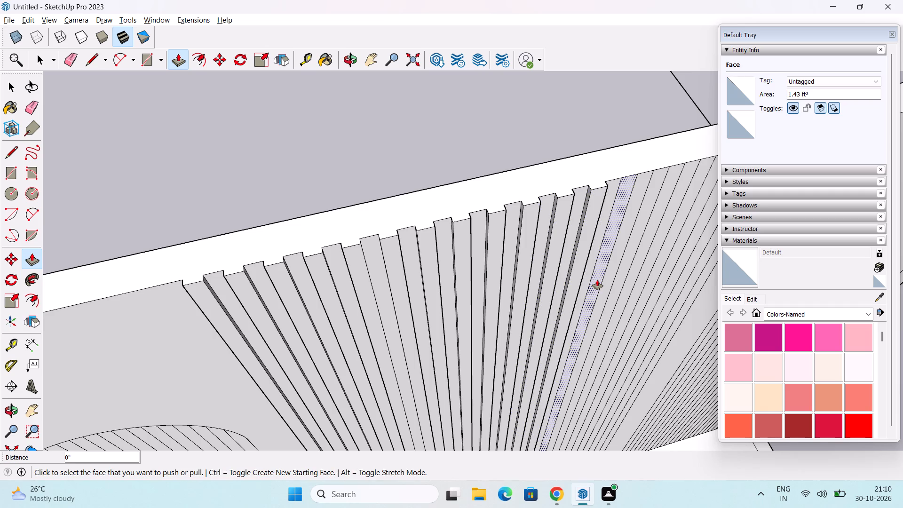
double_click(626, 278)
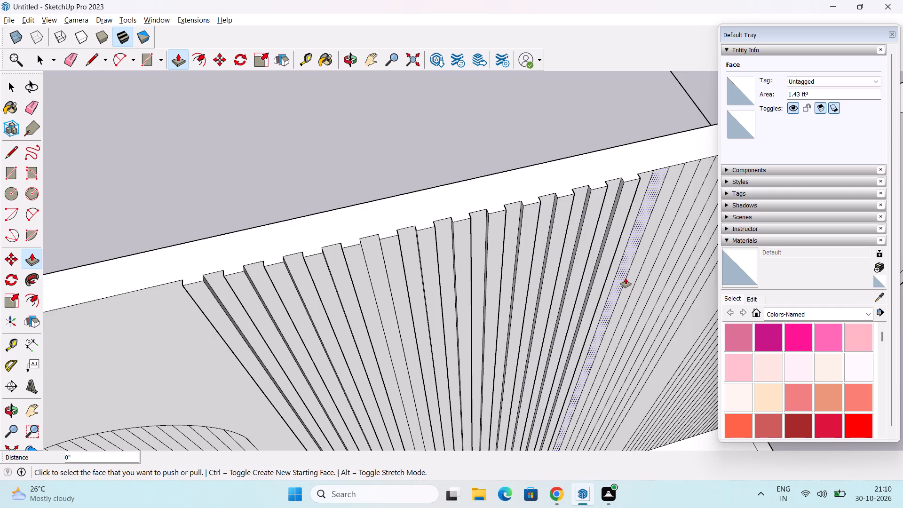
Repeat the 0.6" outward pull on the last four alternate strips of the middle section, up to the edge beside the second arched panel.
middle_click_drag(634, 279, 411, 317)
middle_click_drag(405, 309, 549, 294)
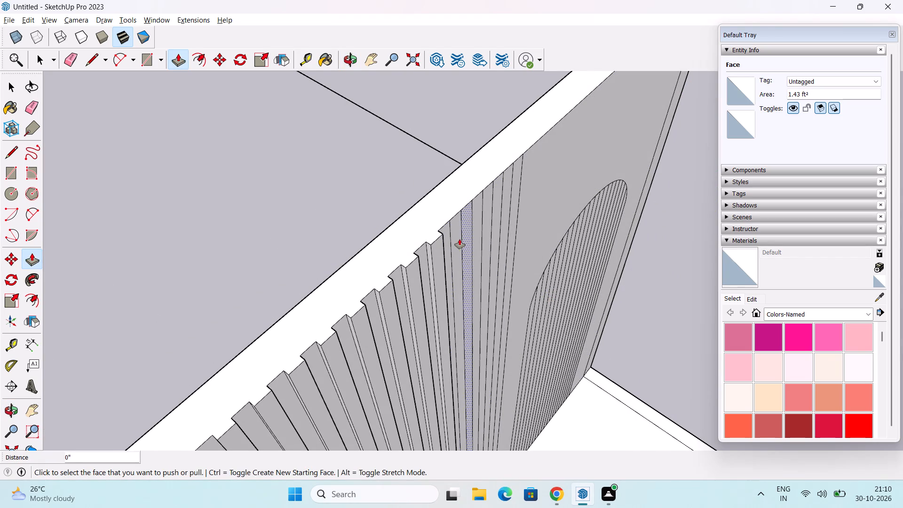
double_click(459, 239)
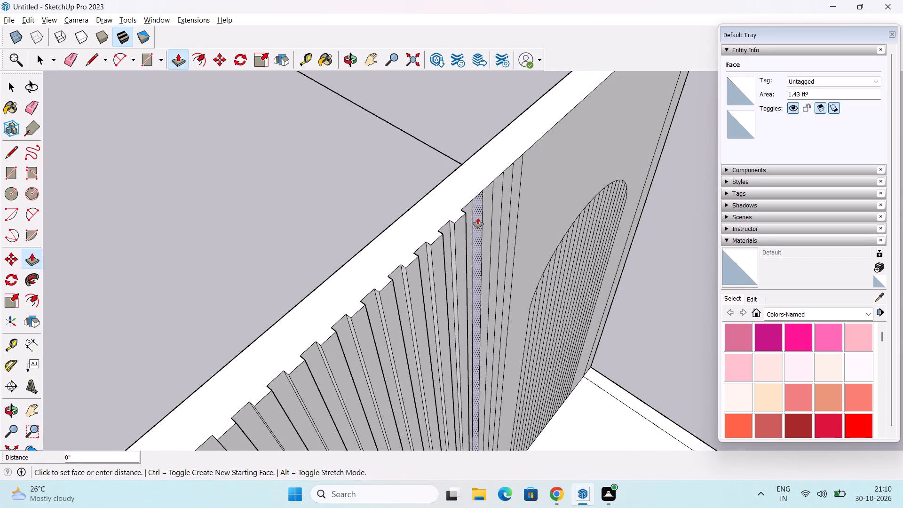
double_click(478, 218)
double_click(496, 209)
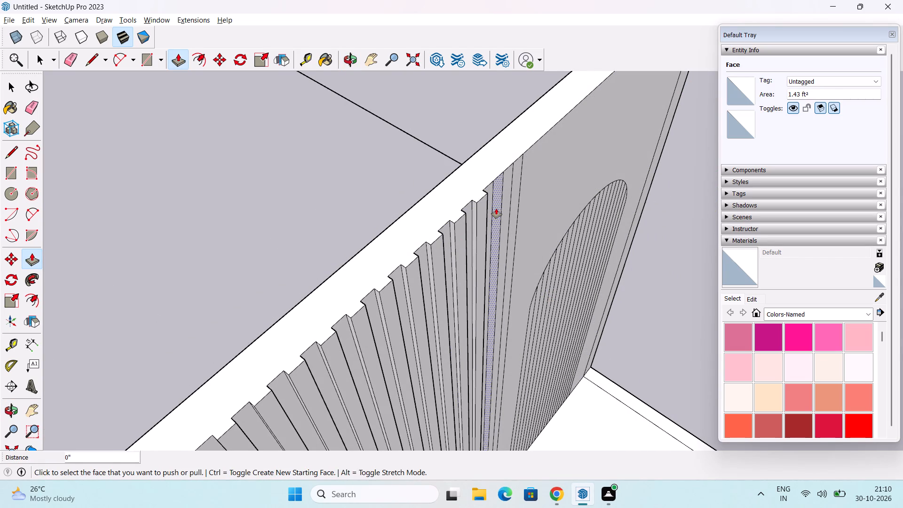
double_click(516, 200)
Examine the raised alternate strips and the two arched panels across the whole wall from several angles and distances.
scroll(518, 212, "down", 3)
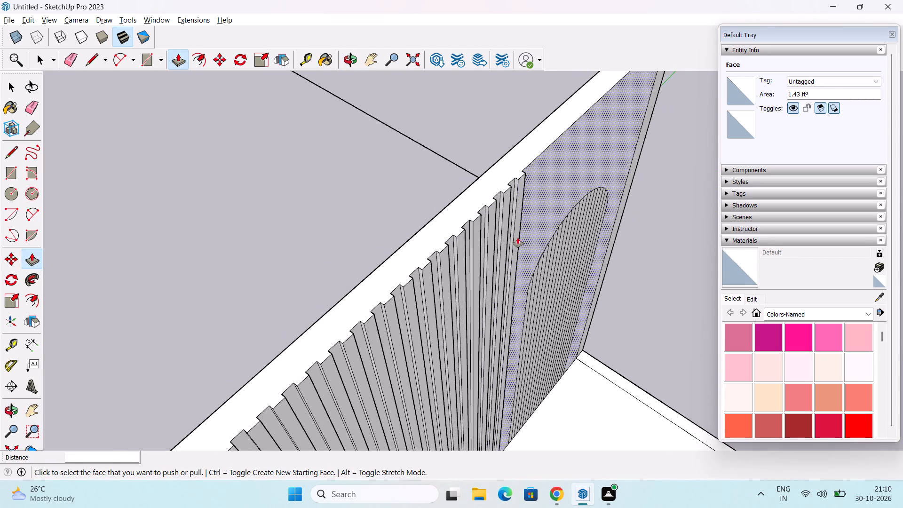
scroll(518, 238, "down", 3)
middle_click_drag(501, 313, 446, 212)
scroll(443, 206, "down", 6)
middle_click_drag(427, 272, 256, 242)
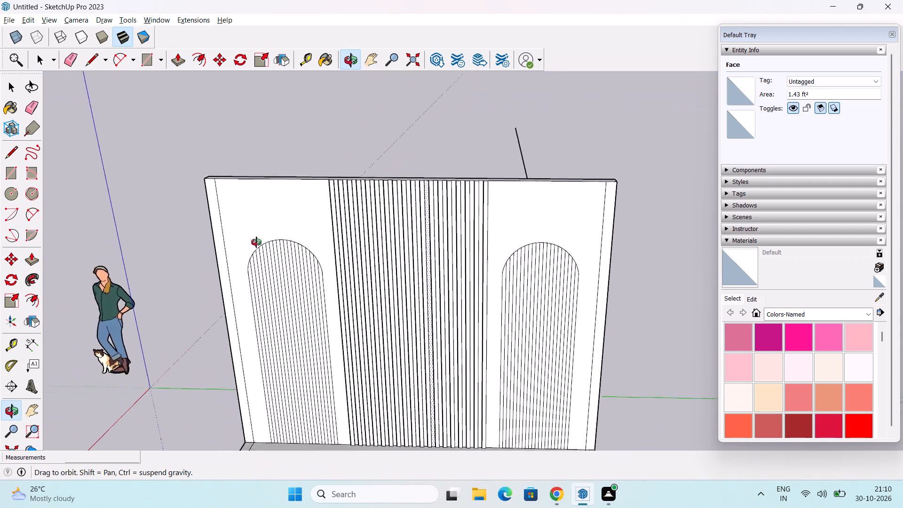
middle_click_drag(256, 242, 599, 337)
scroll(553, 357, "up", 3)
middle_click_drag(477, 383, 288, 307)
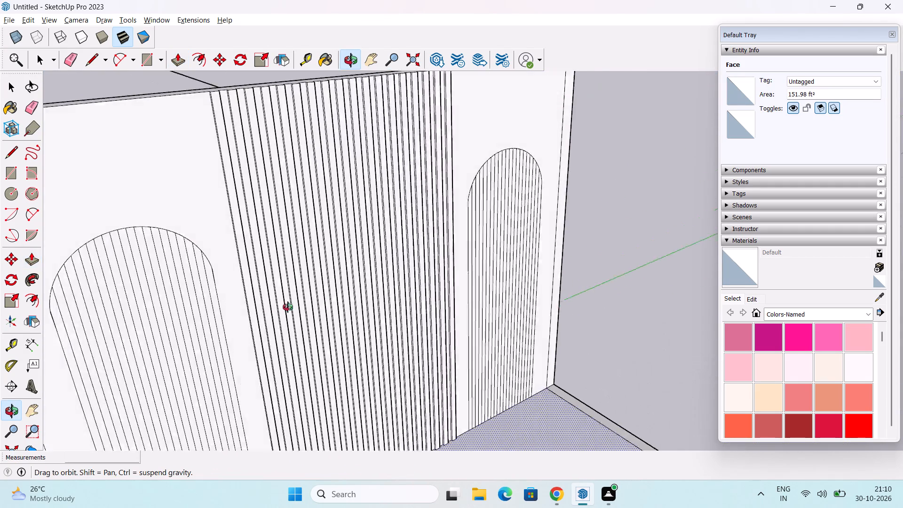
middle_click_drag(288, 307, 228, 340)
scroll(236, 314, "down", 4)
middle_click_drag(253, 320, 210, 262)
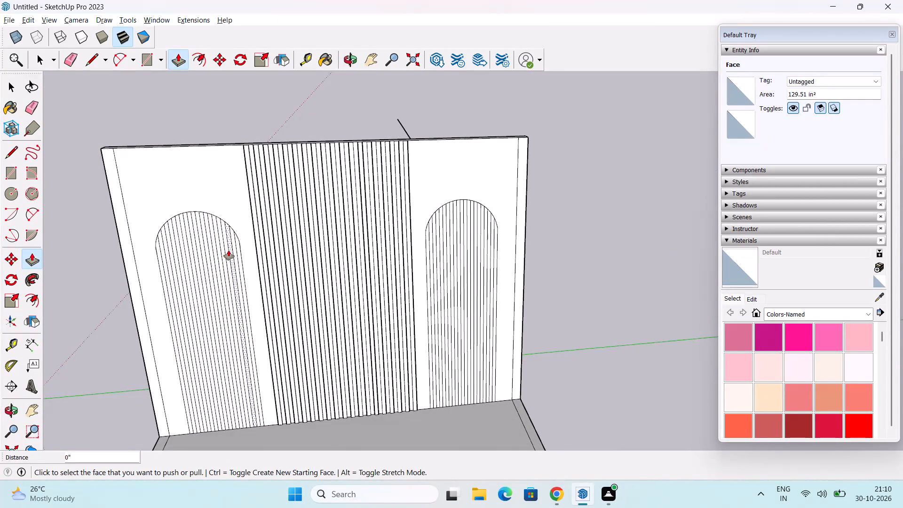
scroll(230, 249, "down", 2)
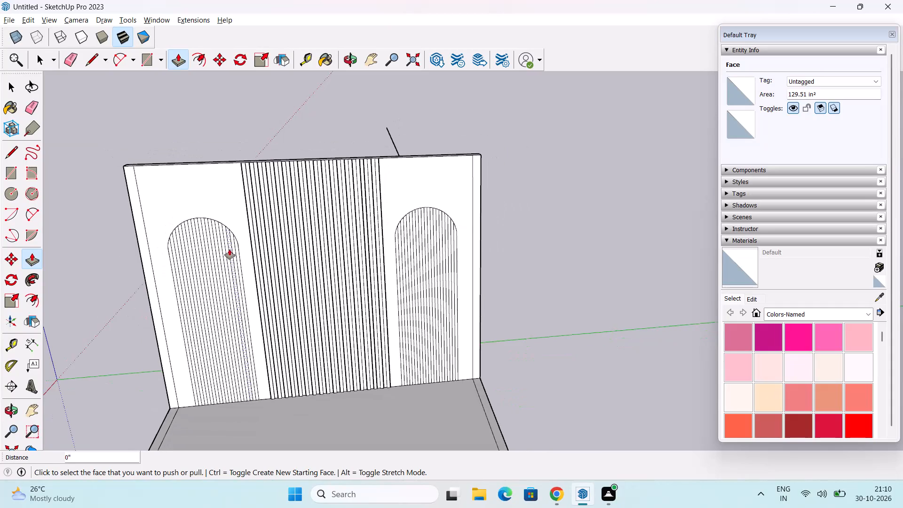
middle_click_drag(229, 253, 356, 315)
scroll(286, 289, "up", 3)
middle_click_drag(300, 267, 241, 388)
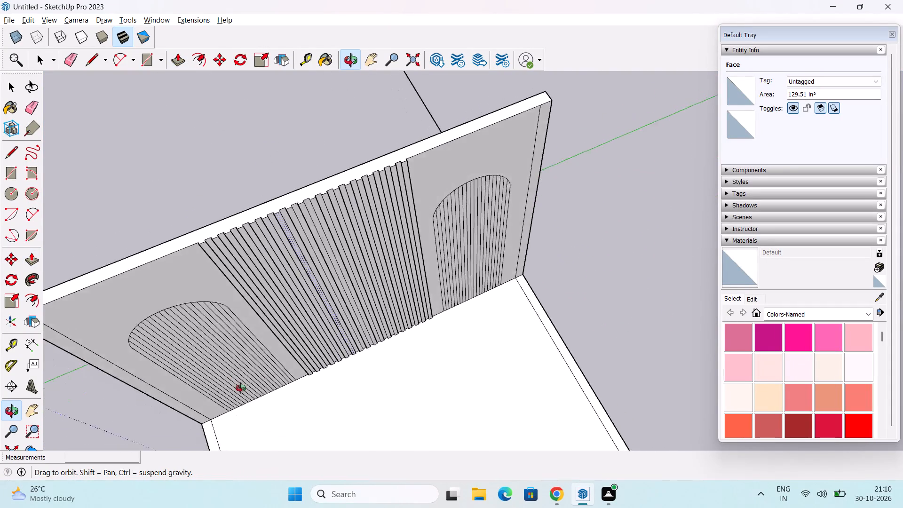
middle_click_drag(241, 388, 292, 378)
scroll(300, 324, "up", 5)
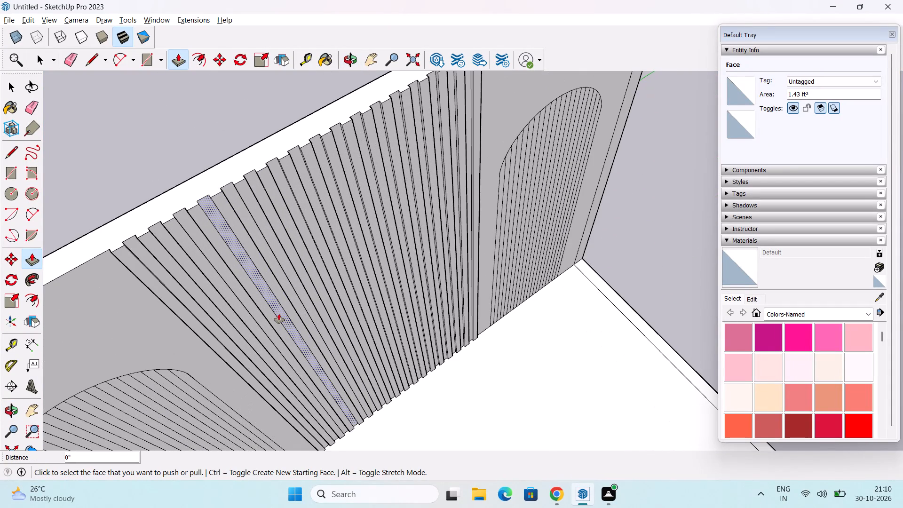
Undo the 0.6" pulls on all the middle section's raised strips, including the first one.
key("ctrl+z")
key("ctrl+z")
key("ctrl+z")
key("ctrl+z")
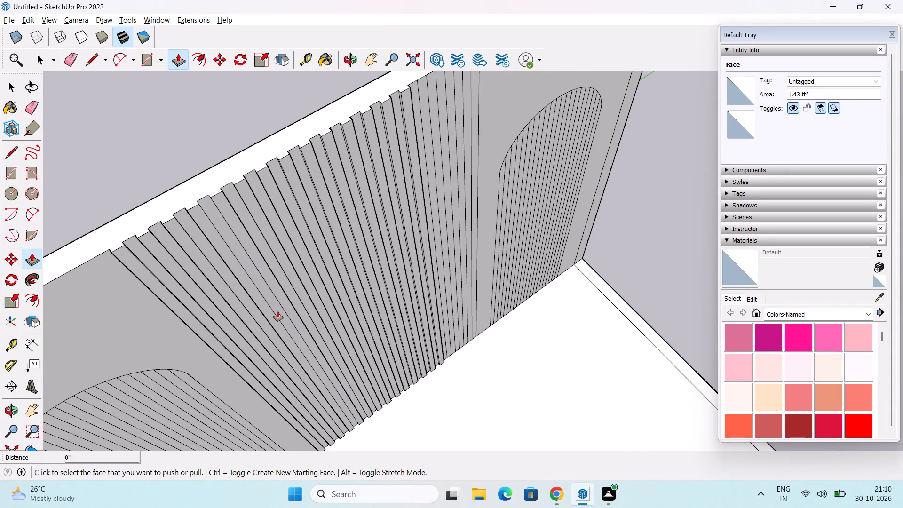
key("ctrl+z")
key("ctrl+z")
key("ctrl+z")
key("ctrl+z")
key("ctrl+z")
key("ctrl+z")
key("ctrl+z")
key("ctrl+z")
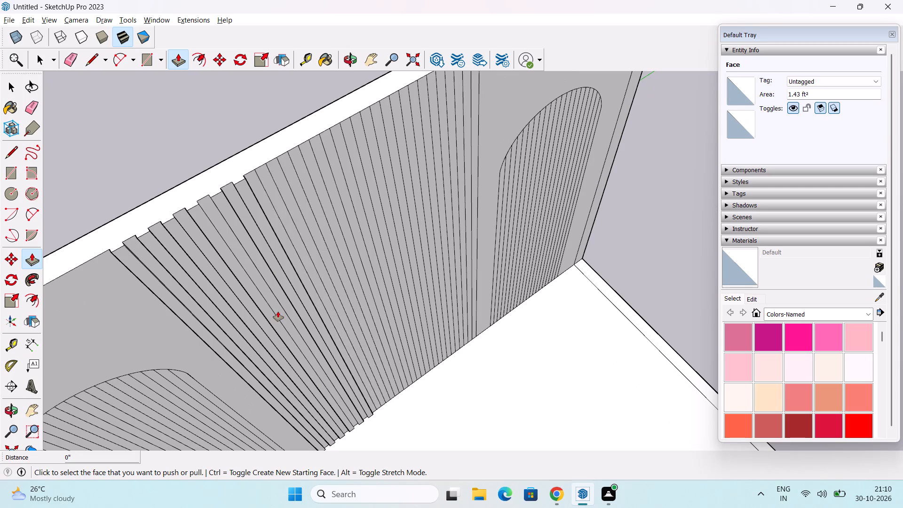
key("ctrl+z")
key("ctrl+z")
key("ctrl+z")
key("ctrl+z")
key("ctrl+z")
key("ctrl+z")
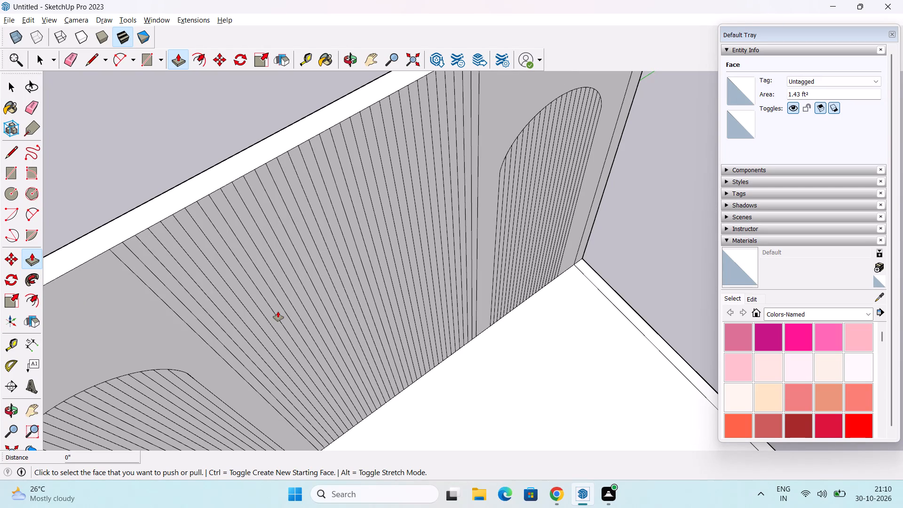
Pull the middle section's first strip, nearest the first arched panel, 1" out from the wall.
left_click(162, 293)
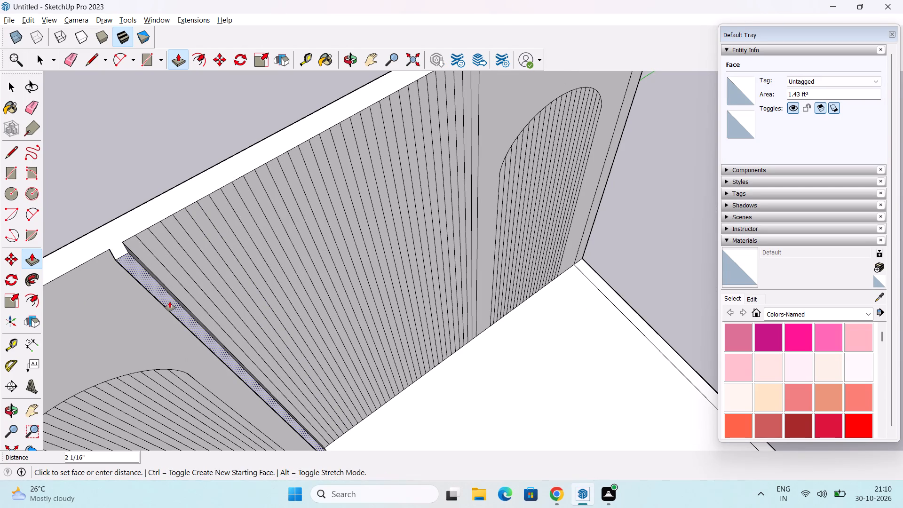
key("1")
key("Return")
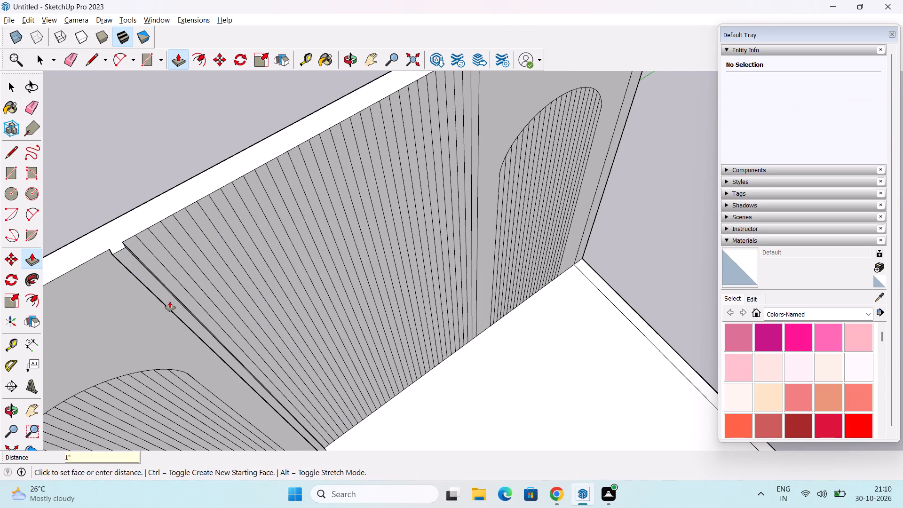
Repeat the 1" outward pull on the next eight alternate strips of the middle section, moving away from the first arched panel.
scroll(190, 246, "up", 2)
double_click(152, 250)
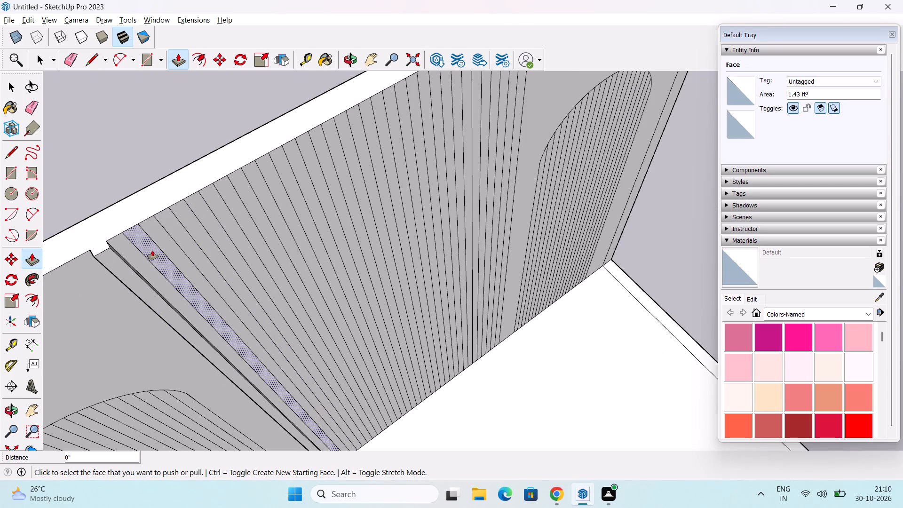
double_click(178, 233)
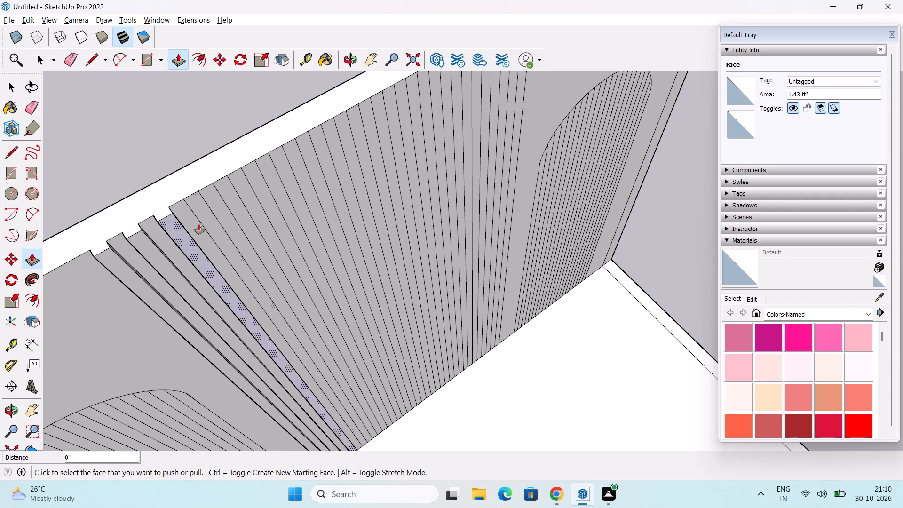
double_click(206, 221)
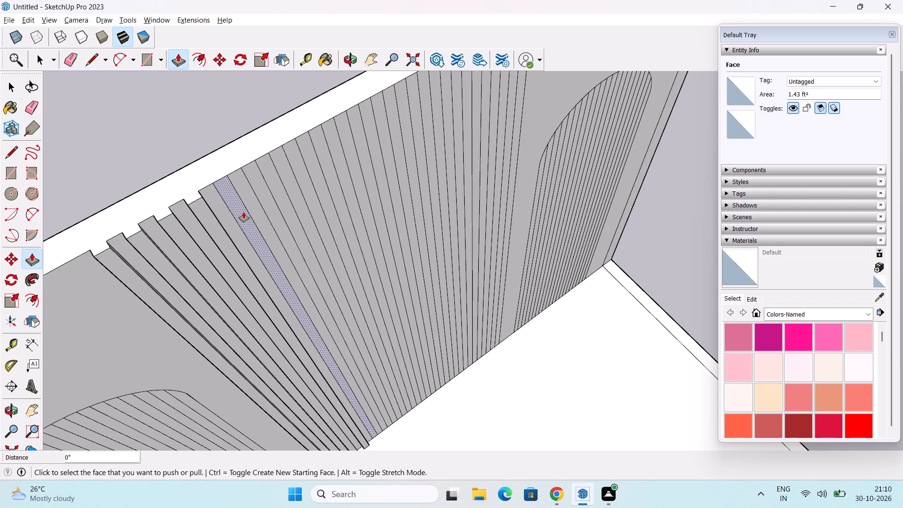
double_click(244, 212)
double_click(274, 203)
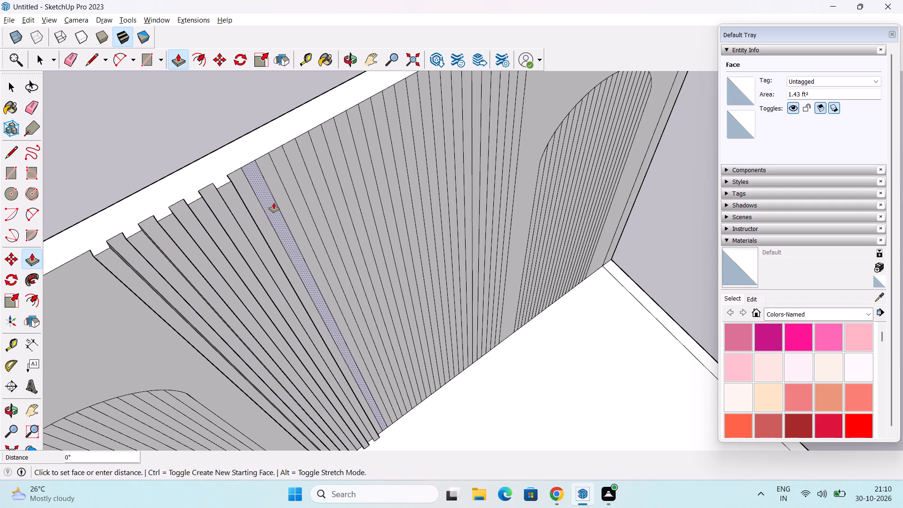
left_click(301, 200)
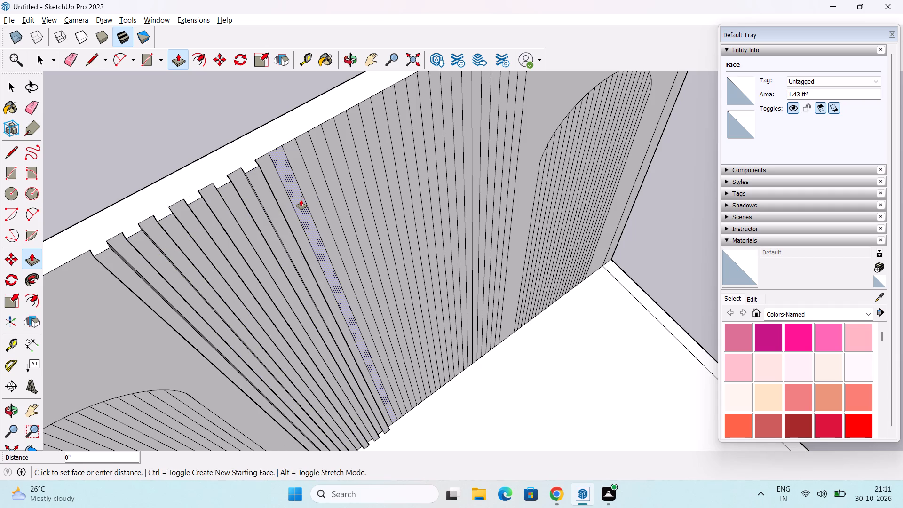
left_click(301, 200)
double_click(325, 192)
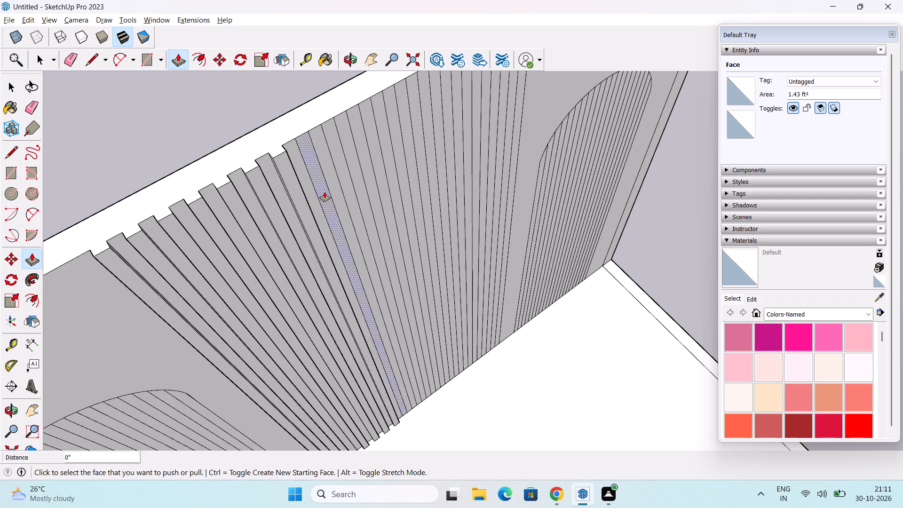
double_click(349, 185)
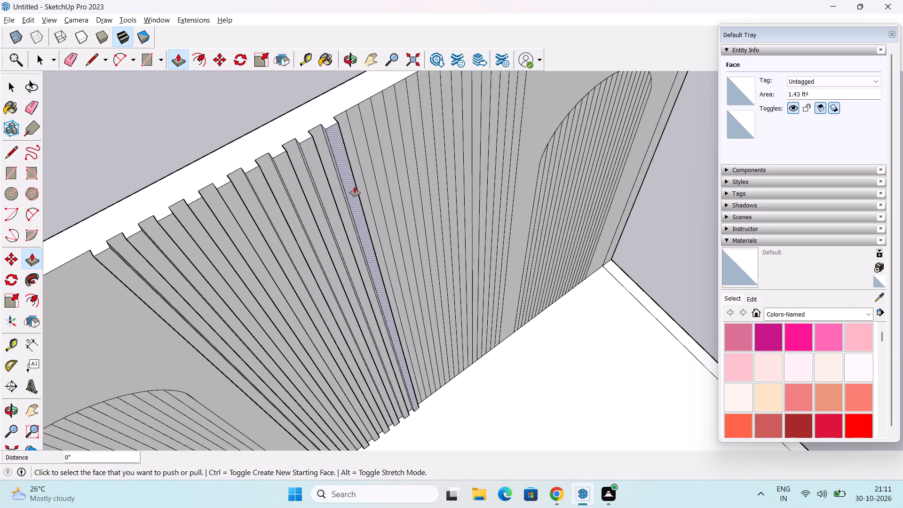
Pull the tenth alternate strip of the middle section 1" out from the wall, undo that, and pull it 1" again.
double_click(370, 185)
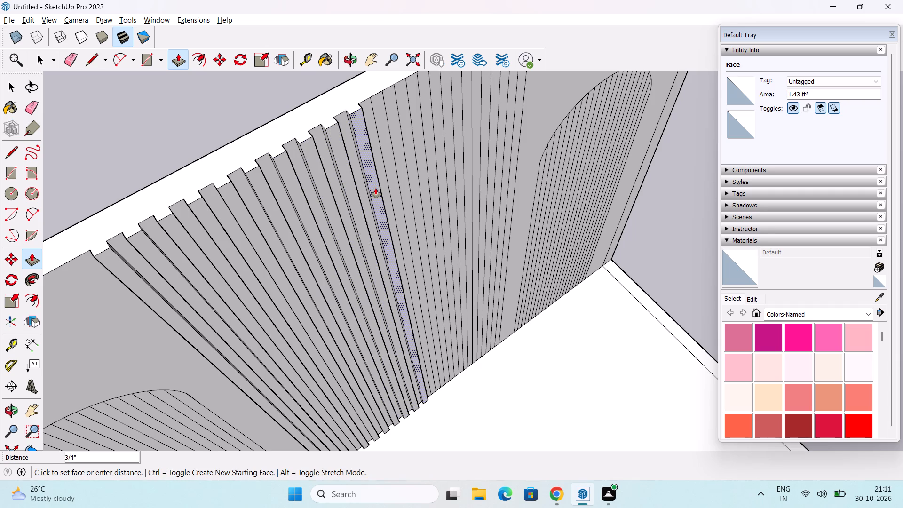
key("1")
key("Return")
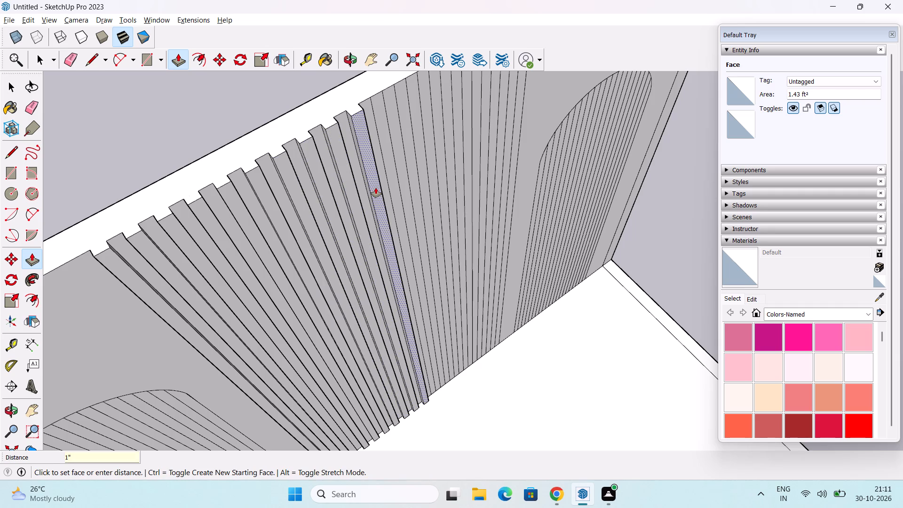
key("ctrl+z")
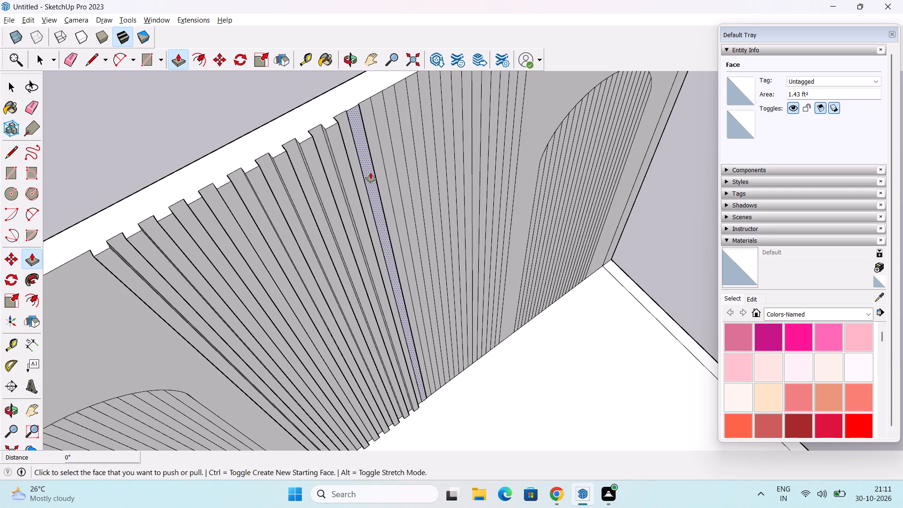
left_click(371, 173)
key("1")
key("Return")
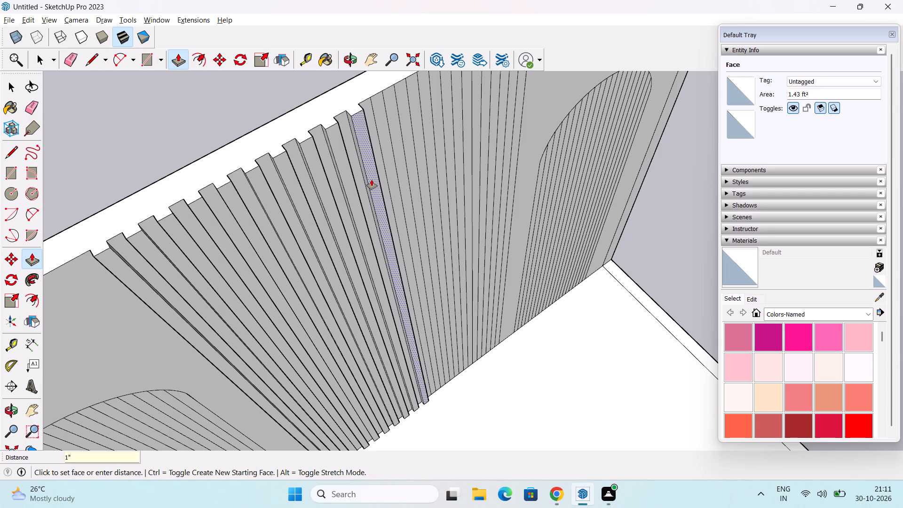
Measure how far the last two raised strips of the middle section project from the wall, using temporary dimensions at the wall top.
middle_click_drag(407, 210, 509, 274)
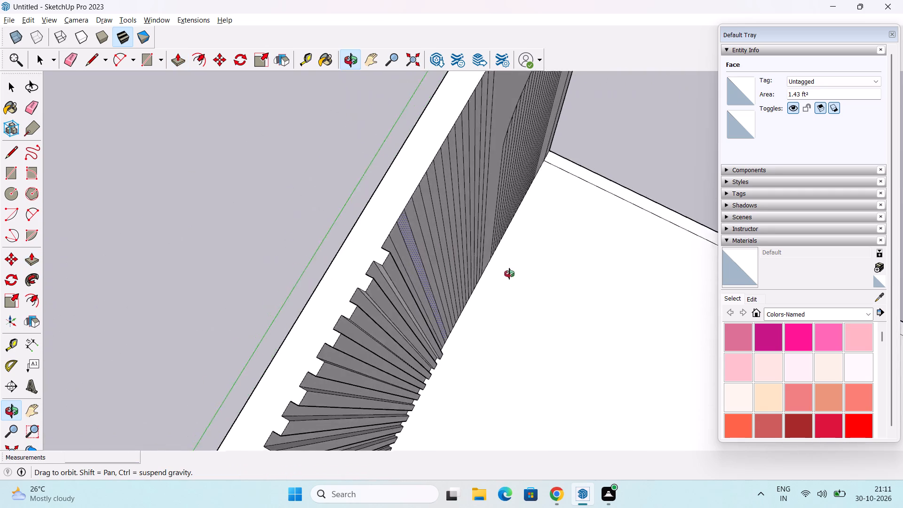
middle_click_drag(509, 274, 669, 287)
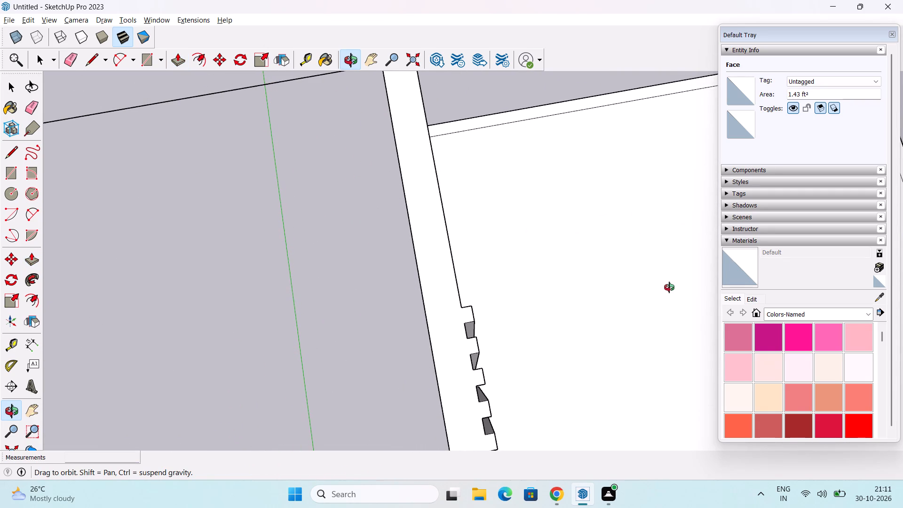
middle_click_drag(669, 287, 635, 270)
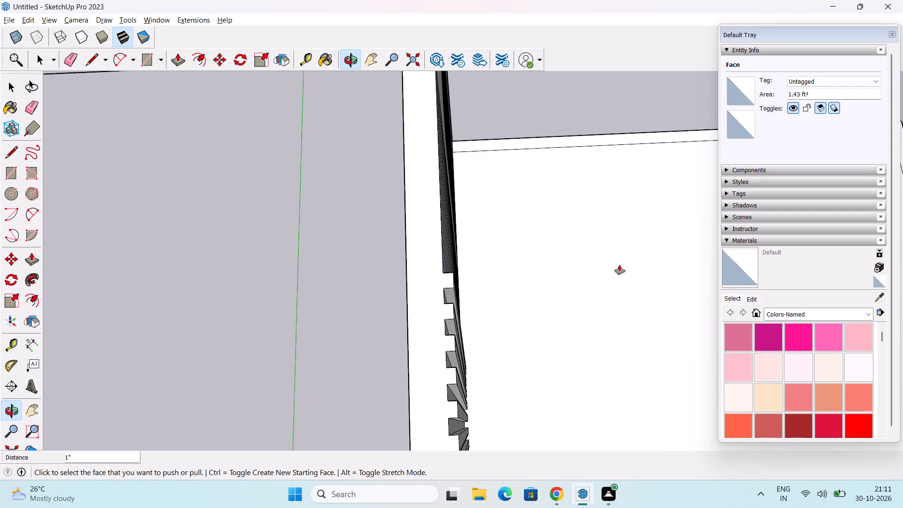
key("space")
left_click(24, 350)
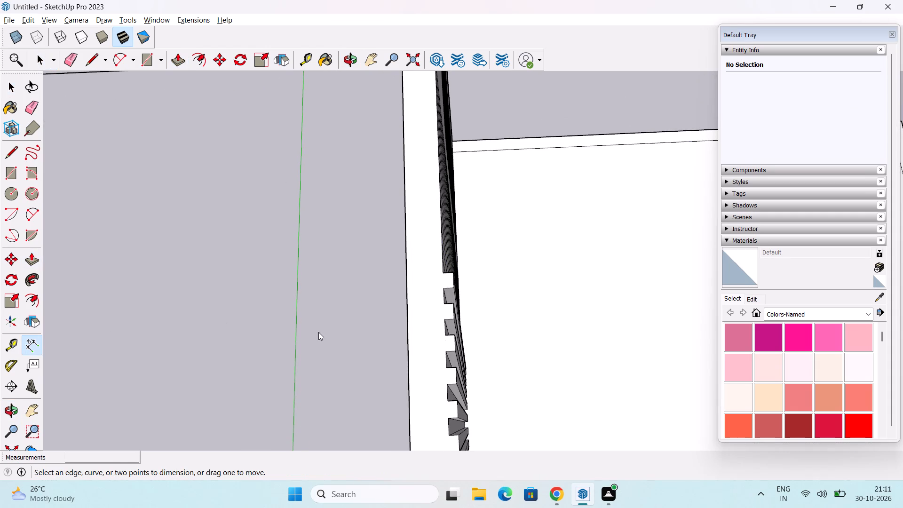
scroll(397, 351, "up", 3)
left_click(510, 281)
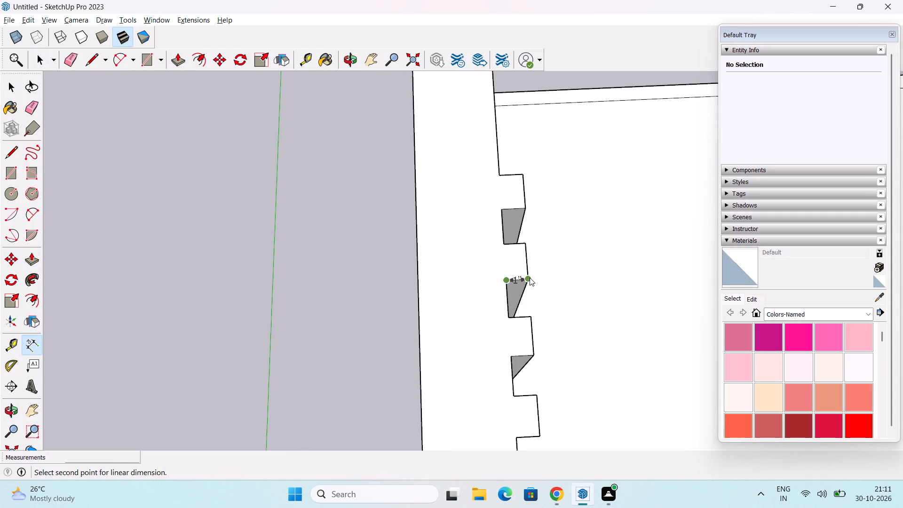
left_click(530, 278)
key("Escape")
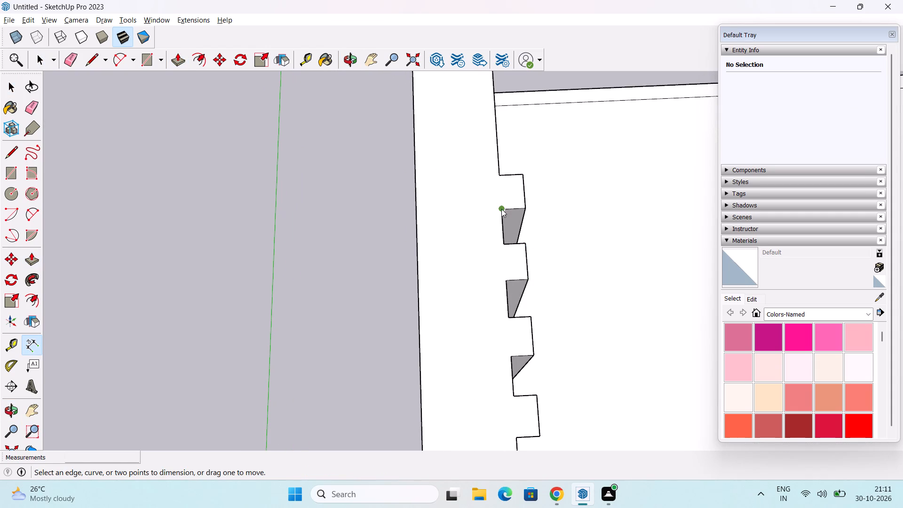
left_click(501, 208)
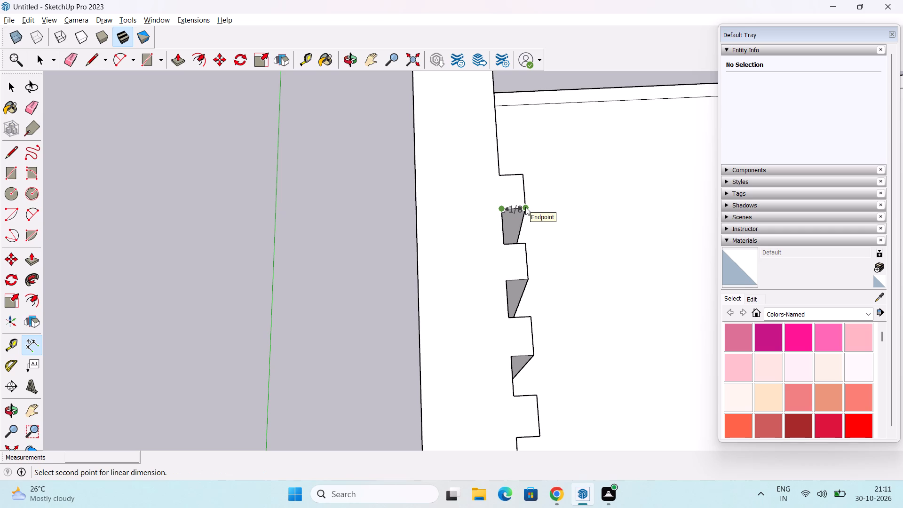
left_click(525, 207)
scroll(522, 169, "up", 3)
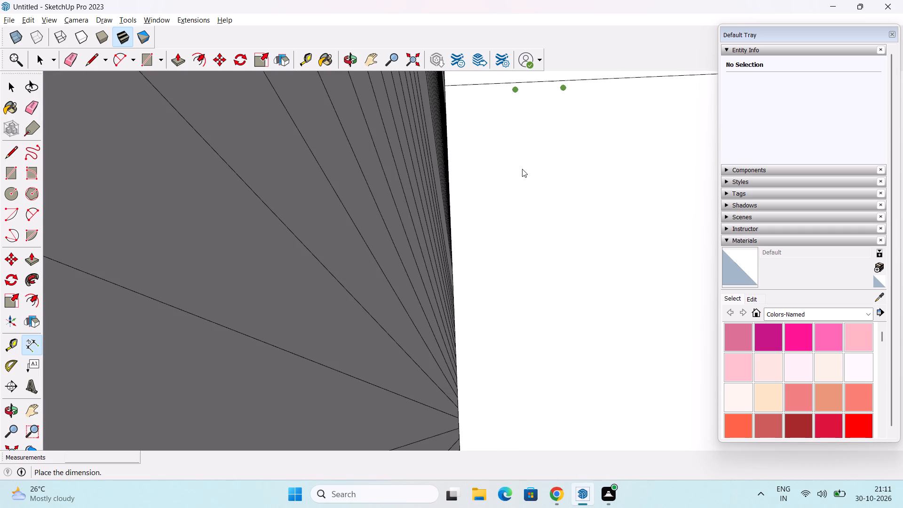
scroll(522, 171, "down", 6)
key("Escape")
middle_click(536, 218)
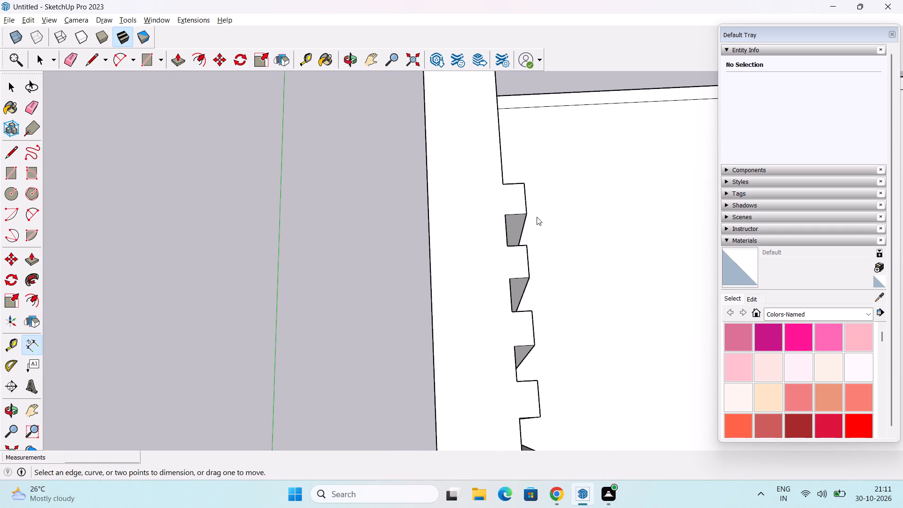
key("space")
middle_click_drag(540, 237, 492, 250)
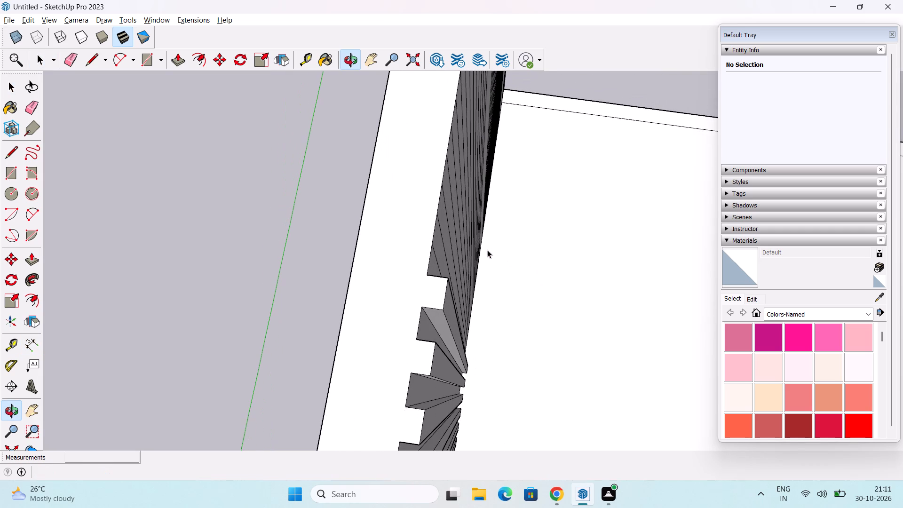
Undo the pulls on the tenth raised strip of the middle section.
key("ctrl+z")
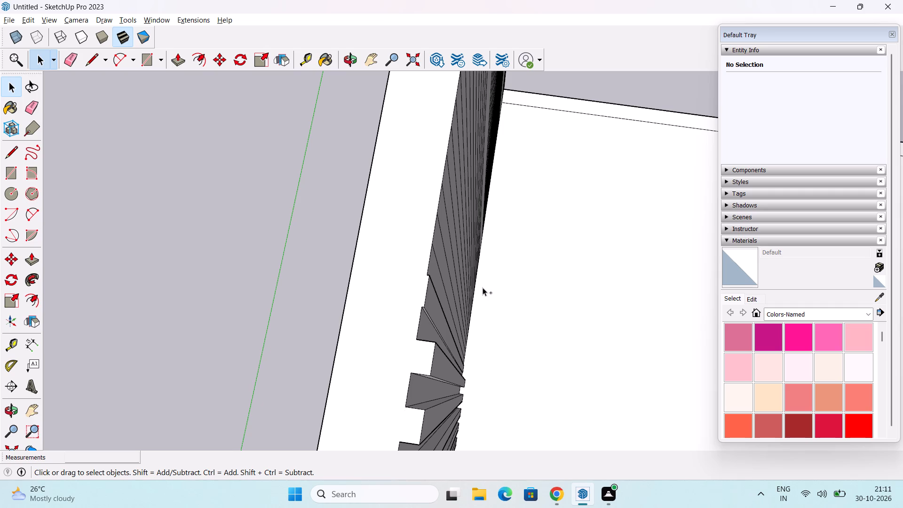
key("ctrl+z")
Pull the tenth alternate strip of the middle section 1" out from the wall with Push/Pull.
middle_click_drag(484, 291, 389, 274)
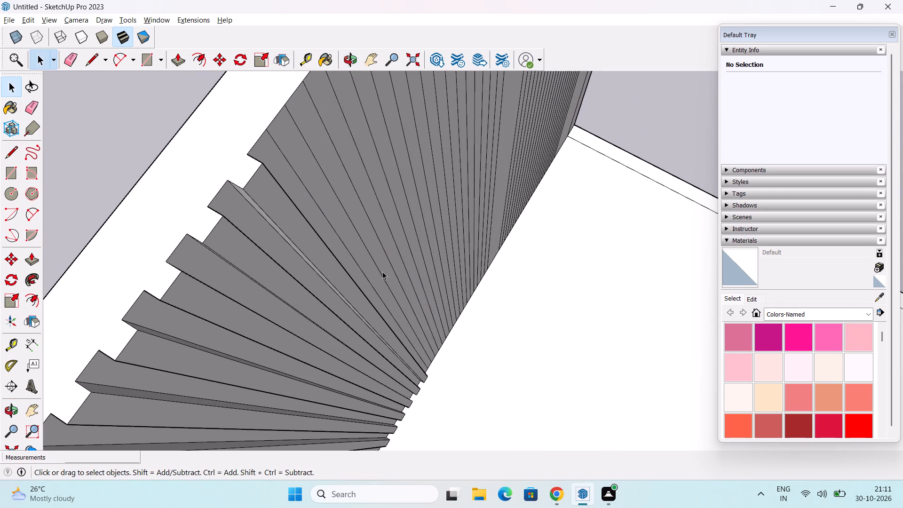
scroll(382, 271, "down", 7)
middle_click_drag(397, 286, 224, 254)
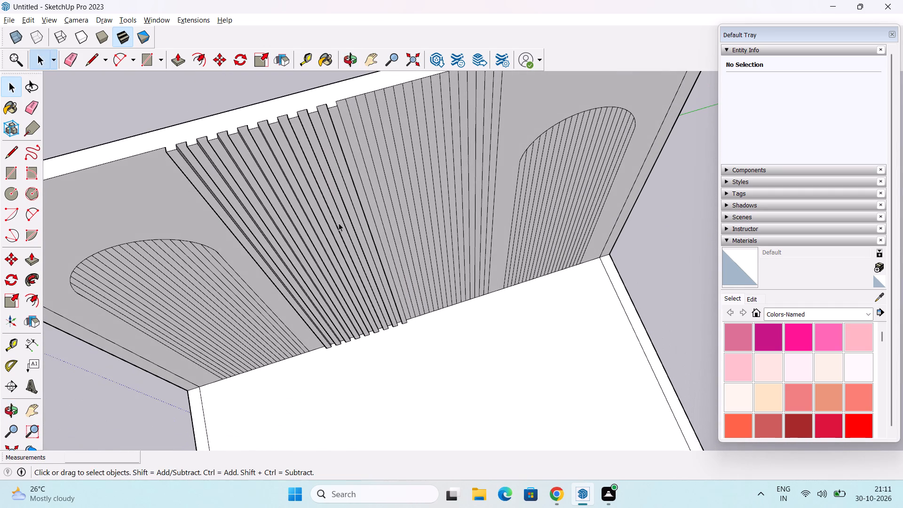
middle_click_drag(350, 222, 274, 310)
middle_click_drag(268, 314, 295, 283)
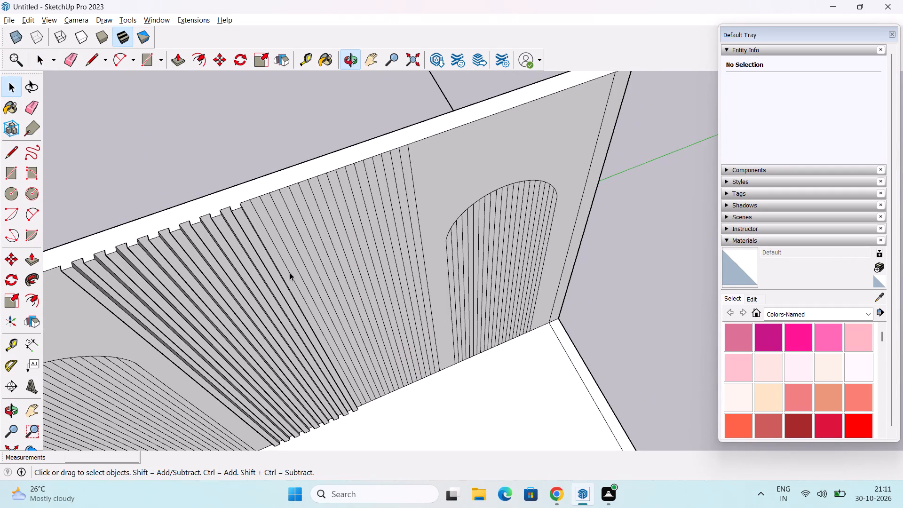
key("p")
middle_click_drag(280, 232, 293, 268)
scroll(287, 265, "up", 2)
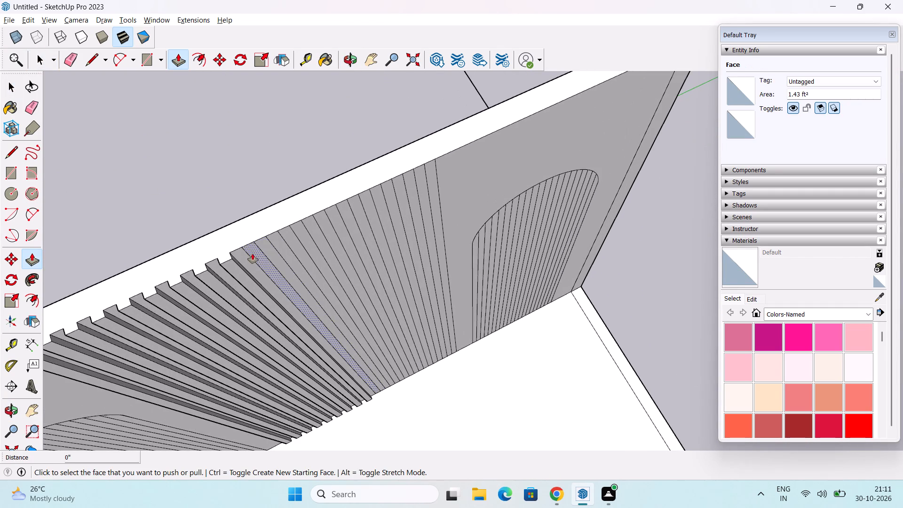
left_click(267, 260)
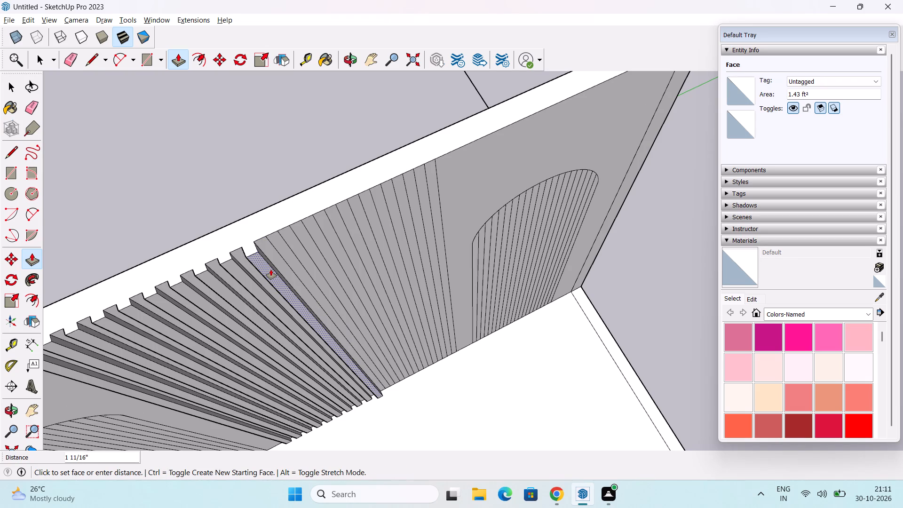
key("1")
key("Return")
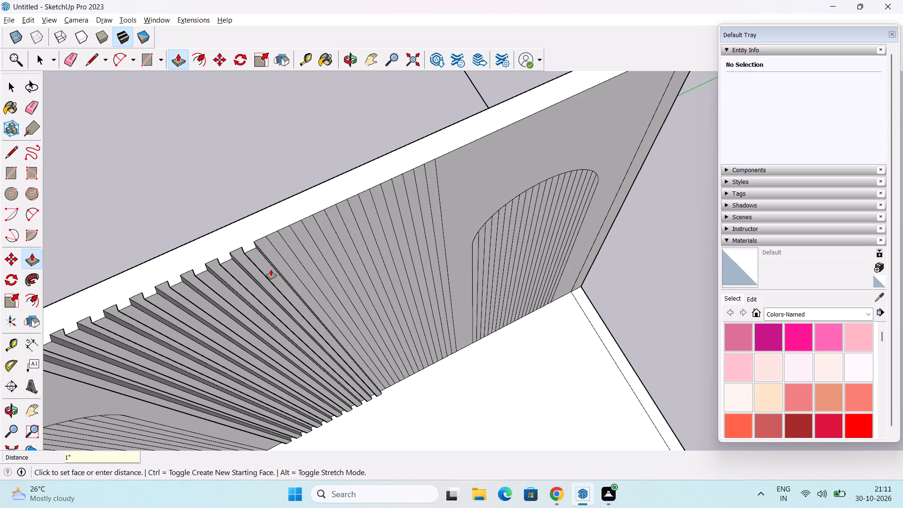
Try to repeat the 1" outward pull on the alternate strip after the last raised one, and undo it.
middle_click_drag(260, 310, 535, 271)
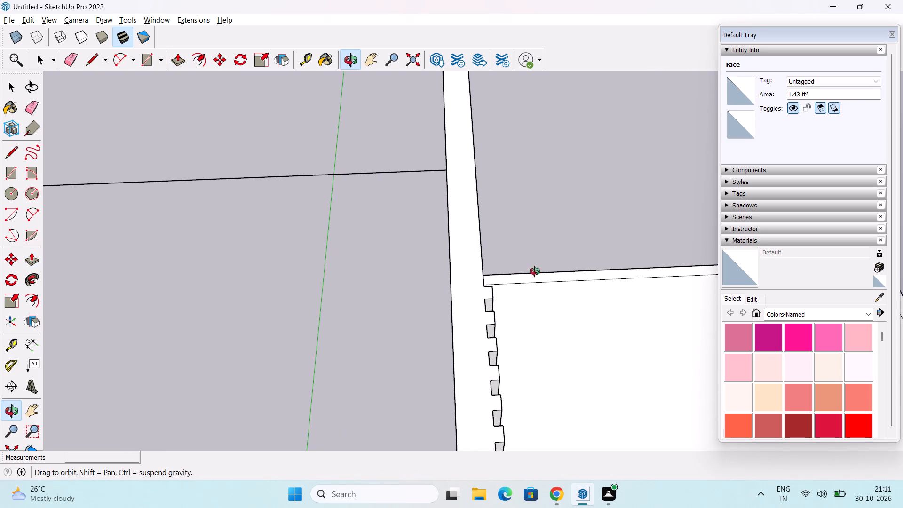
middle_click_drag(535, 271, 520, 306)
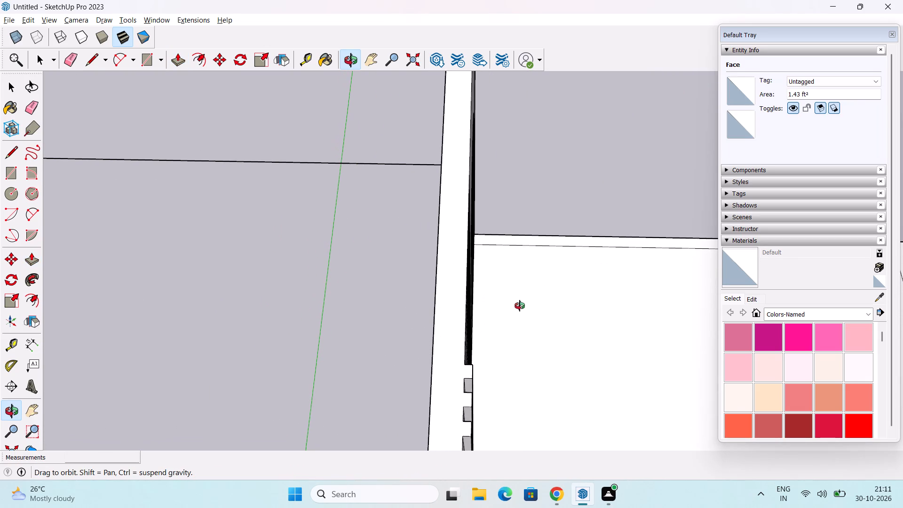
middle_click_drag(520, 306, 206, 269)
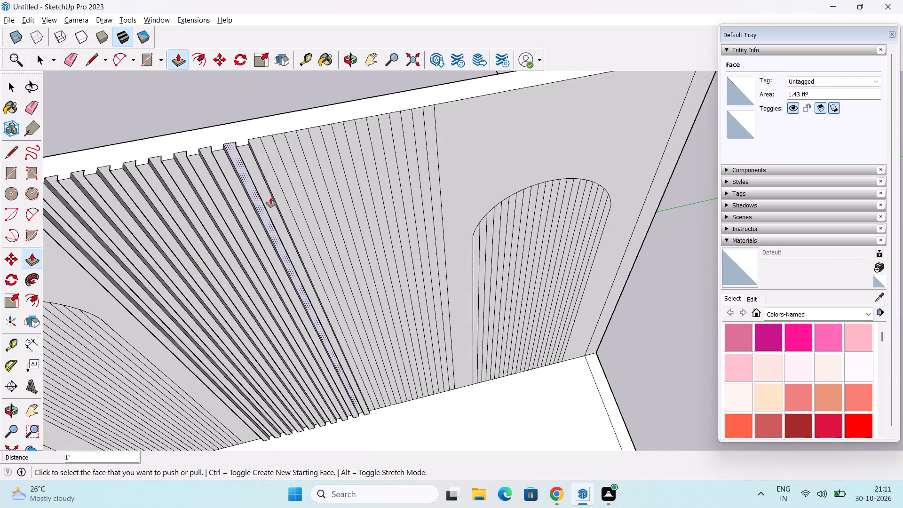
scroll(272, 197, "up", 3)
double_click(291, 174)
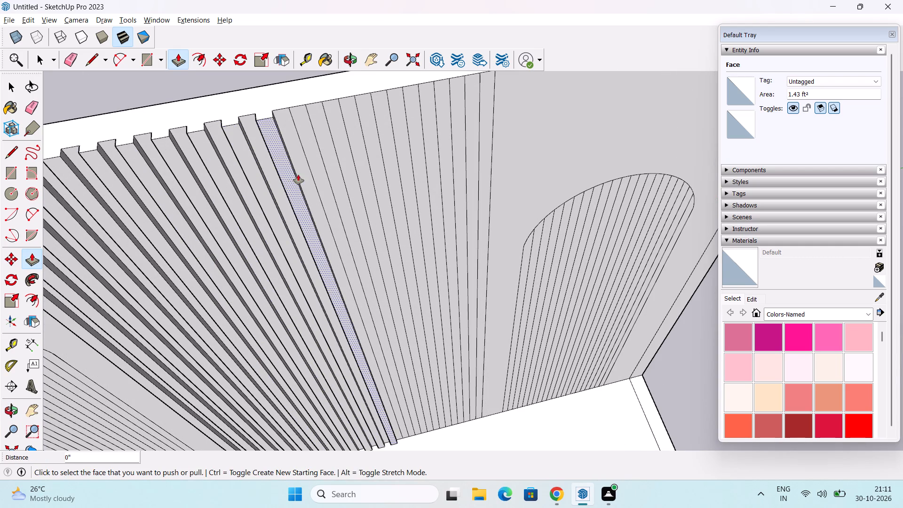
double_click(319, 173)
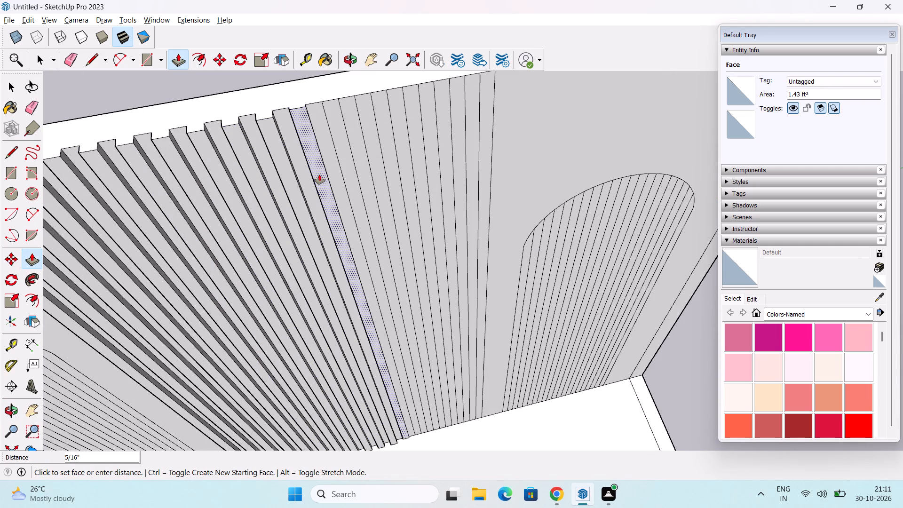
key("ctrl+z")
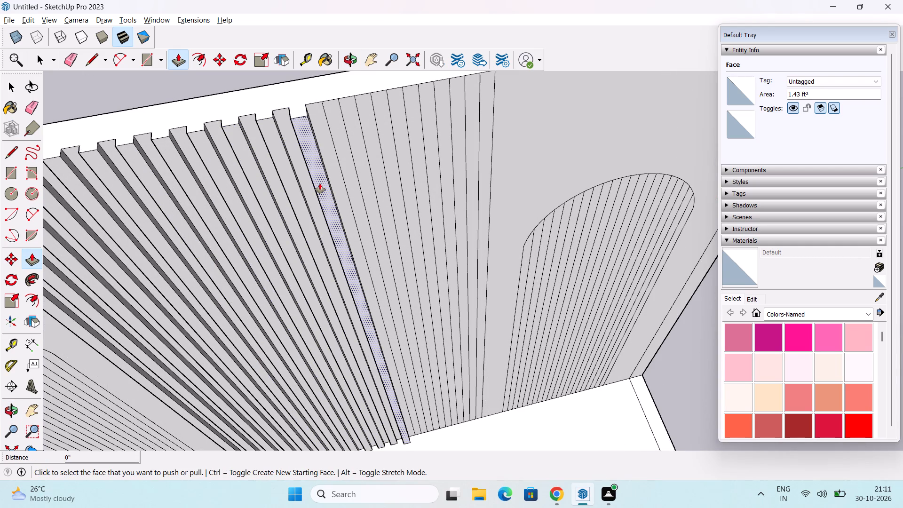
Pull four successive alternate strips of the middle section 1" out from the wall with Push/Pull.
left_click(290, 175)
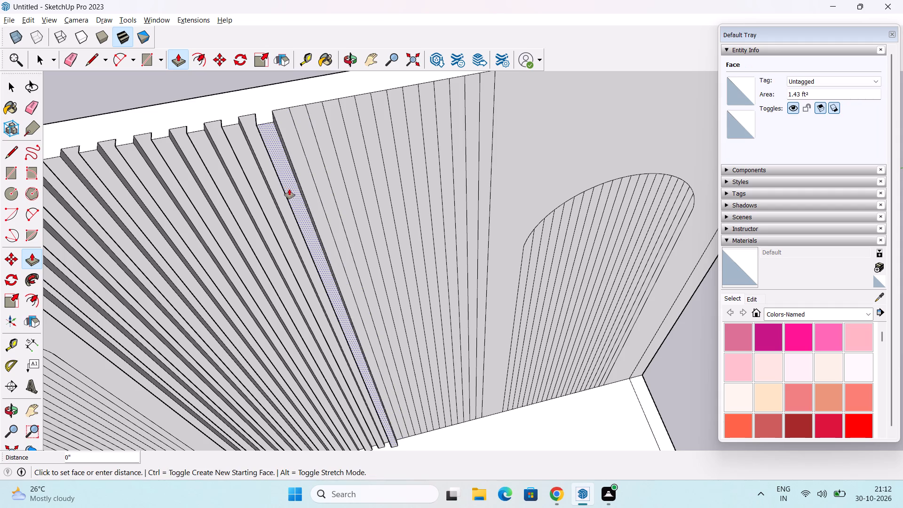
key("1")
key("Return")
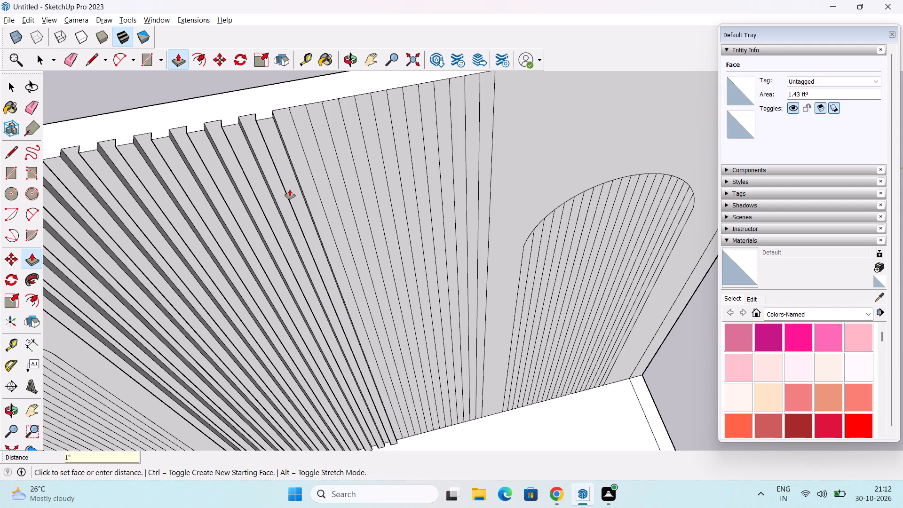
double_click(317, 163)
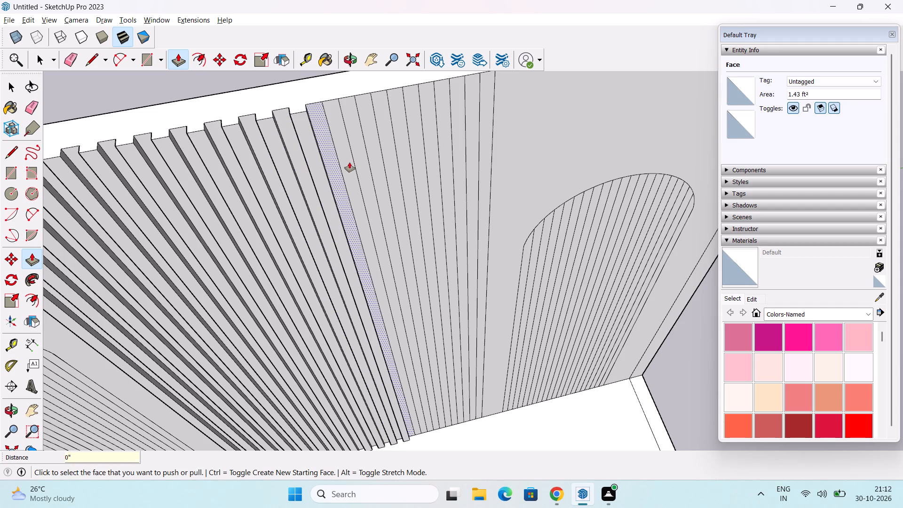
double_click(349, 161)
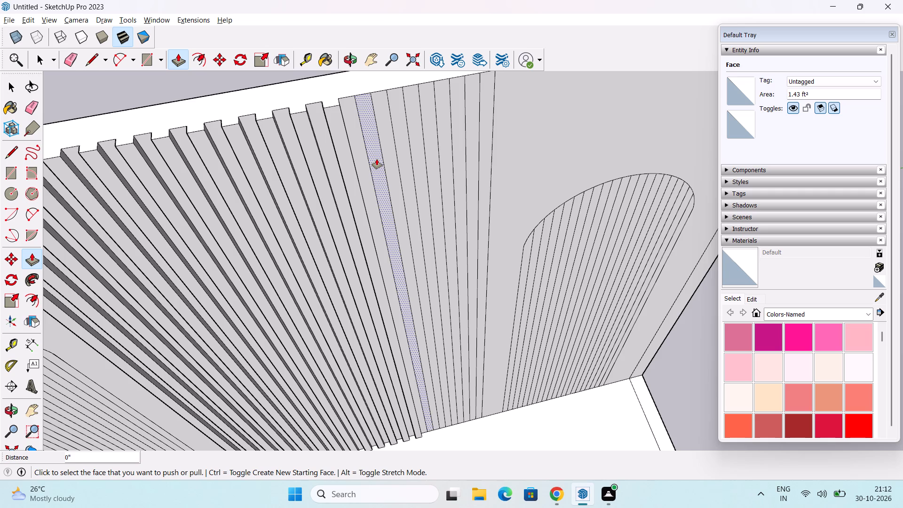
double_click(377, 159)
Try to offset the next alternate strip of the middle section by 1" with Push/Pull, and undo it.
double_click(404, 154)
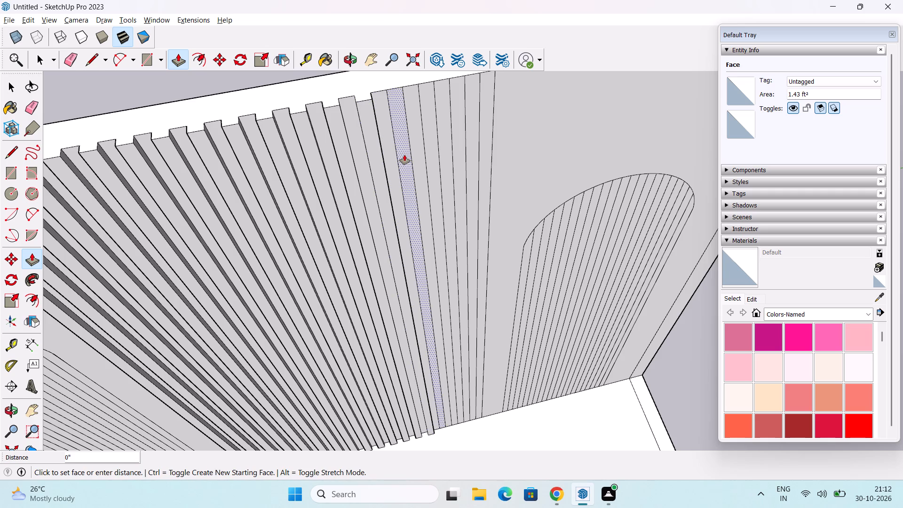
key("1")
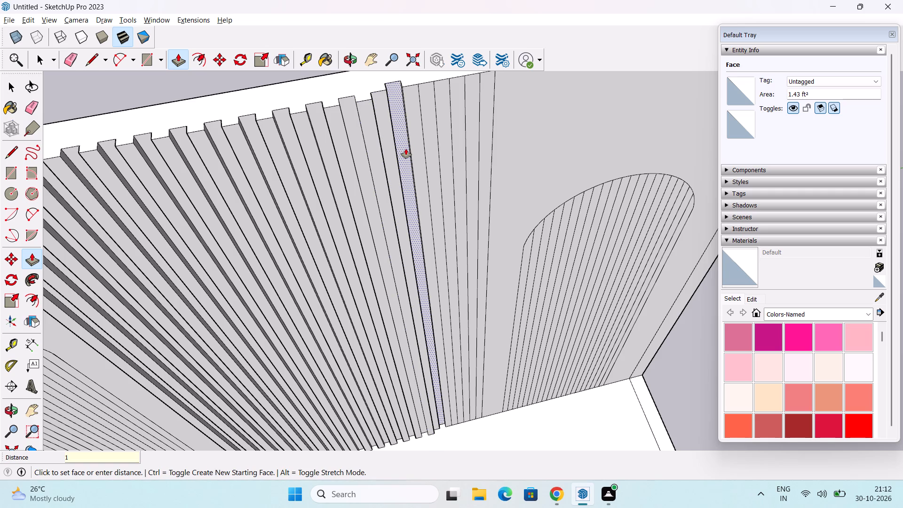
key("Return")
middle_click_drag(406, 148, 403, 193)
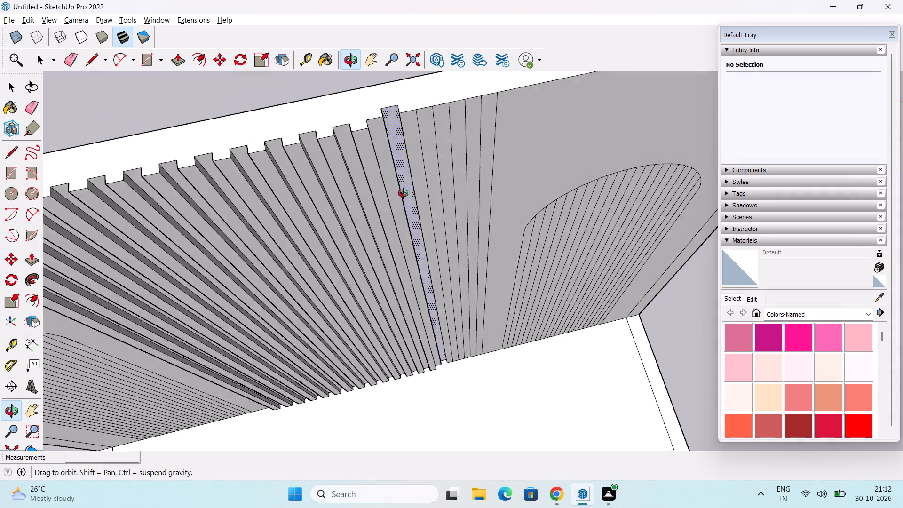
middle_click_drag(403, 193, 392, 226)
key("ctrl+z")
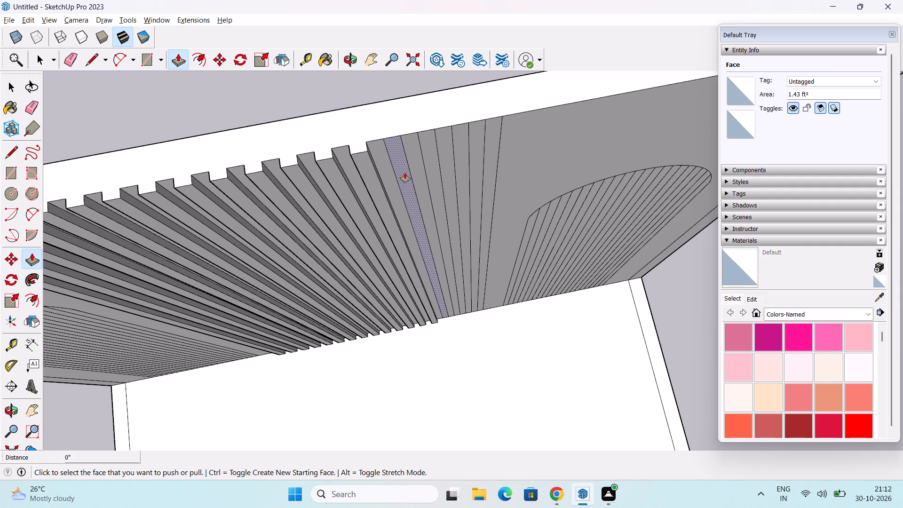
Pull the next three alternate strips of the middle section 1" out from the wall.
left_click(405, 172)
key("1")
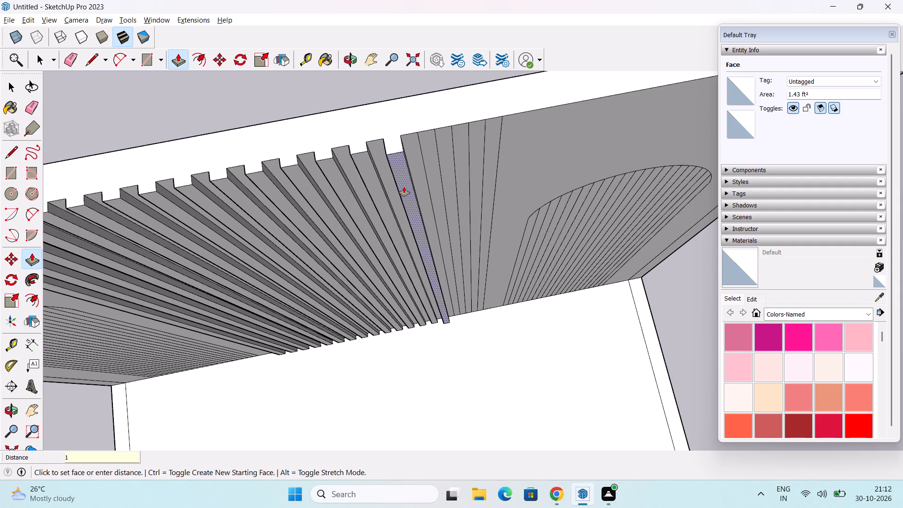
key("Return")
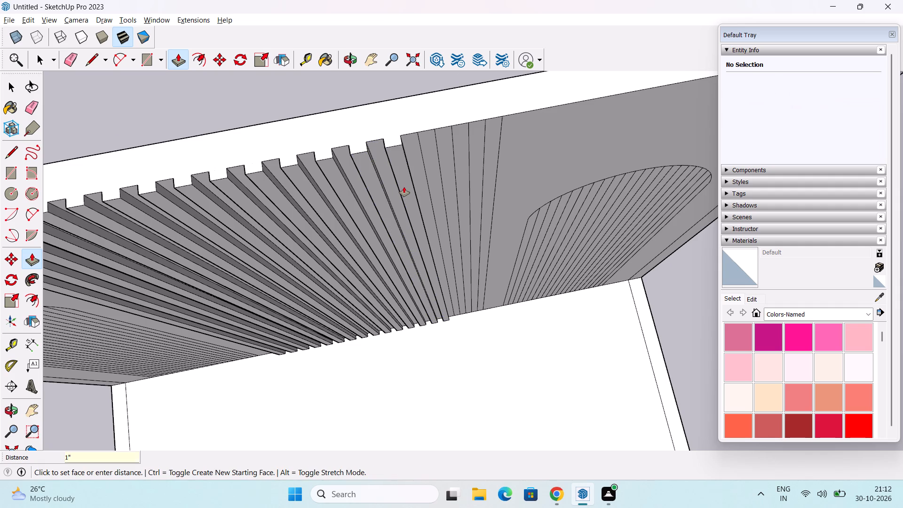
scroll(404, 187, "up", 2)
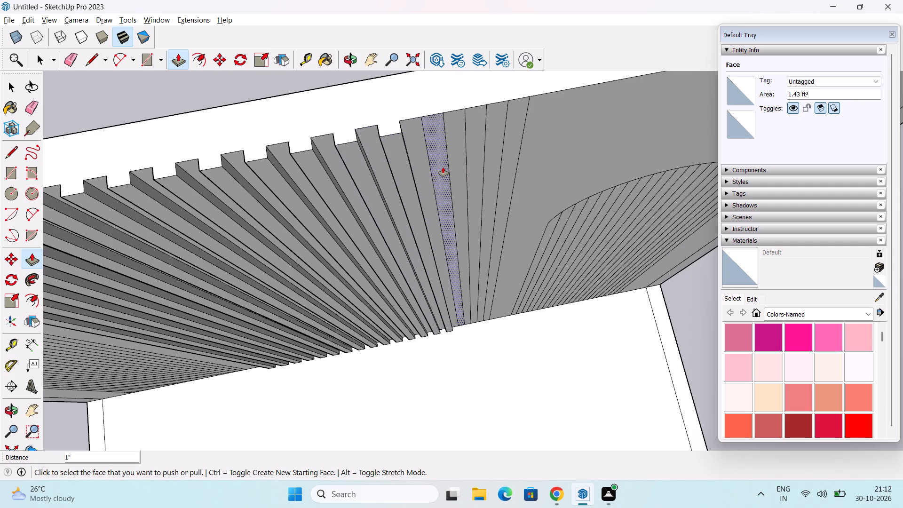
double_click(443, 167)
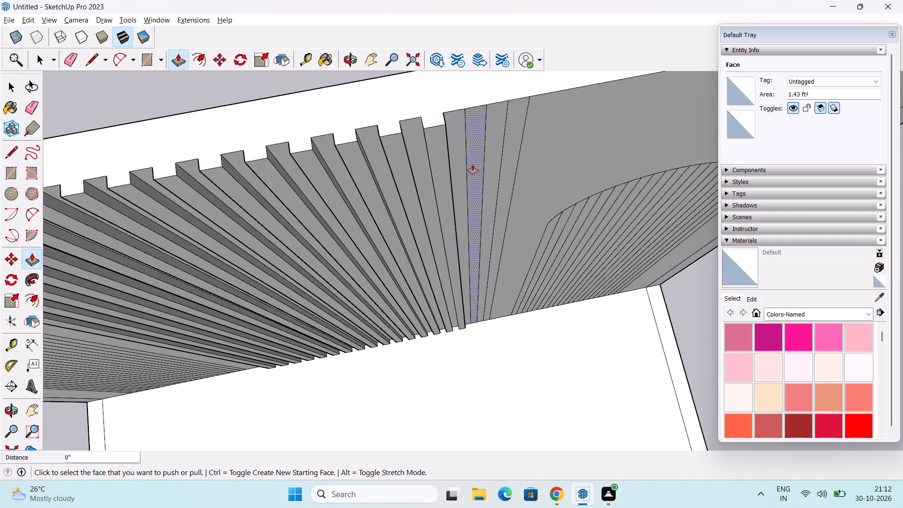
double_click(473, 165)
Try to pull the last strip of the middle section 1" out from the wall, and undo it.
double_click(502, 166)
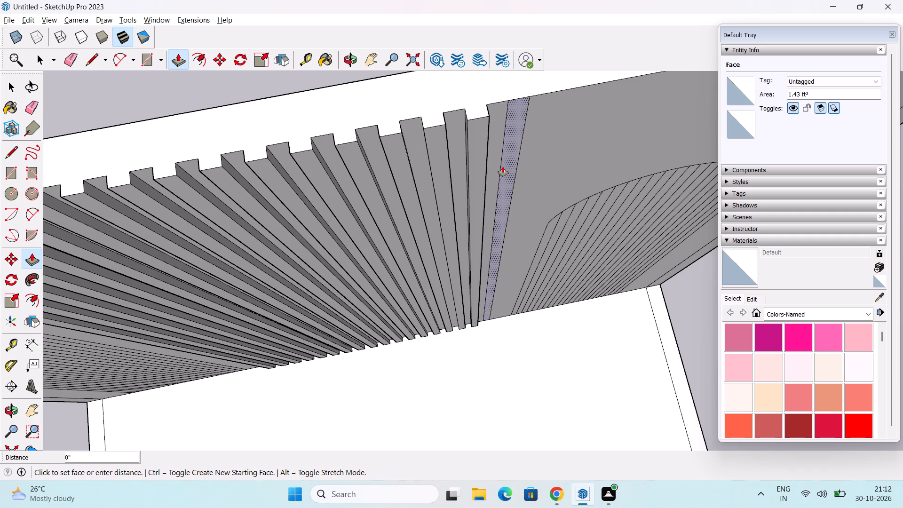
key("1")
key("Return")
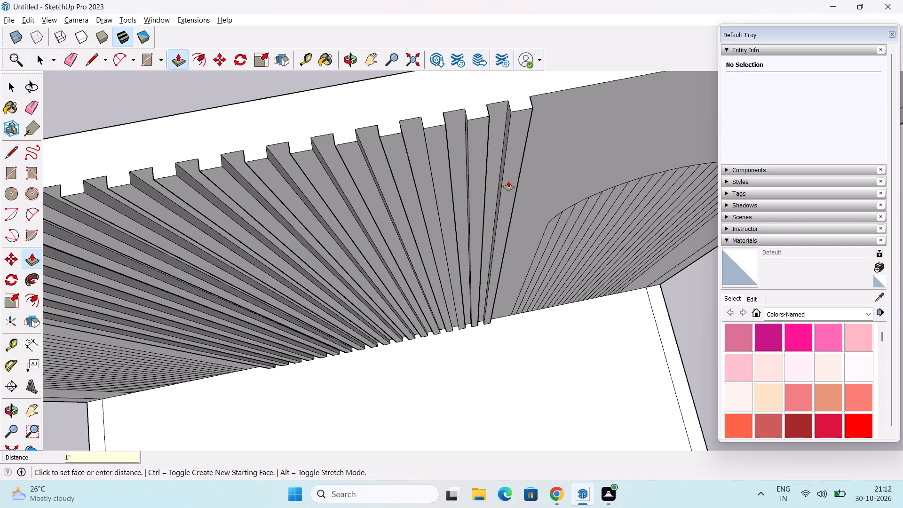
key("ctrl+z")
Repeat the 1" outward pull on the last strip of the middle section, beside the right arched panel's wall section.
double_click(509, 174)
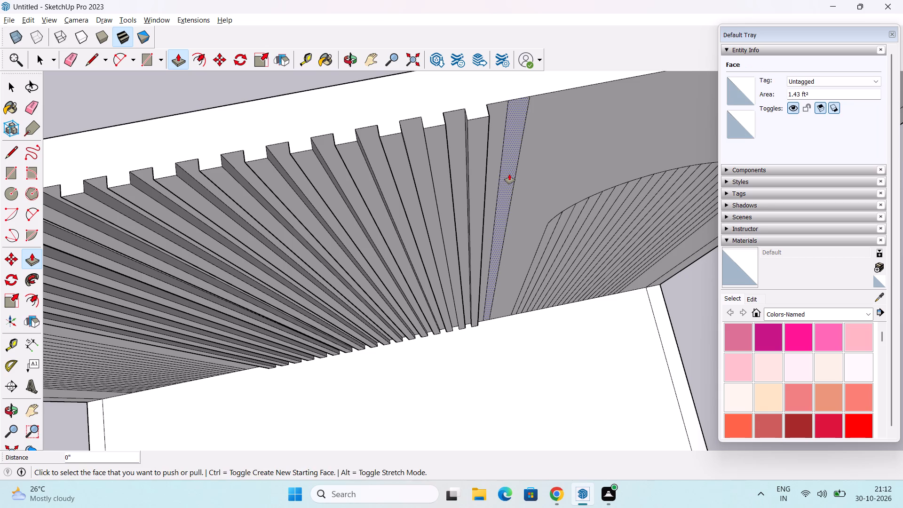
left_click(509, 175)
scroll(470, 236, "down", 3)
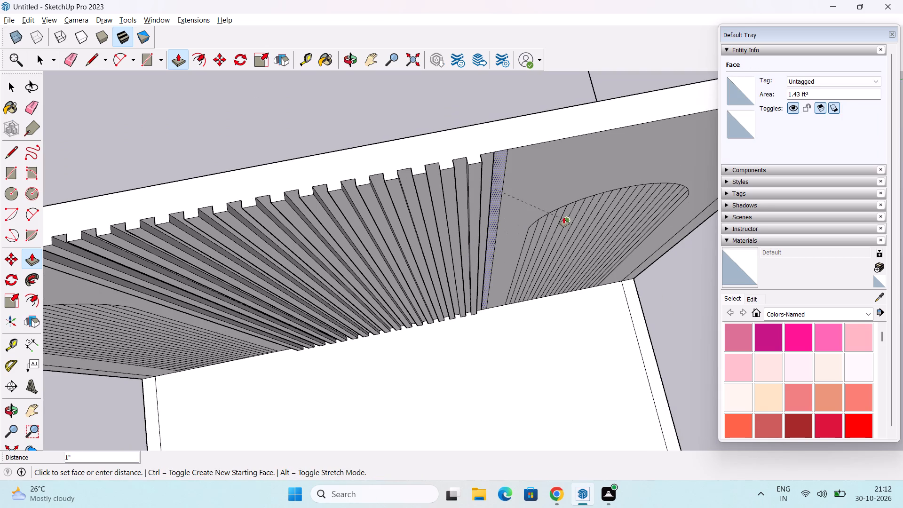
key("Escape")
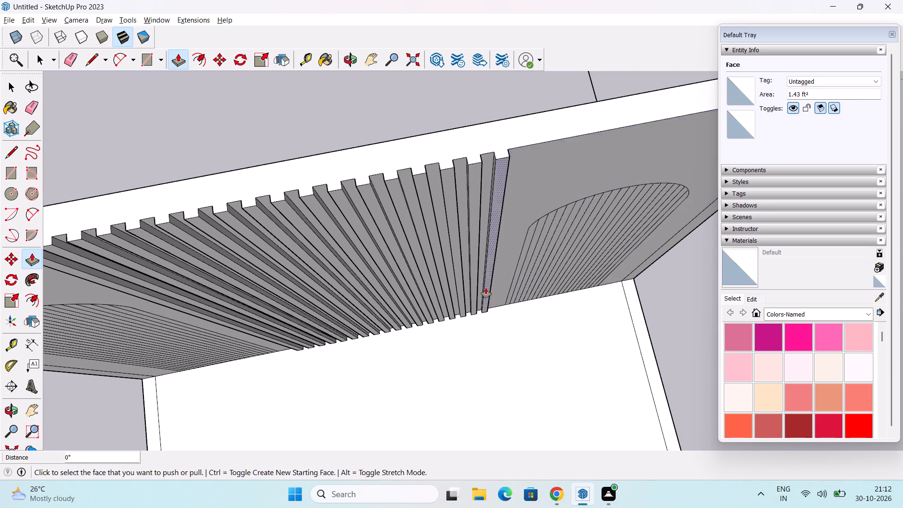
Examine the raised strips of the middle section along the wall's top edge and from the front.
middle_click_drag(484, 290, 493, 210)
scroll(486, 212, "down", 7)
middle_click_drag(430, 316, 629, 337)
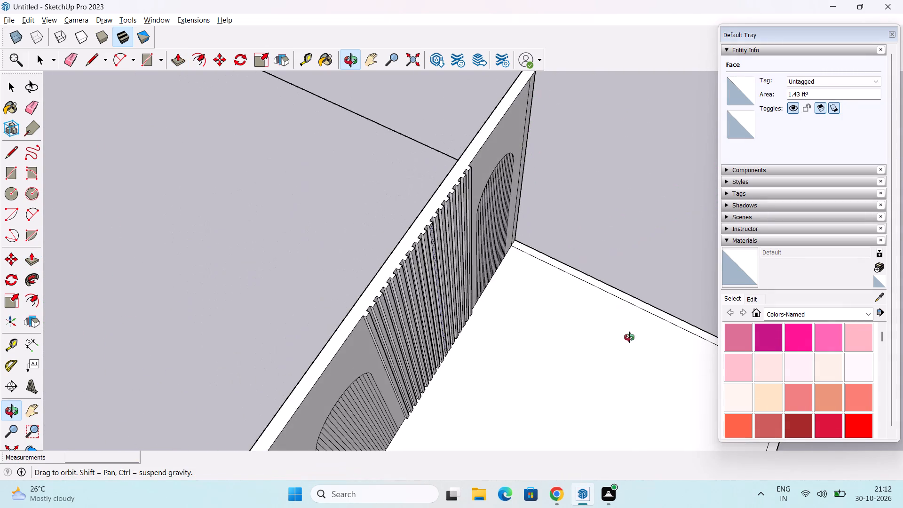
middle_click_drag(629, 337, 701, 374)
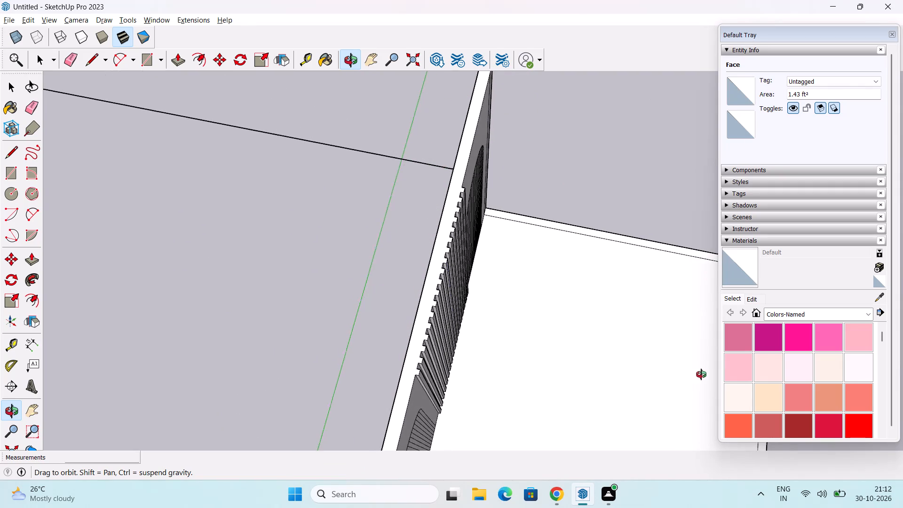
middle_click_drag(701, 374, 429, 280)
scroll(424, 276, "down", 2)
middle_click_drag(358, 318, 384, 262)
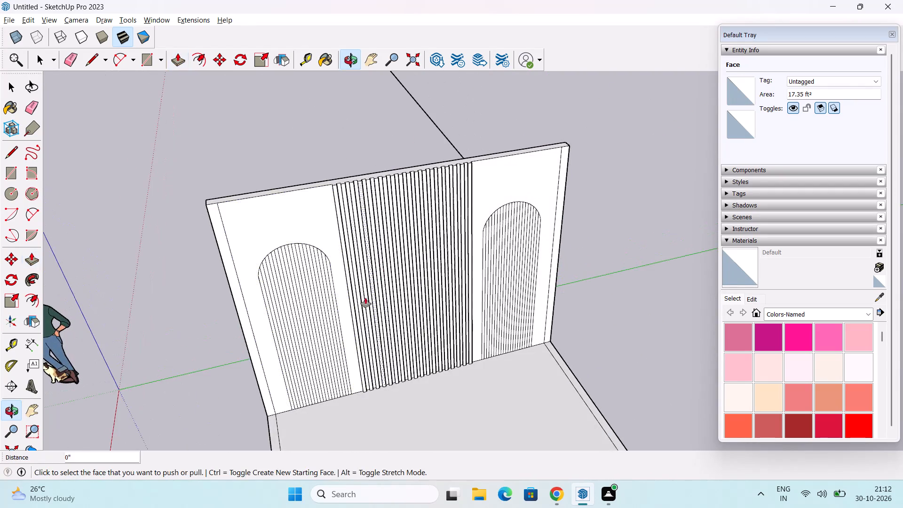
middle_click_drag(322, 325, 402, 259)
Pull the outermost strip of the left arched panel, nearest the wall's end, 1" out with Push/Pull.
scroll(277, 326, "up", 3)
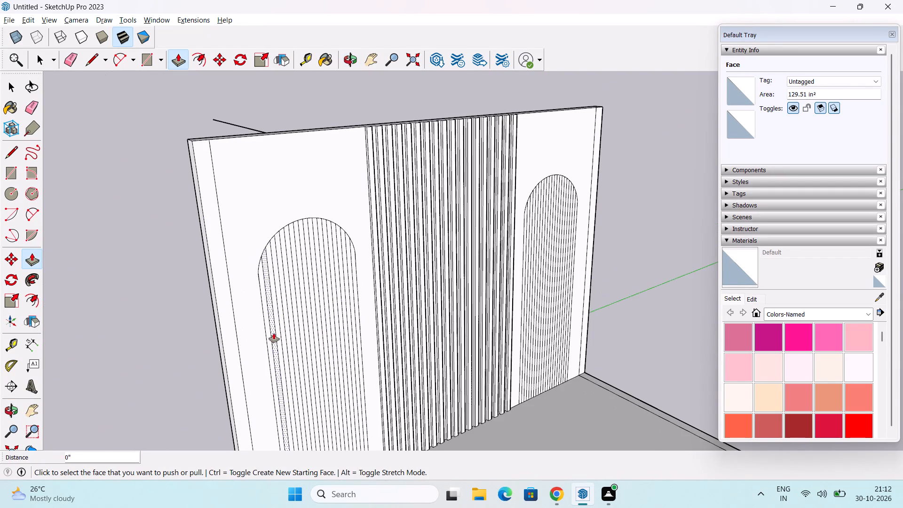
middle_click_drag(272, 341, 296, 249)
middle_click_drag(350, 270, 214, 372)
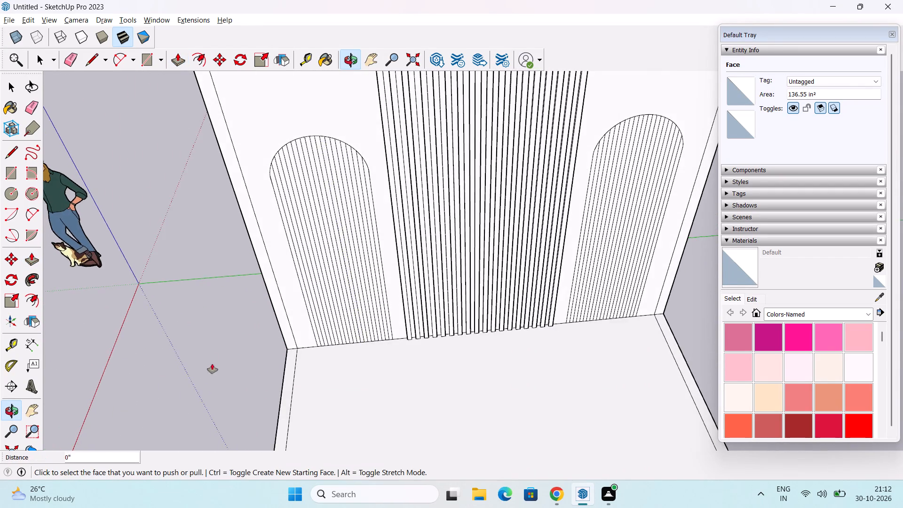
scroll(215, 332, "up", 2)
scroll(310, 288, "up", 2)
left_click(333, 286)
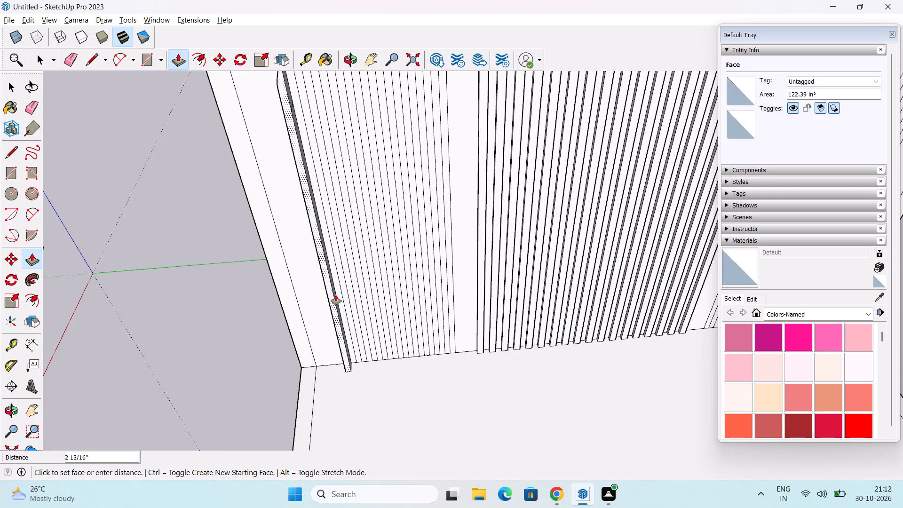
key("1")
key("Return")
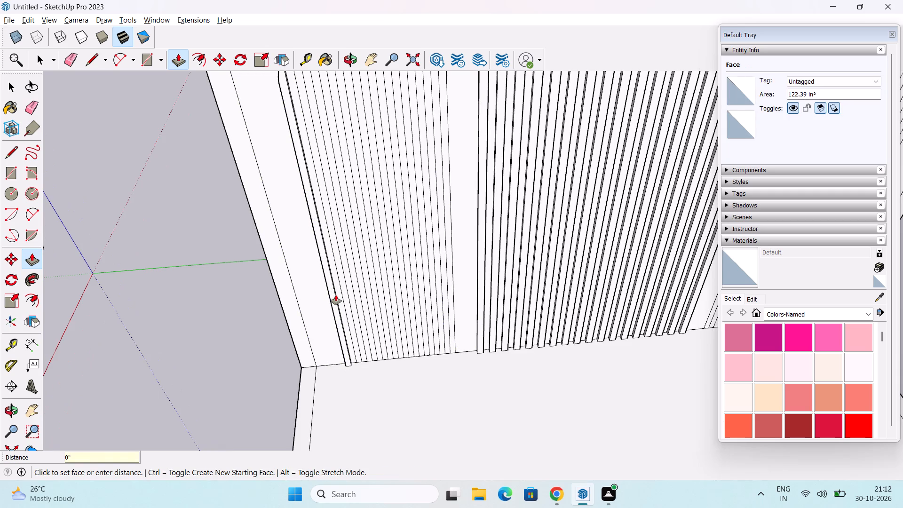
Repeat the 1" outward pull on the next six alternate strips of the left arched panel.
scroll(336, 295, "up", 6)
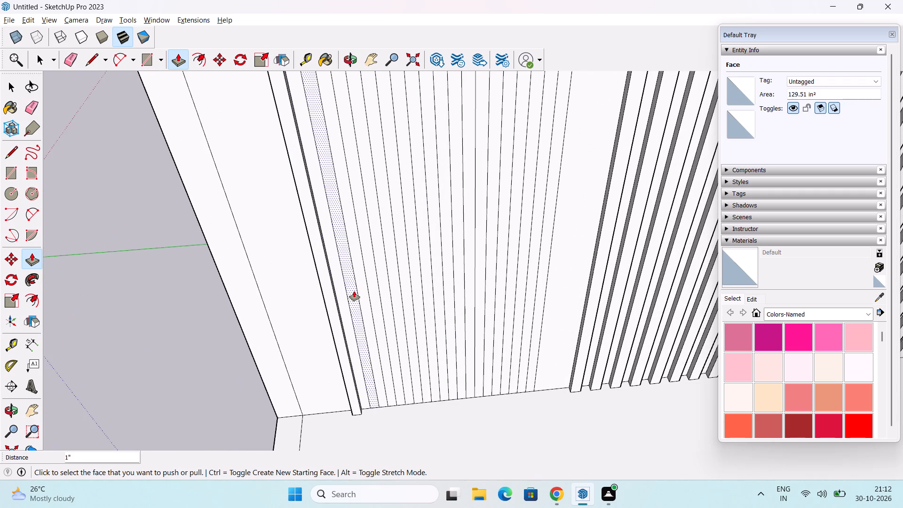
double_click(354, 291)
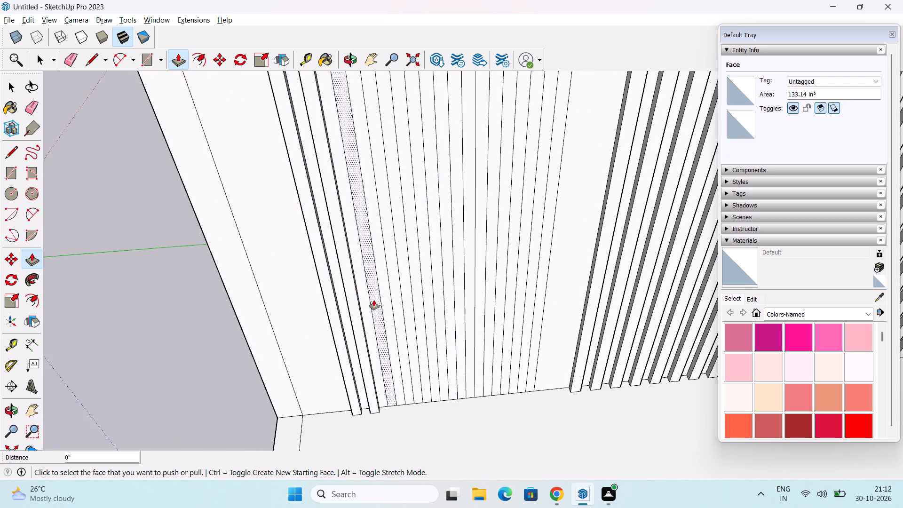
double_click(374, 300)
double_click(400, 315)
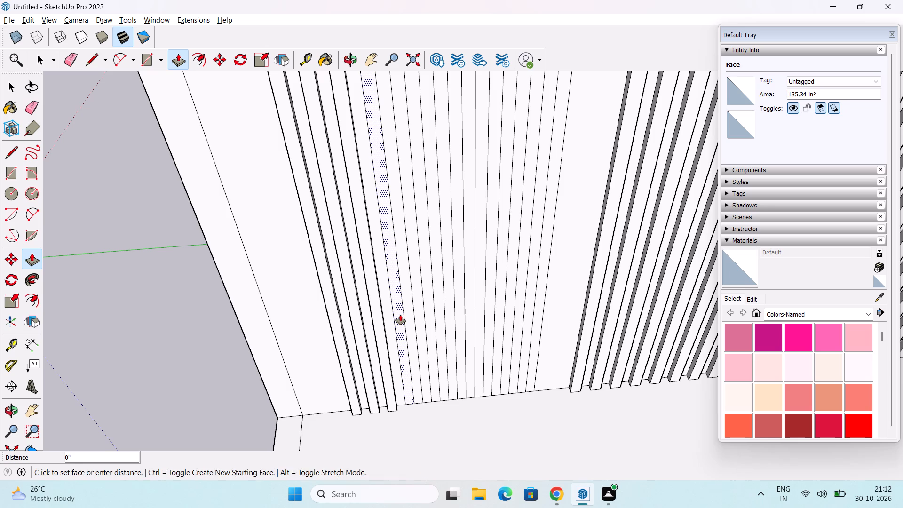
double_click(423, 338)
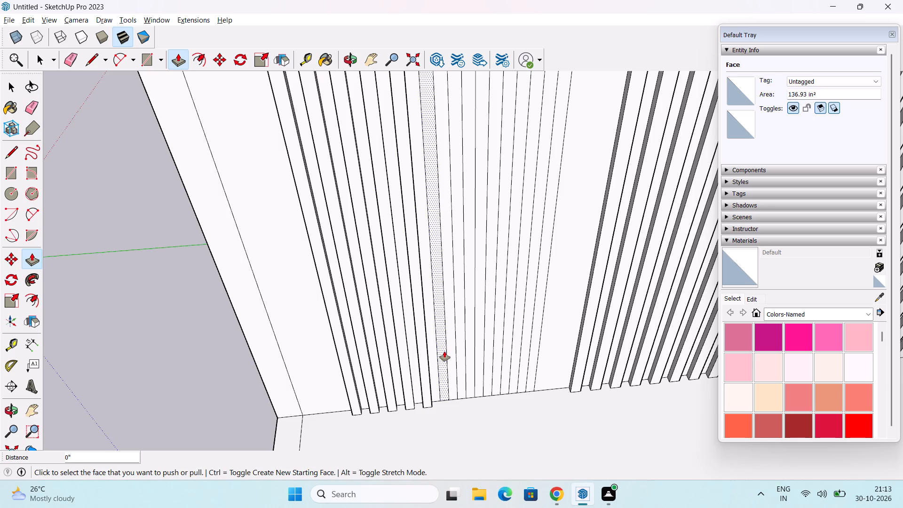
double_click(444, 350)
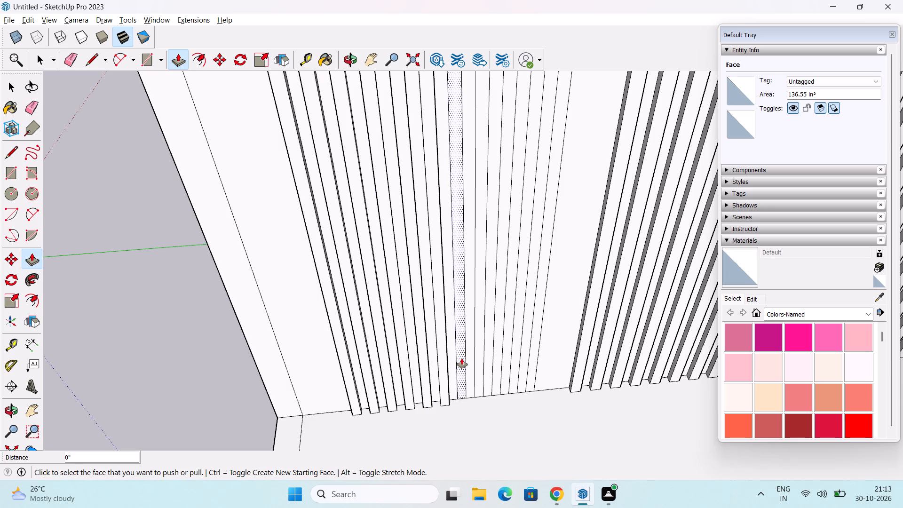
double_click(462, 358)
Pull the eighth and ninth alternate strips of the left arched panel 1" out from the wall.
left_click(482, 366)
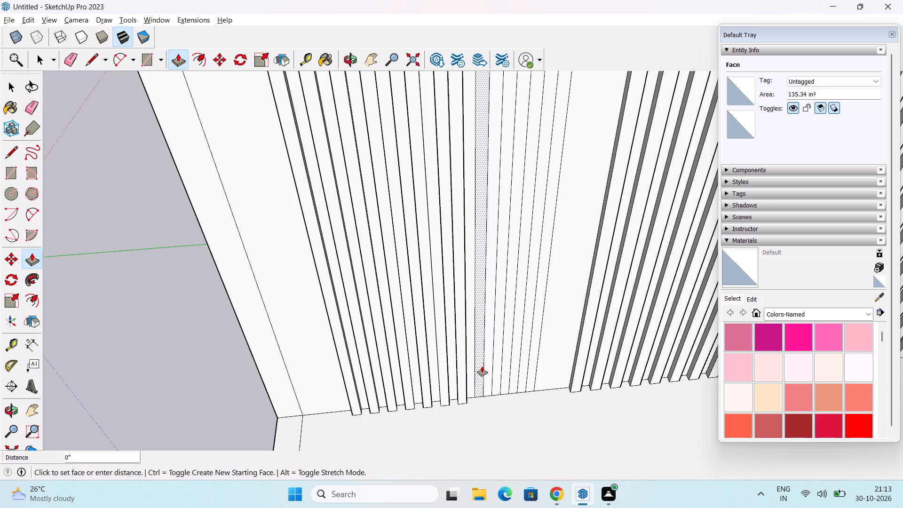
left_click(482, 366)
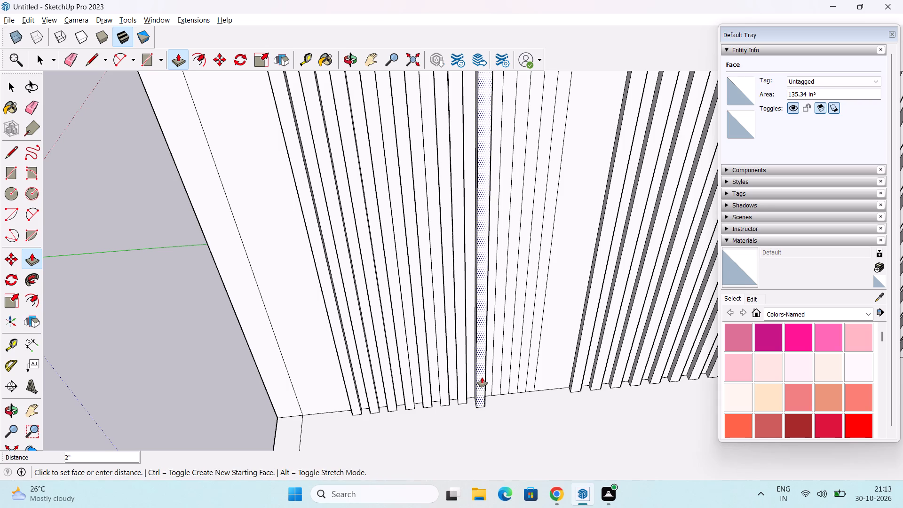
key("1")
key("Return")
scroll(596, 341, "up", 2)
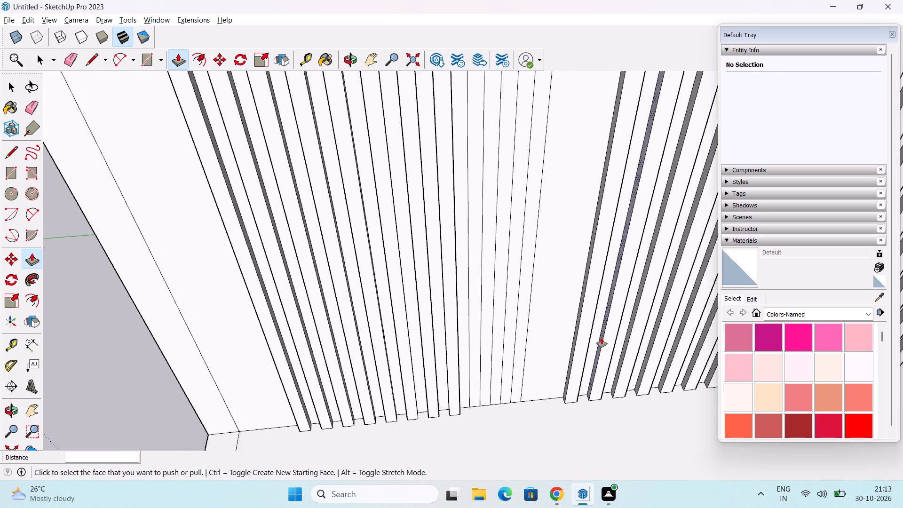
scroll(602, 338, "up", 1)
scroll(511, 358, "up", 3)
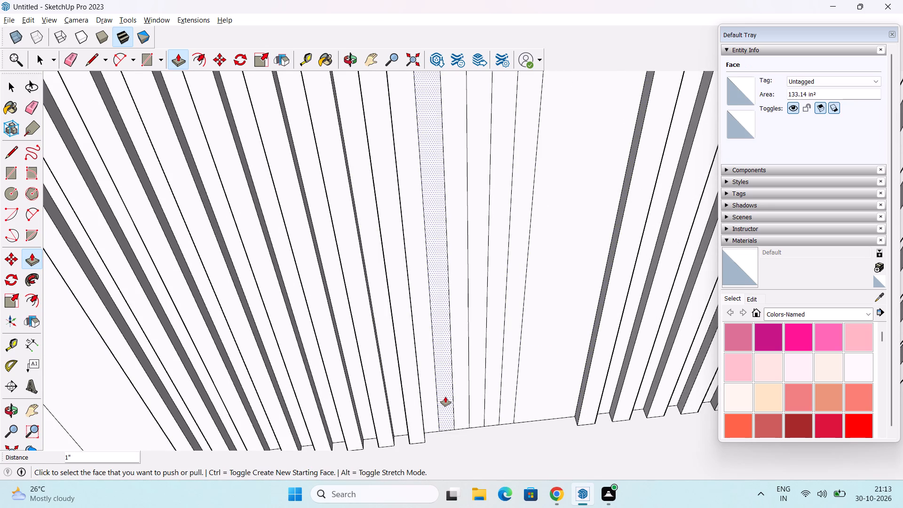
double_click(445, 397)
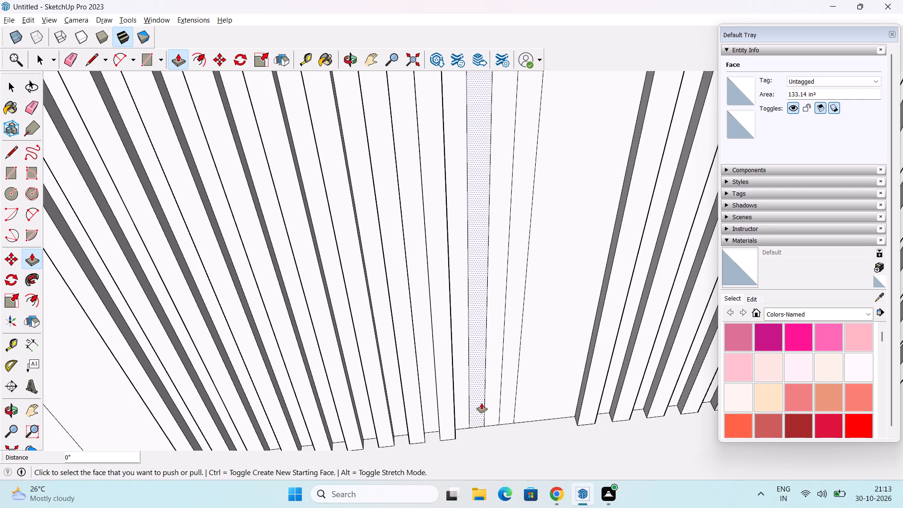
Pull the last two alternate strips of the left arched panel, nearest the middle section, 1" out from the wall.
double_click(482, 403)
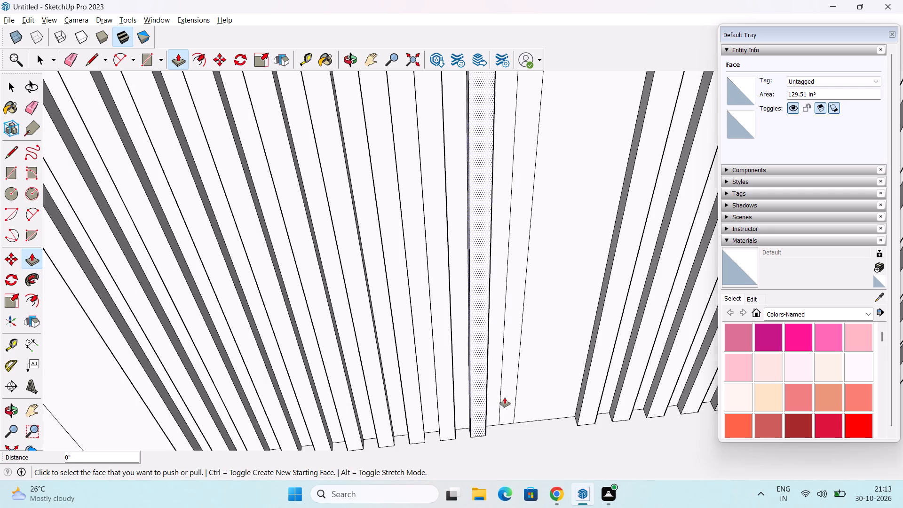
double_click(510, 396)
Pull the first two alternate strips of the right arched panel, starting beside the middle section, 1" out from the wall.
scroll(510, 394, "down", 2)
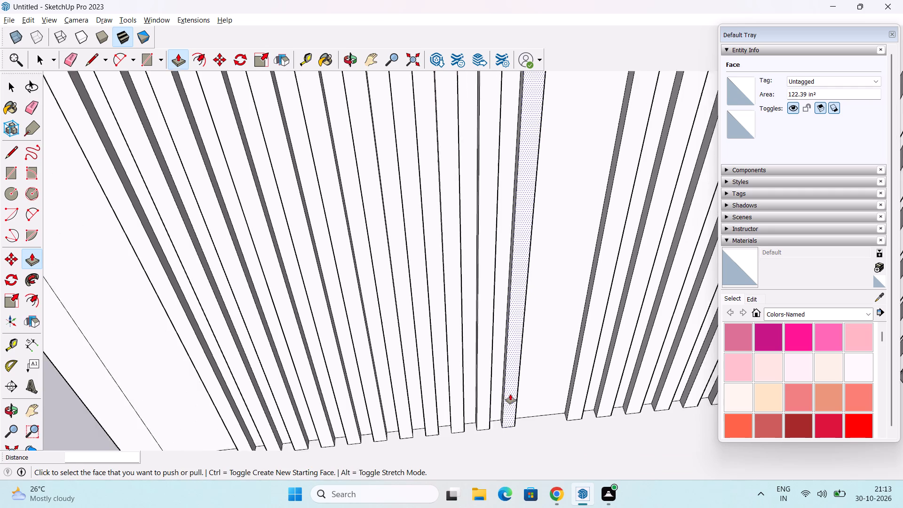
scroll(510, 394, "down", 11)
middle_click_drag(538, 393, 512, 393)
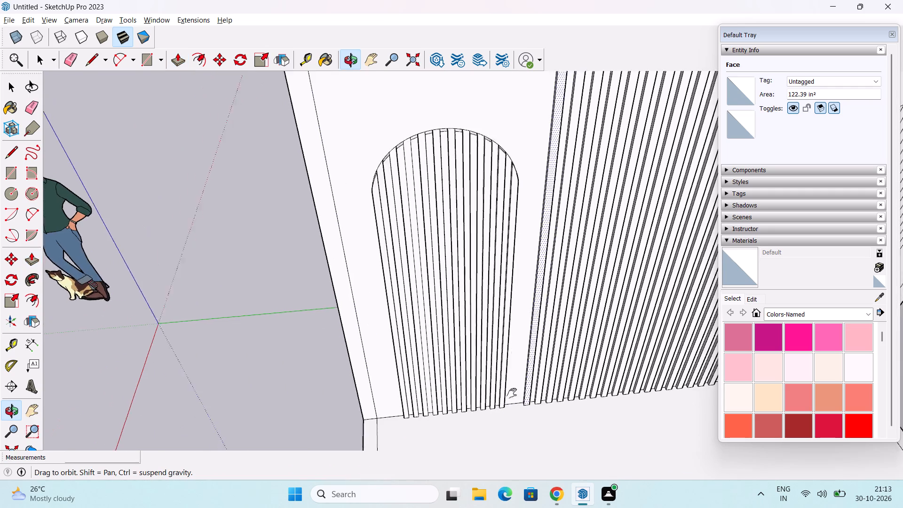
middle_click_drag(512, 393, 301, 417)
middle_click_drag(454, 362, 400, 389)
middle_click_drag(448, 383, 414, 368)
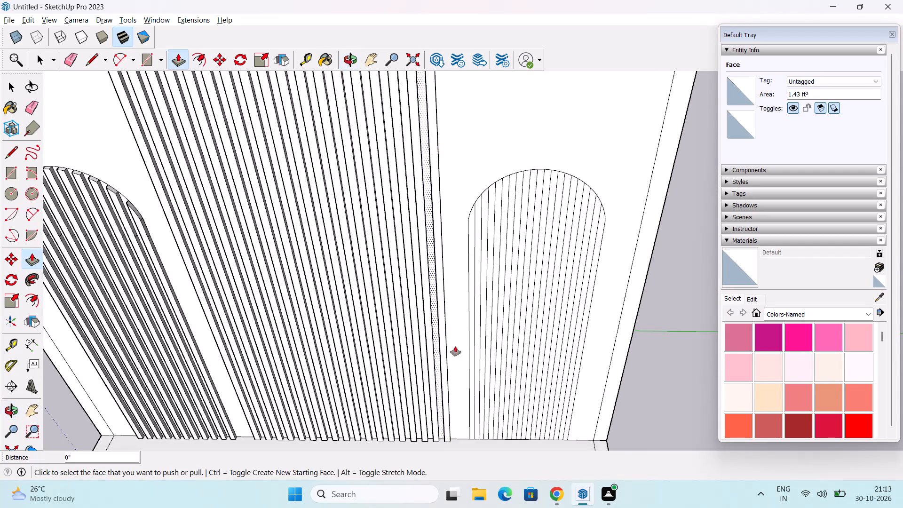
scroll(466, 343, "up", 3)
double_click(475, 342)
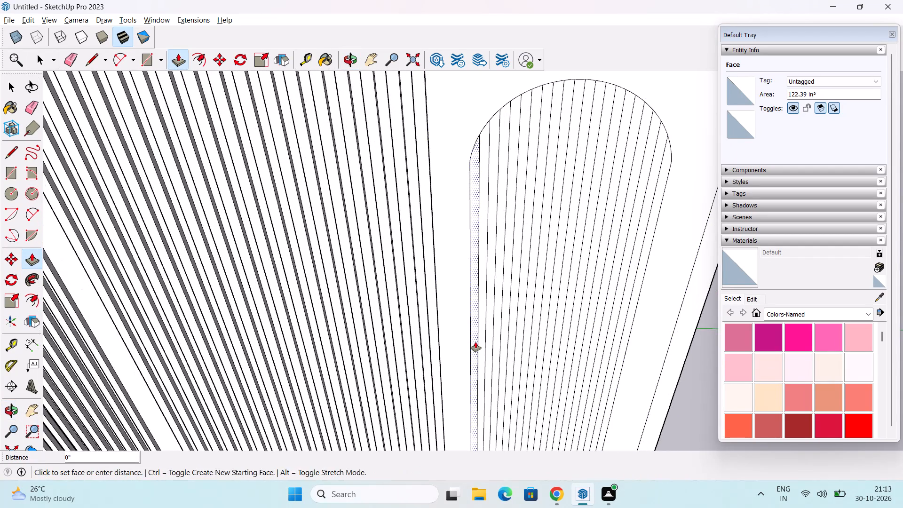
scroll(475, 339, "up", 2)
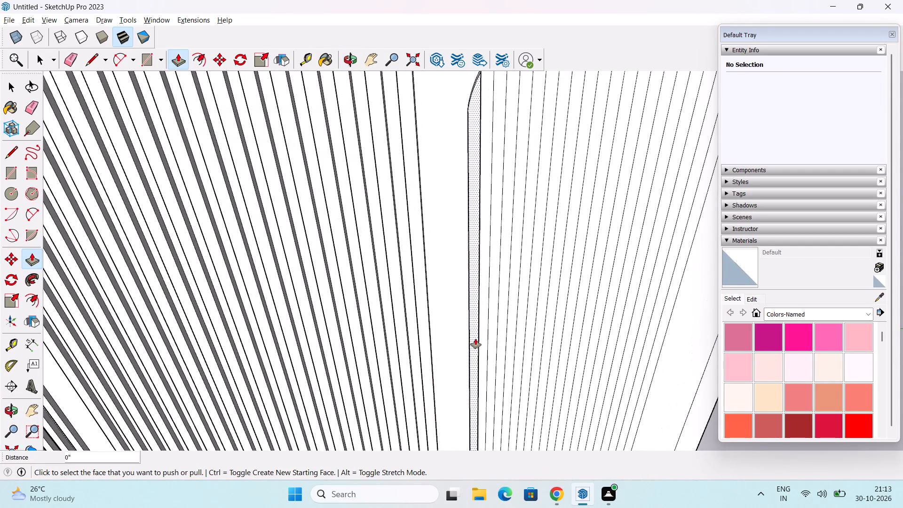
scroll(475, 339, "up", 1)
double_click(486, 329)
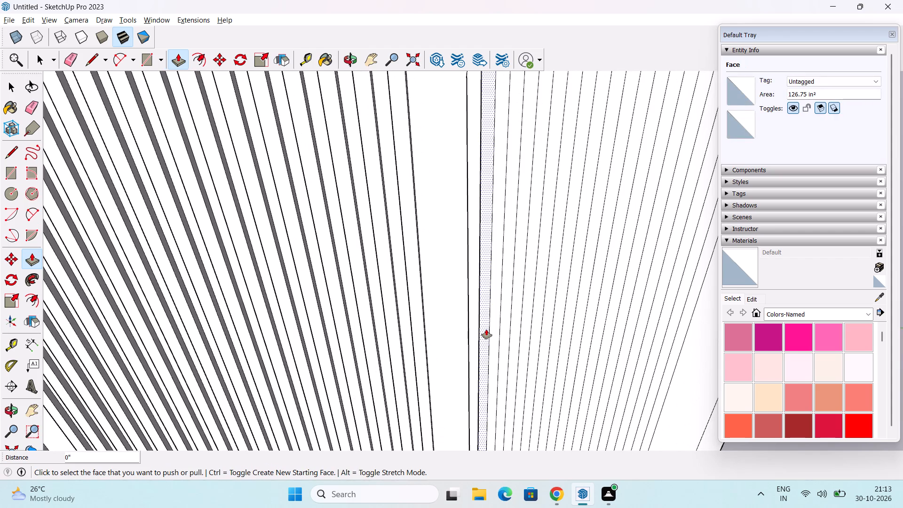
key("ctrl+z")
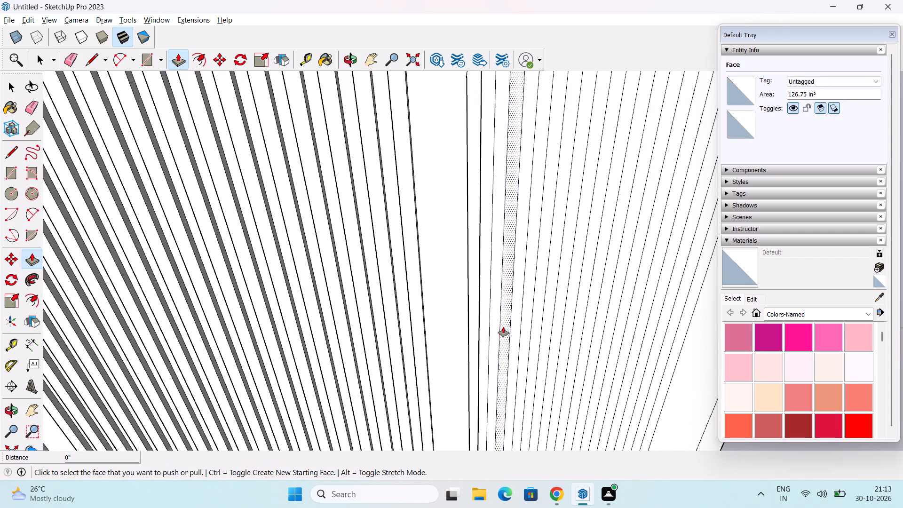
double_click(497, 327)
Repeat the 1" outward pull on the third through sixth alternate strips of the right arched panel, up to the arch's crown.
middle_click_drag(516, 337, 520, 382)
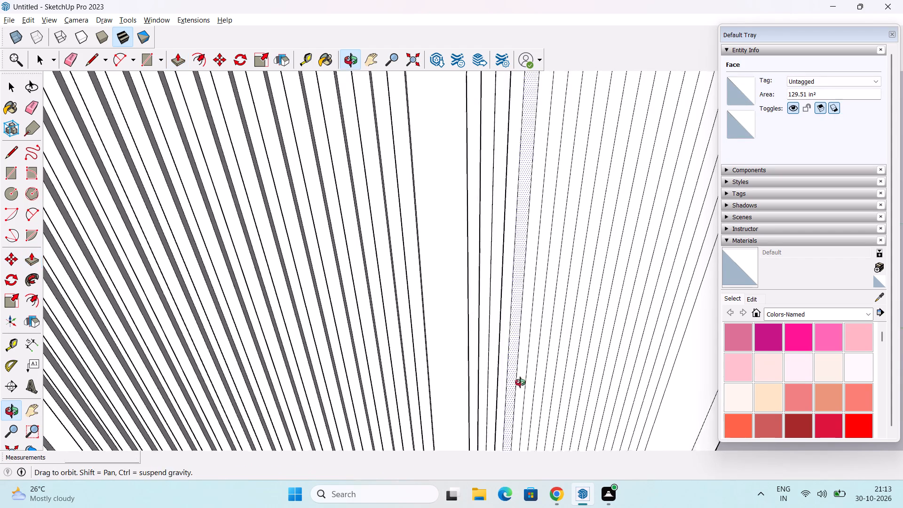
middle_click_drag(520, 382, 516, 421)
scroll(513, 341, "down", 5)
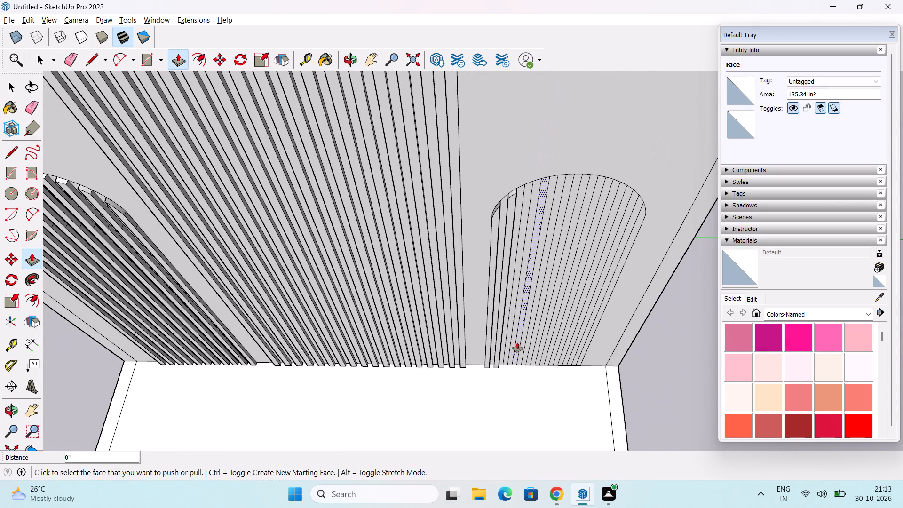
scroll(531, 214, "up", 8)
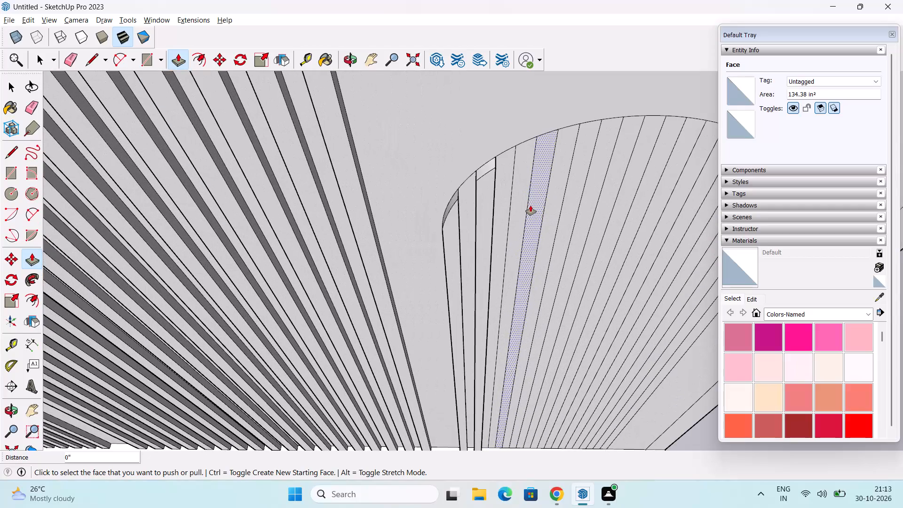
middle_click_drag(531, 206, 402, 262, "shift")
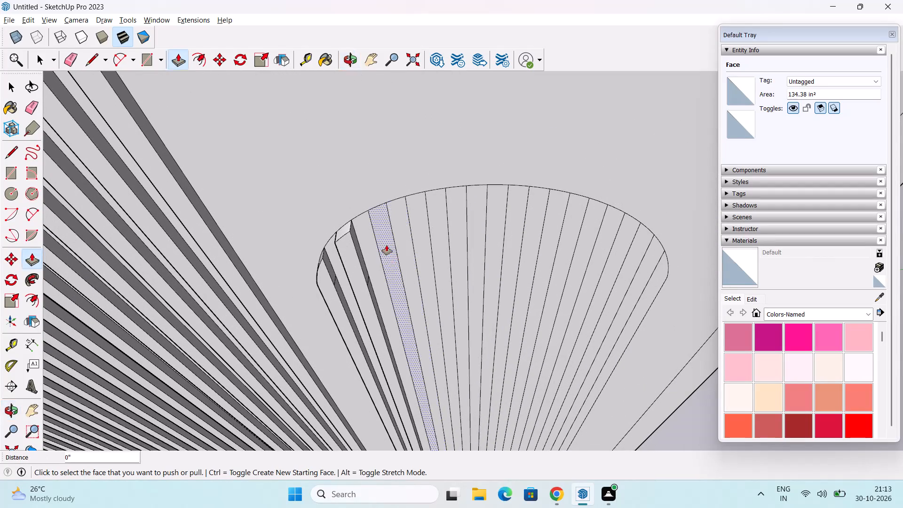
double_click(387, 244)
double_click(425, 246)
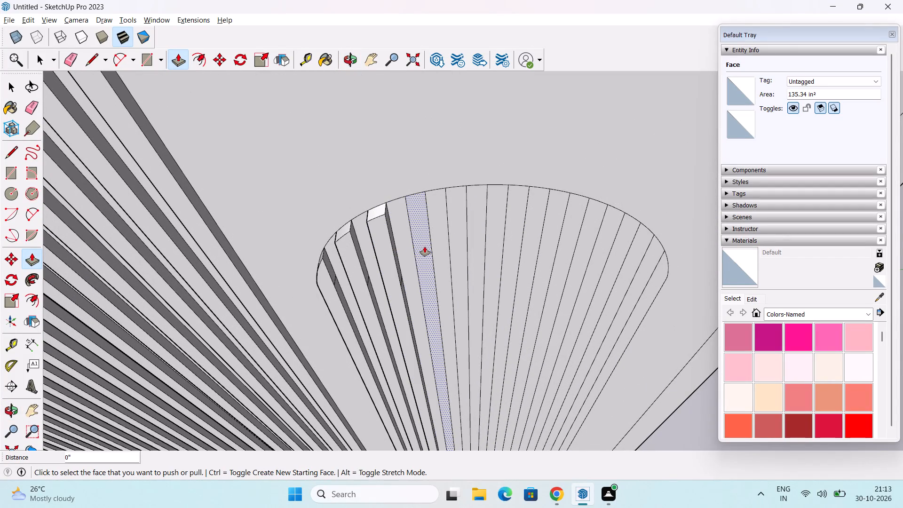
double_click(461, 251)
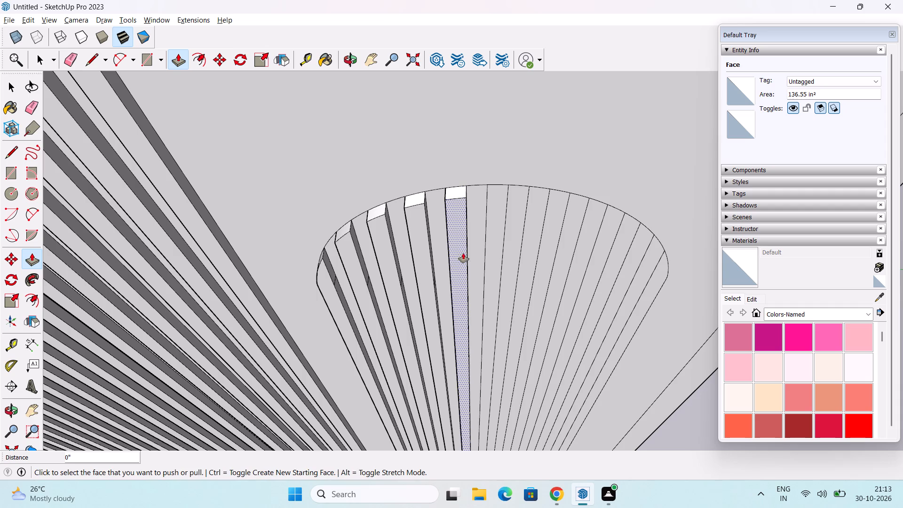
double_click(491, 266)
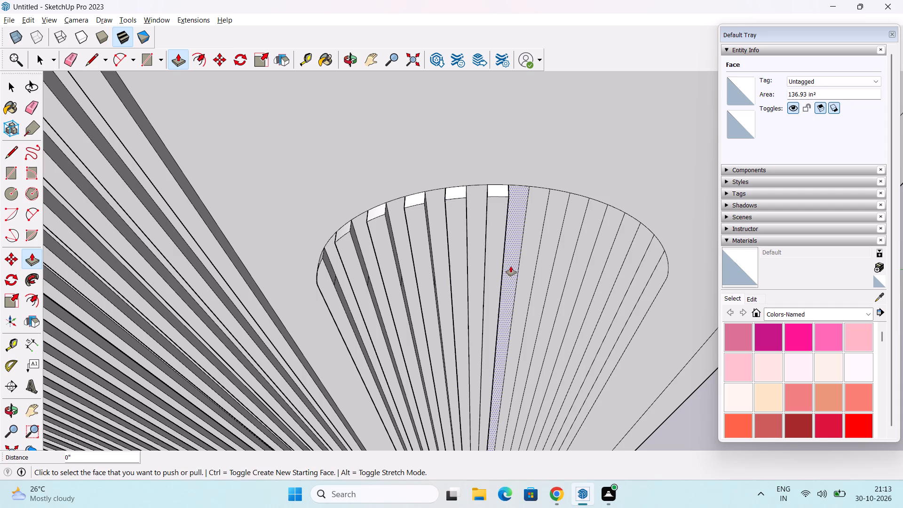
Pull the remaining five alternate strips of the right arched panel, out to its outermost strip, 1" from the wall.
double_click(525, 270)
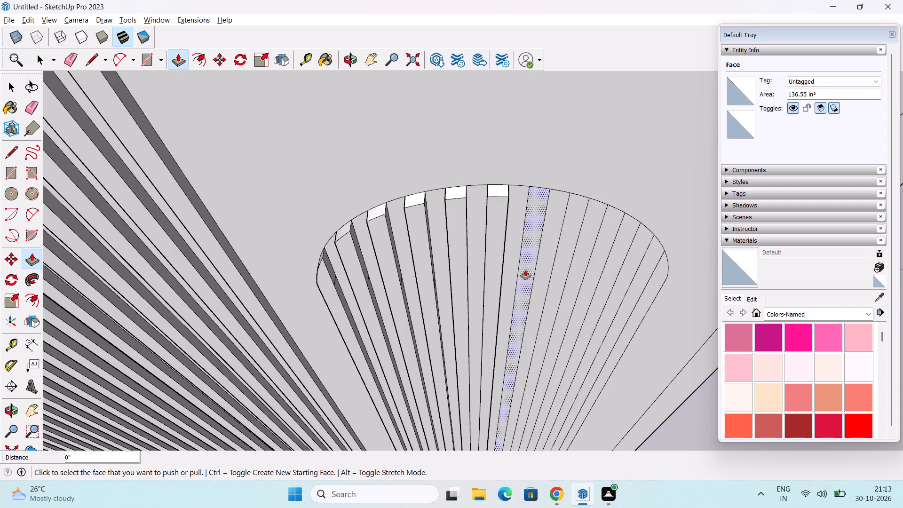
double_click(563, 277)
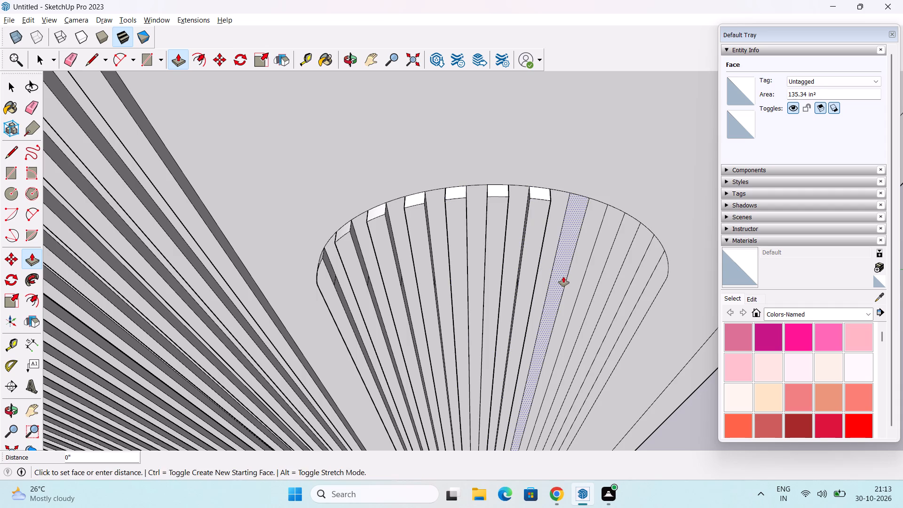
double_click(590, 279)
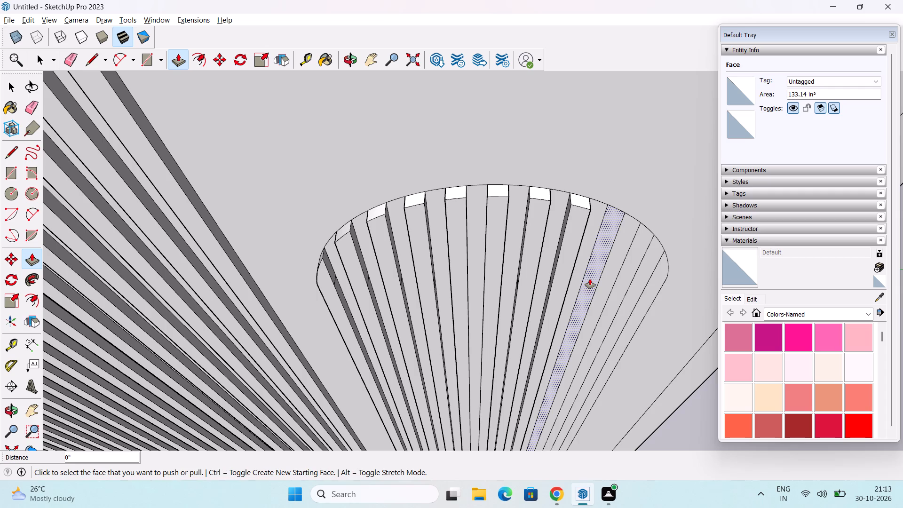
double_click(615, 295)
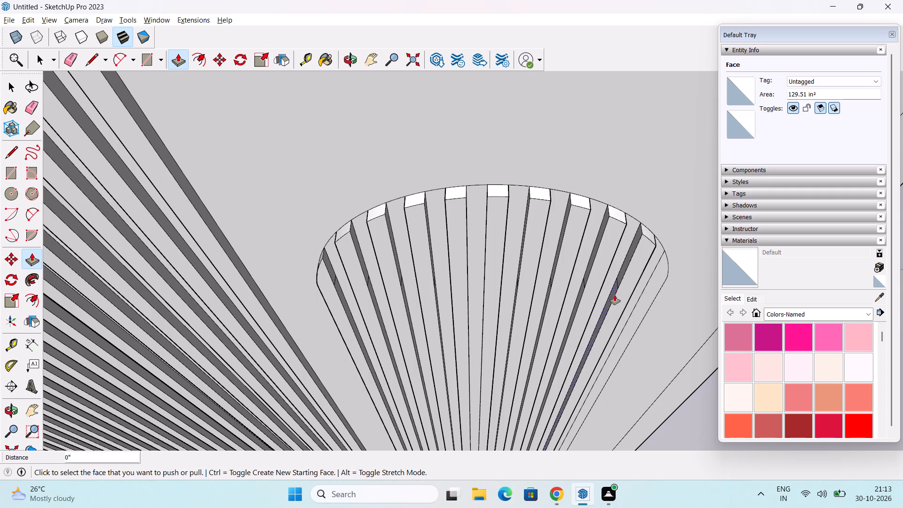
double_click(634, 318)
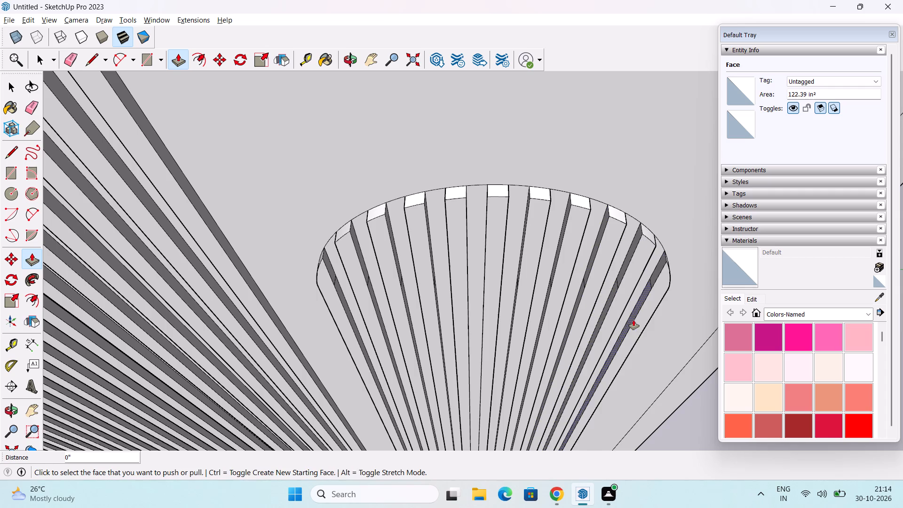
Deselect everything and examine the whole wall with its ribbed middle section and both arched panels from several angles.
scroll(634, 320, "down", 2)
middle_click_drag(643, 377, 562, 249)
scroll(562, 252, "down", 14)
key("space")
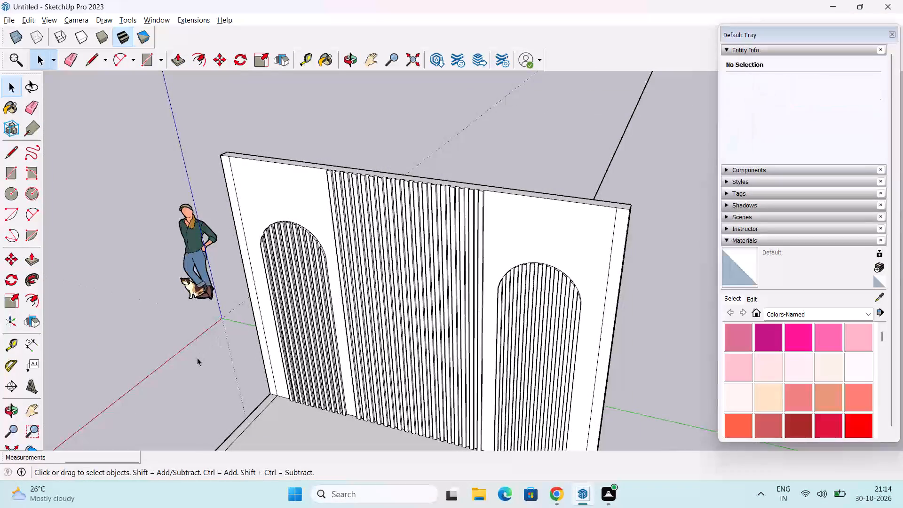
left_click(197, 357)
middle_click_drag(334, 321, 471, 281)
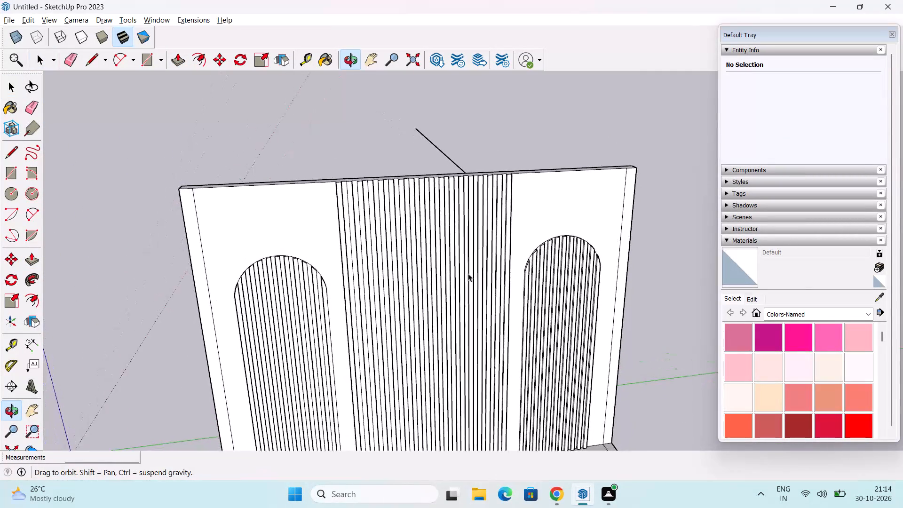
scroll(463, 258, "down", 5)
middle_click_drag(472, 300, 436, 278)
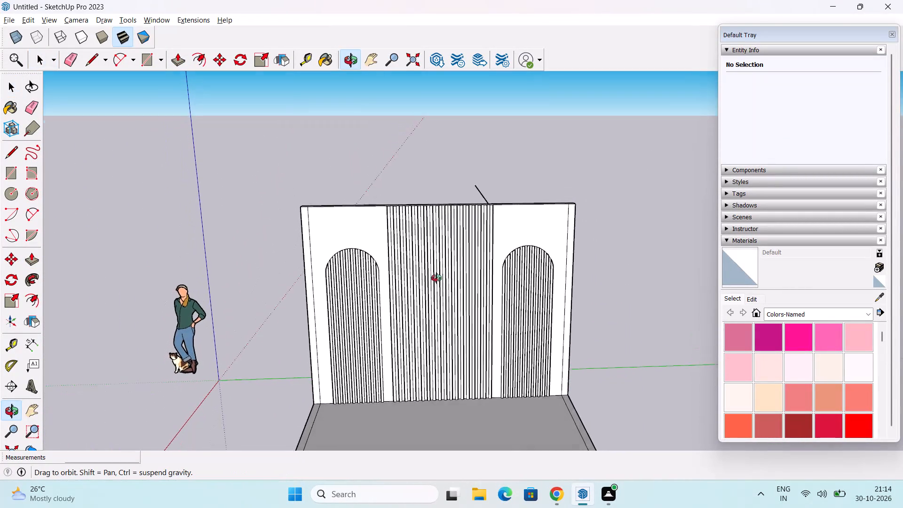
middle_click_drag(436, 278, 432, 312)
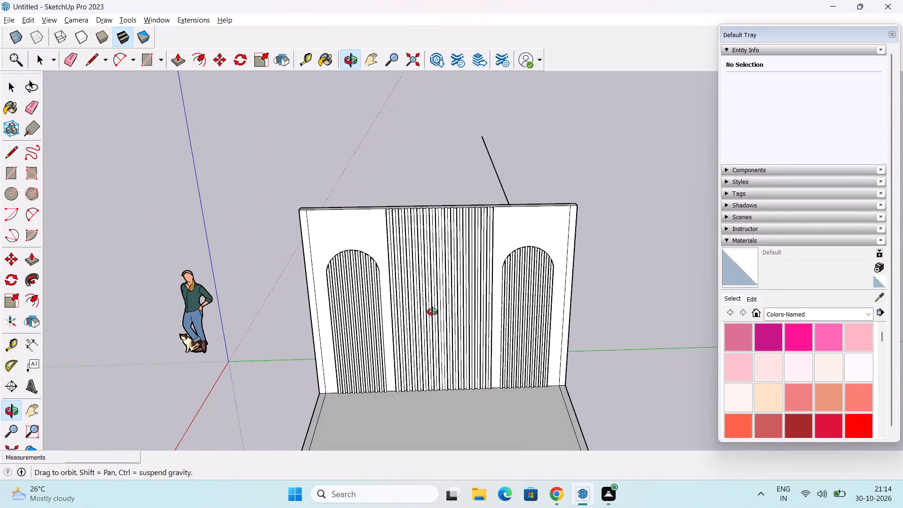
middle_click_drag(432, 312, 440, 317)
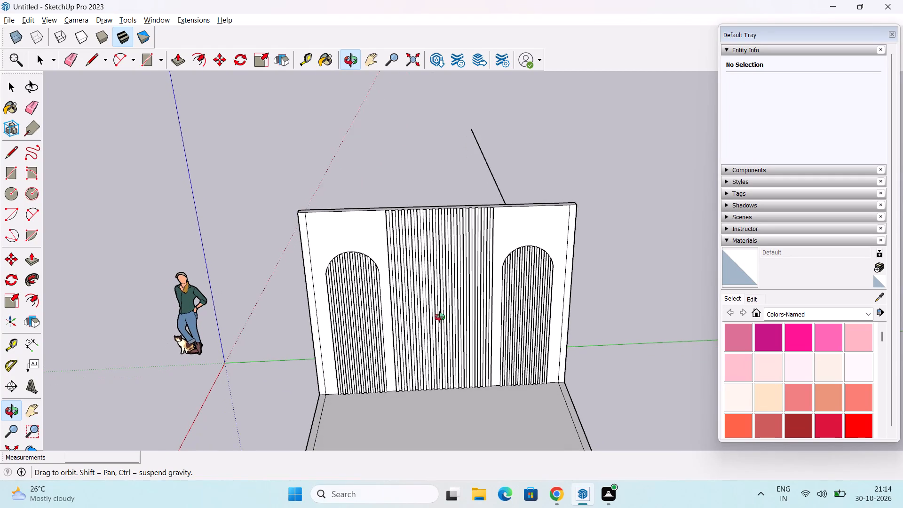
middle_click_drag(440, 317, 439, 316)
scroll(435, 303, "down", 2)
middle_click_drag(450, 297, 432, 283)
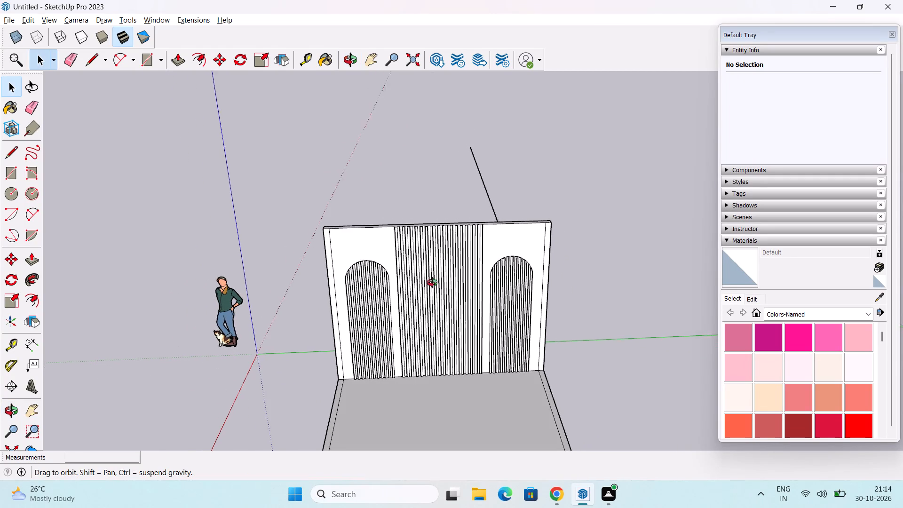
middle_click_drag(432, 283, 492, 323)
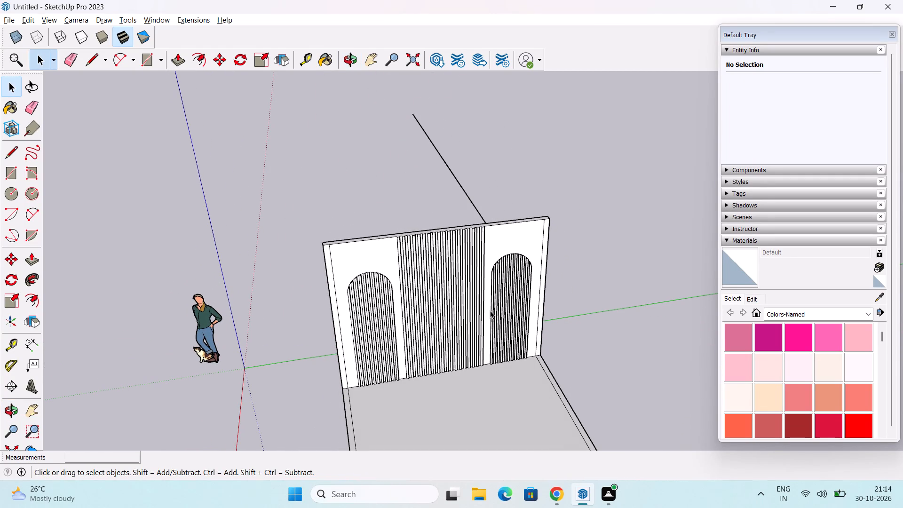
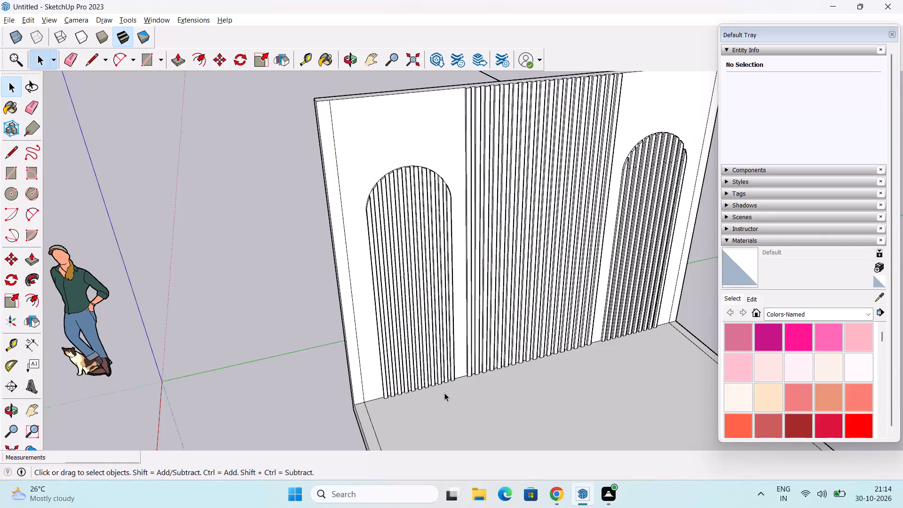
Draw a 2' 6" by about 1' 3" rectangle on the floor against the base of the left arched panel.
middle_click_drag(467, 413, 435, 398)
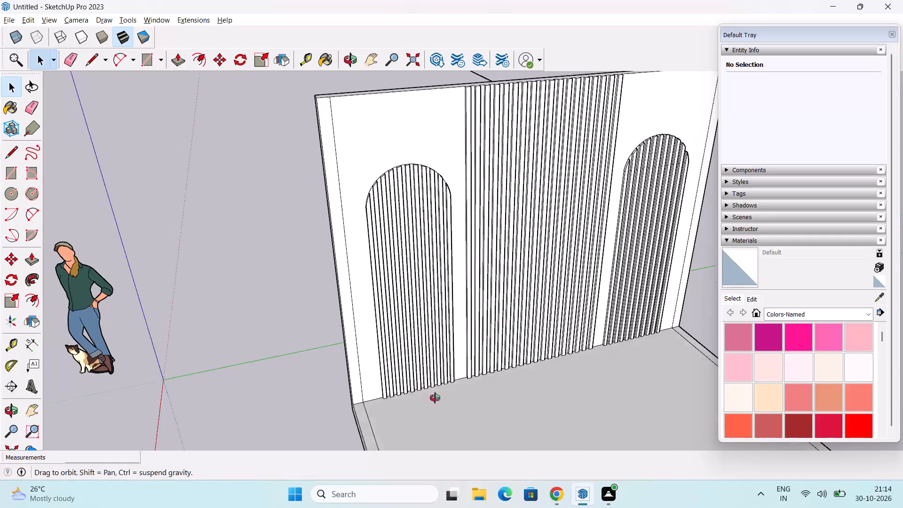
middle_click_drag(435, 398, 392, 394)
middle_click_drag(429, 368, 358, 349)
middle_click_drag(349, 376, 354, 413)
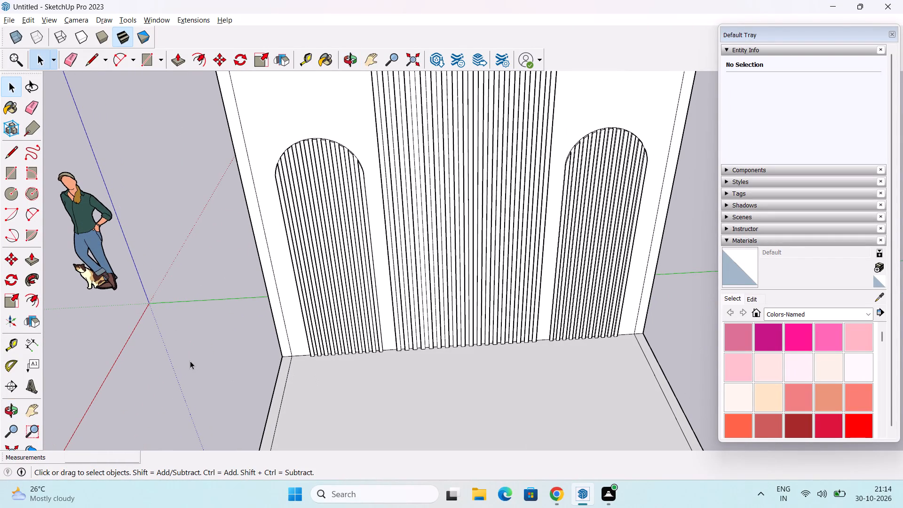
middle_click(255, 320)
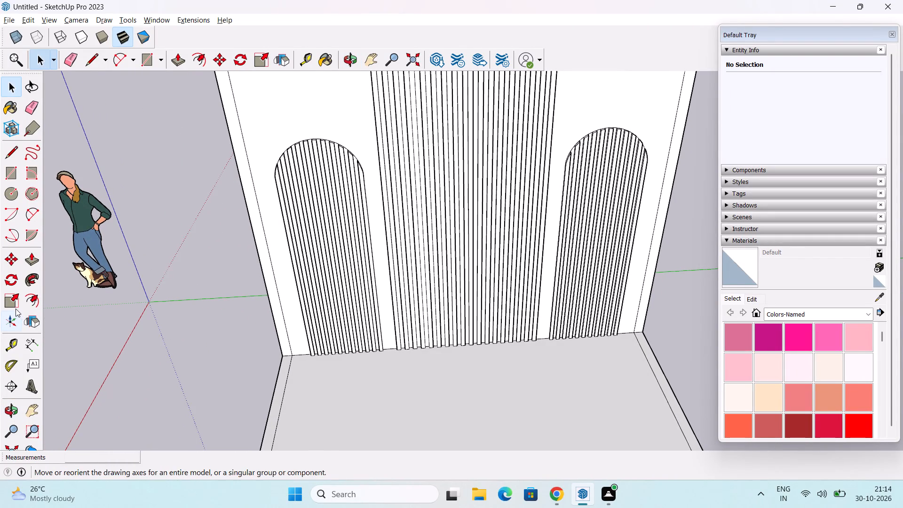
left_click(8, 179)
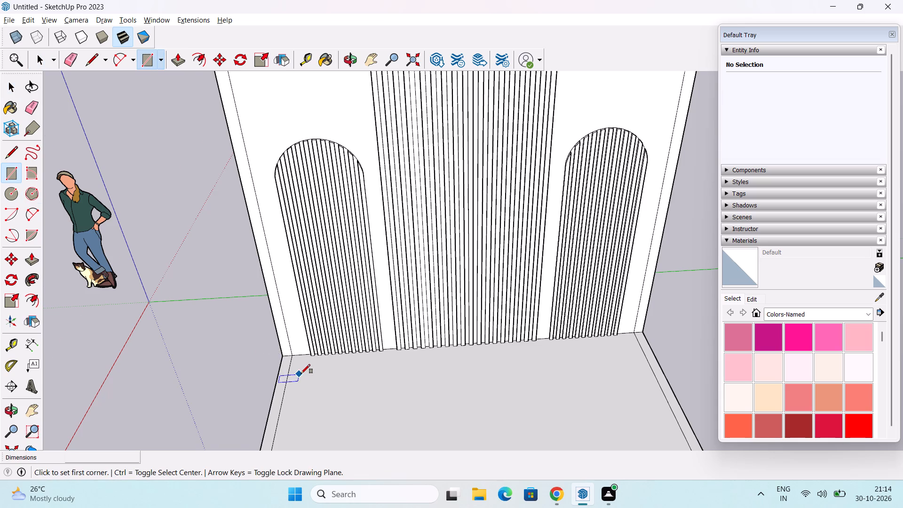
scroll(302, 372, "up", 8)
left_click(319, 340)
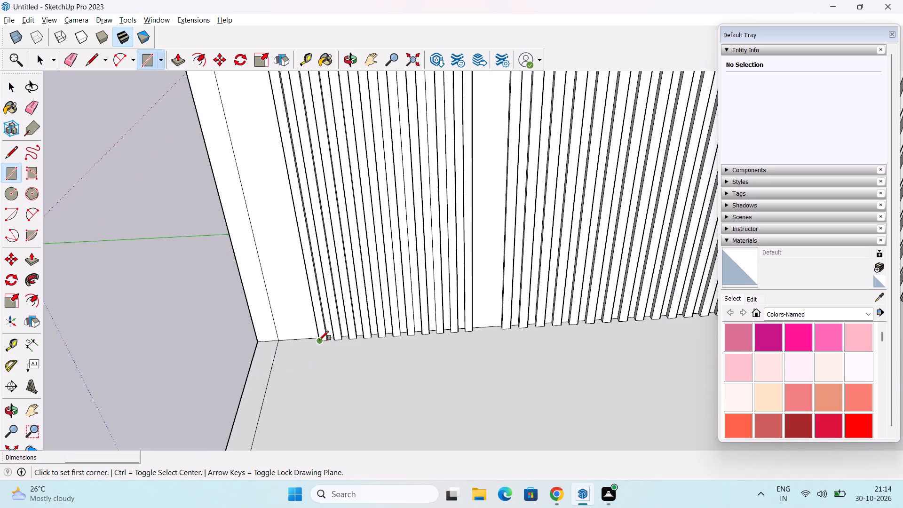
left_click(472, 331)
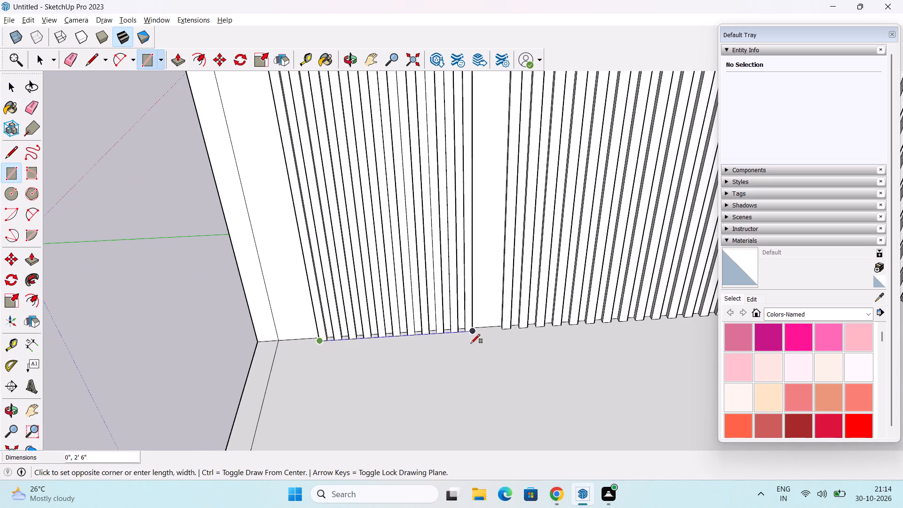
left_click(472, 387)
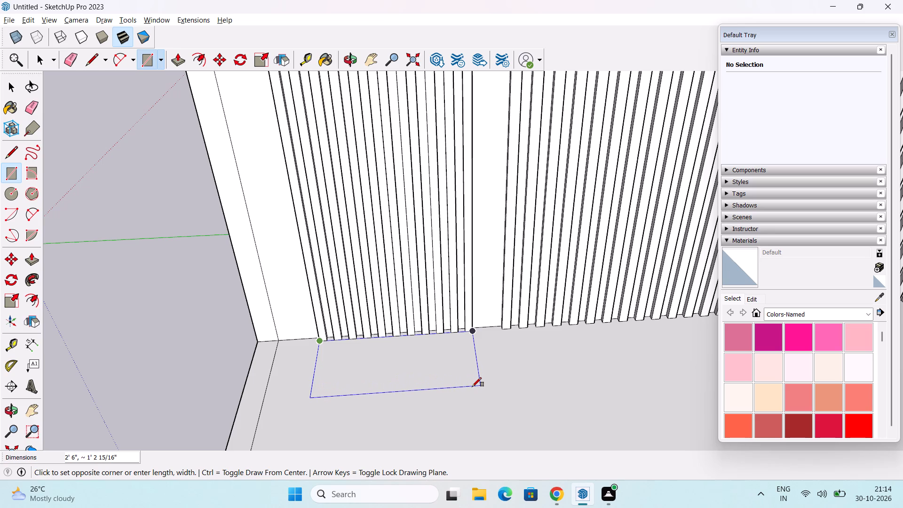
key("space")
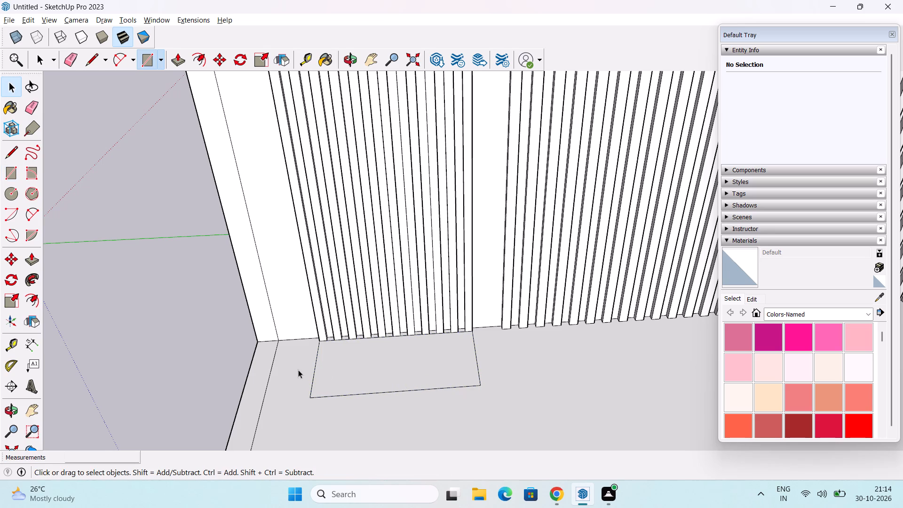
Copy the floor rectangle 8' 6" along the wall to the base of the right arched panel.
scroll(303, 365, "up", 2)
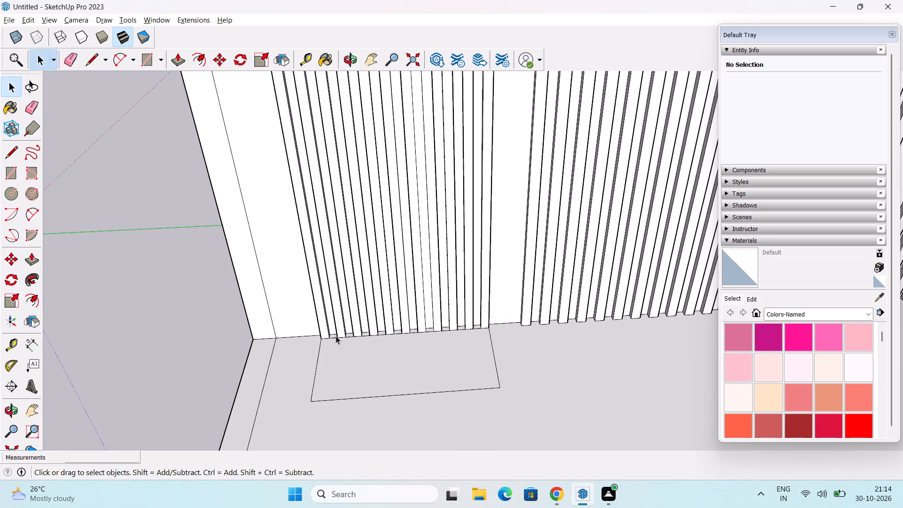
left_click(336, 336)
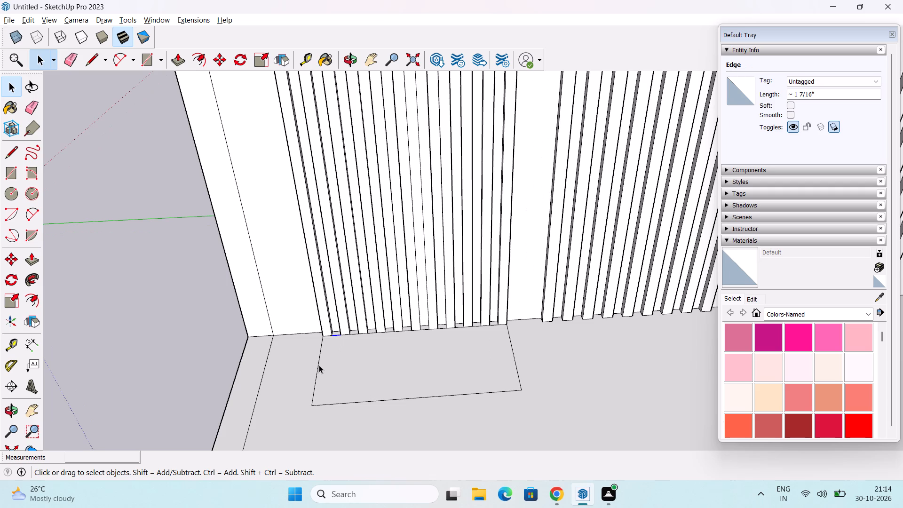
left_click(319, 365)
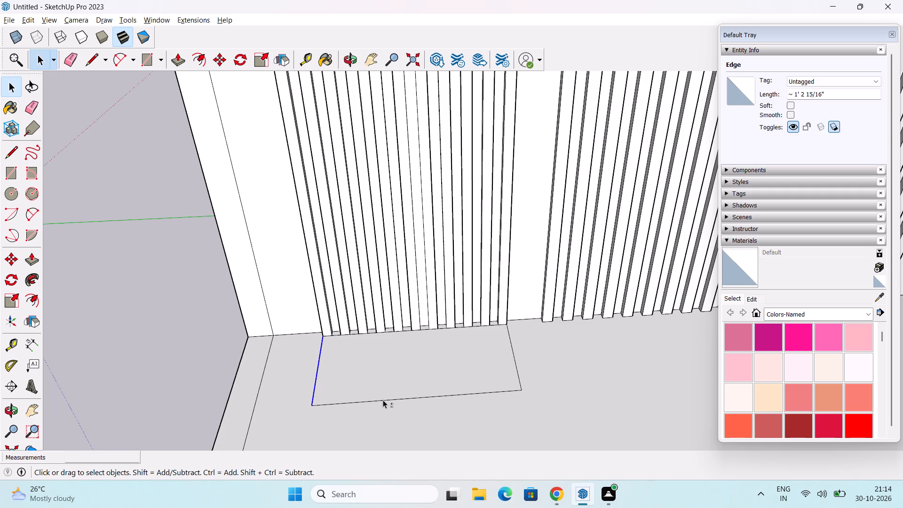
left_click(378, 377)
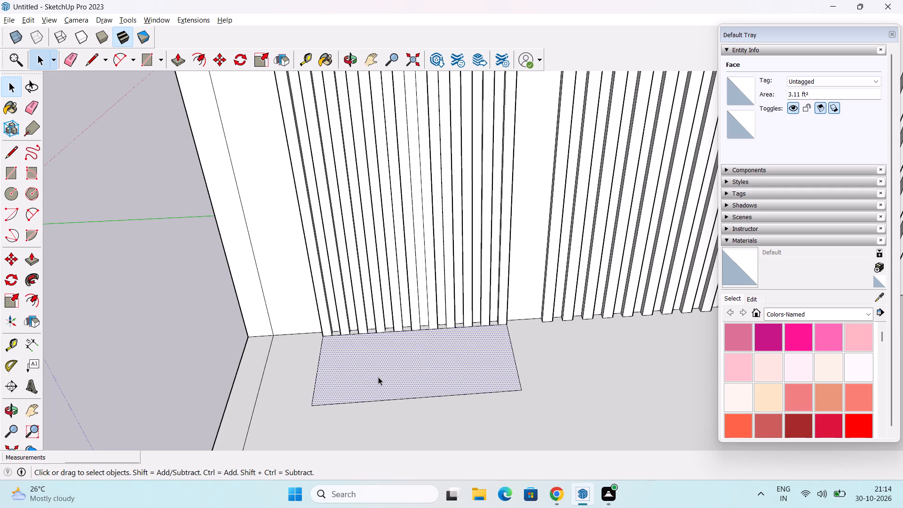
key("m")
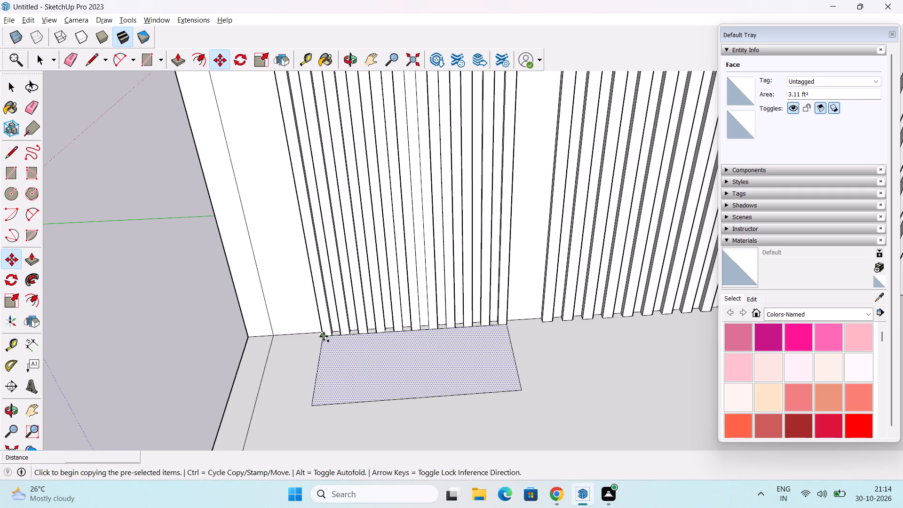
left_click(323, 336)
scroll(433, 329, "down", 3)
scroll(488, 332, "down", 2)
middle_click_drag(565, 336, 548, 341)
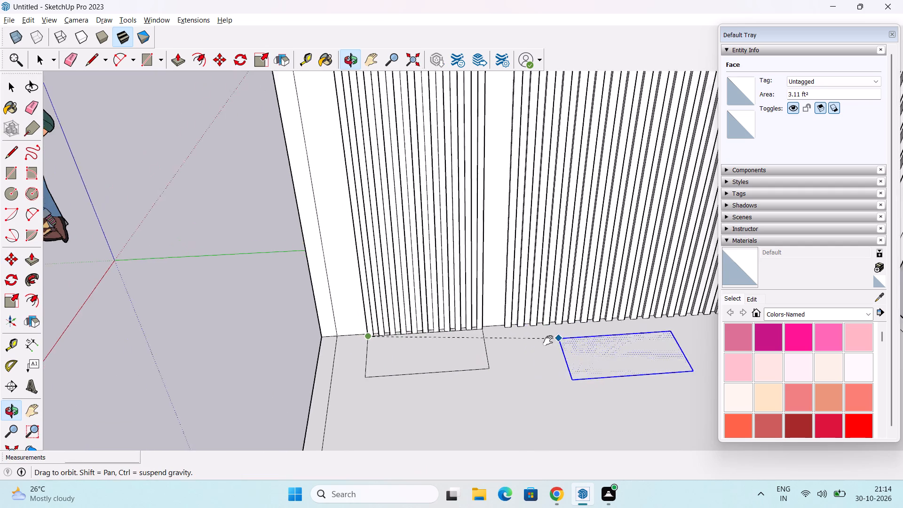
middle_click_drag(548, 341, 302, 378)
scroll(497, 348, "up", 7)
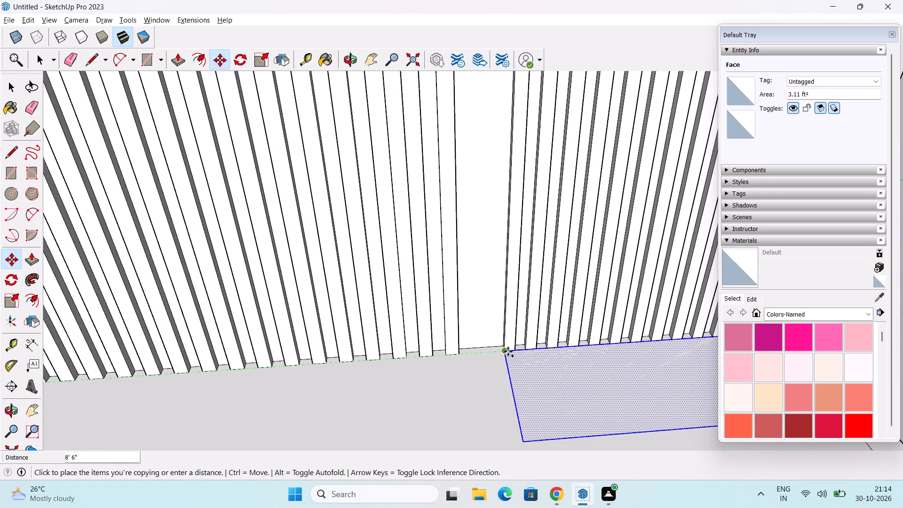
left_click(505, 351)
scroll(505, 352, "down", 3)
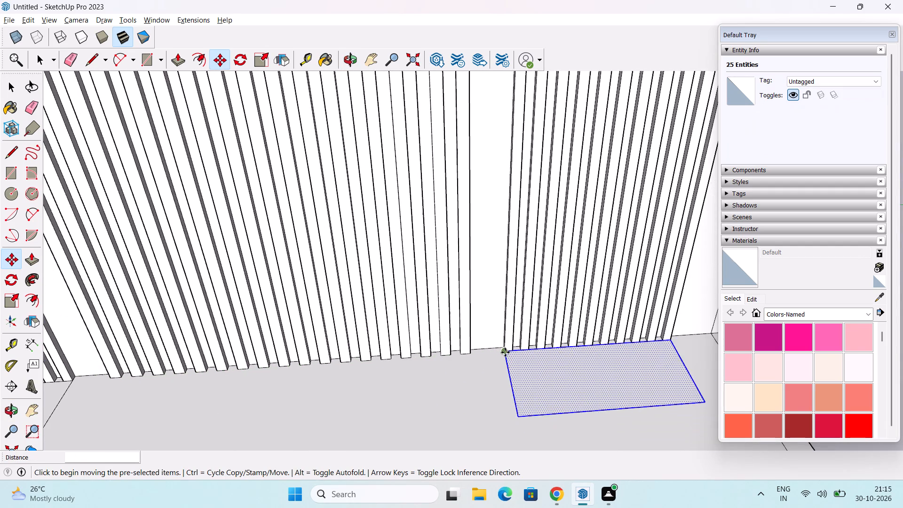
scroll(483, 371, "down", 4)
key("space")
scroll(258, 399, "down", 4)
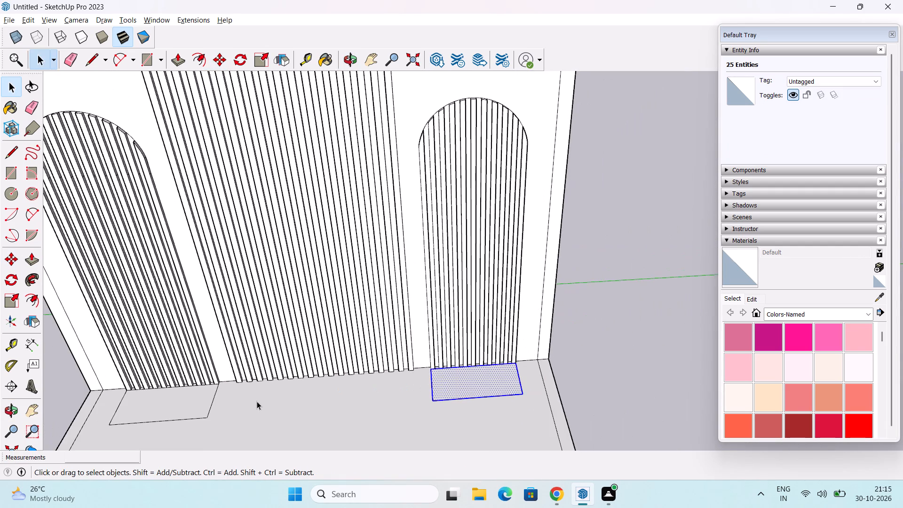
Pull the floor rectangle below the left arched panel up 2' to form a box.
middle_click_drag(257, 400, 408, 393, "shift")
left_click(193, 380)
middle_click_drag(379, 403, 404, 432)
key("p")
left_click(331, 388)
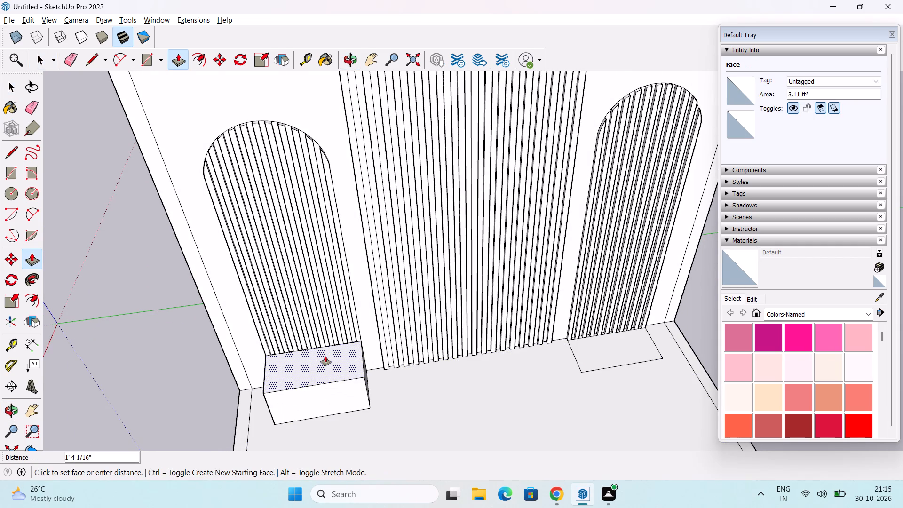
type("1'")
key("Return")
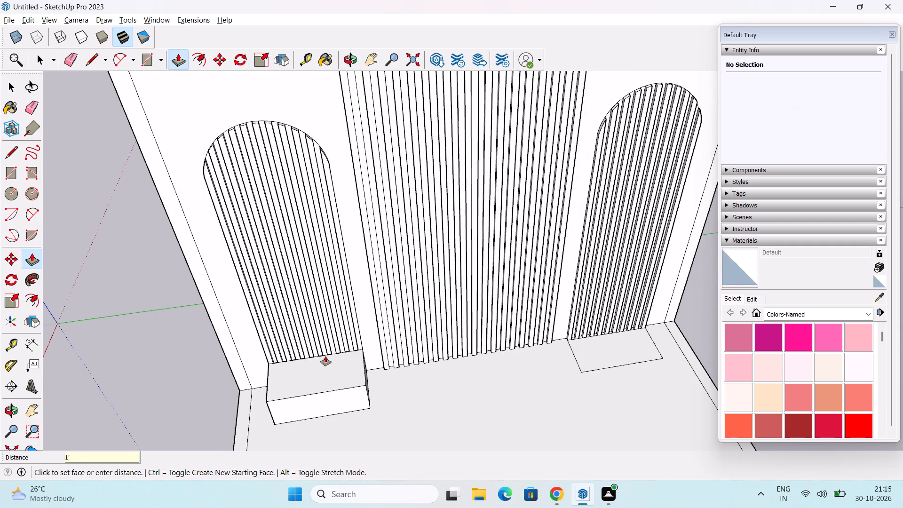
type("2'")
key("Return")
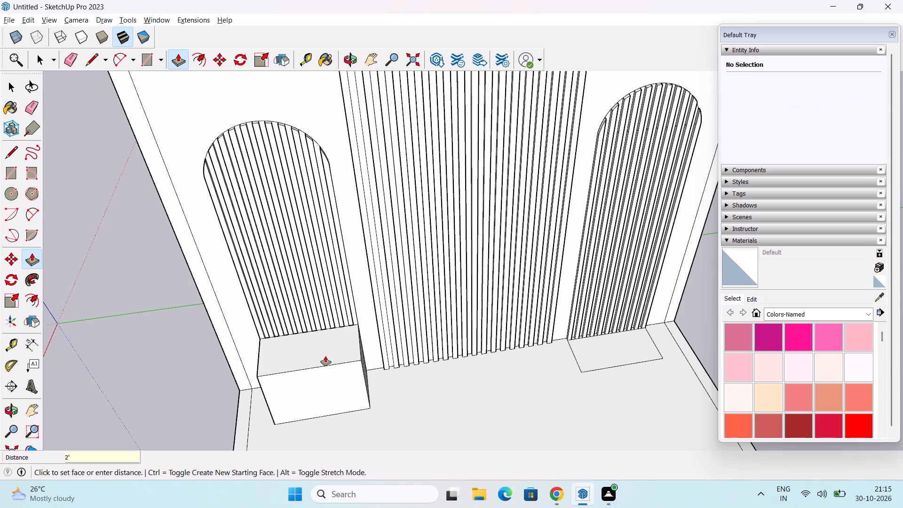
Repeat the 2' upward pull on the floor rectangle below the right arched panel.
double_click(585, 350)
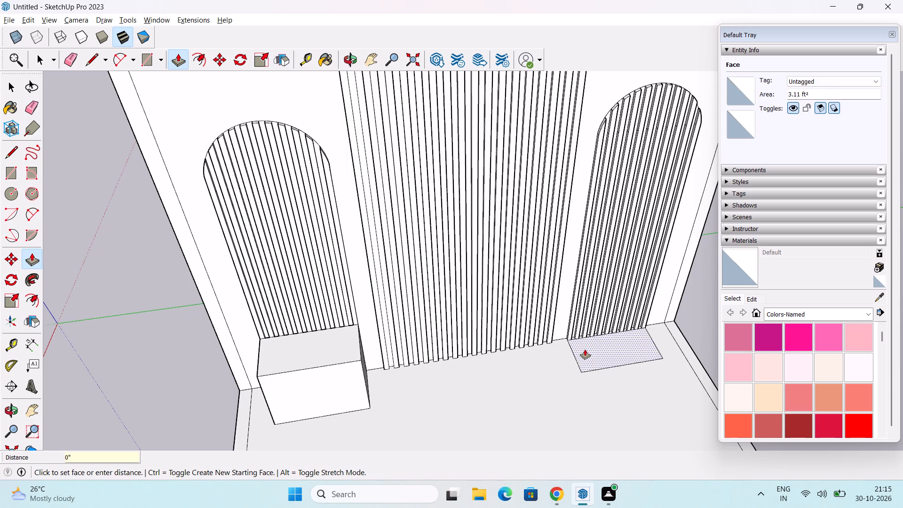
middle_click_drag(582, 385, 526, 232)
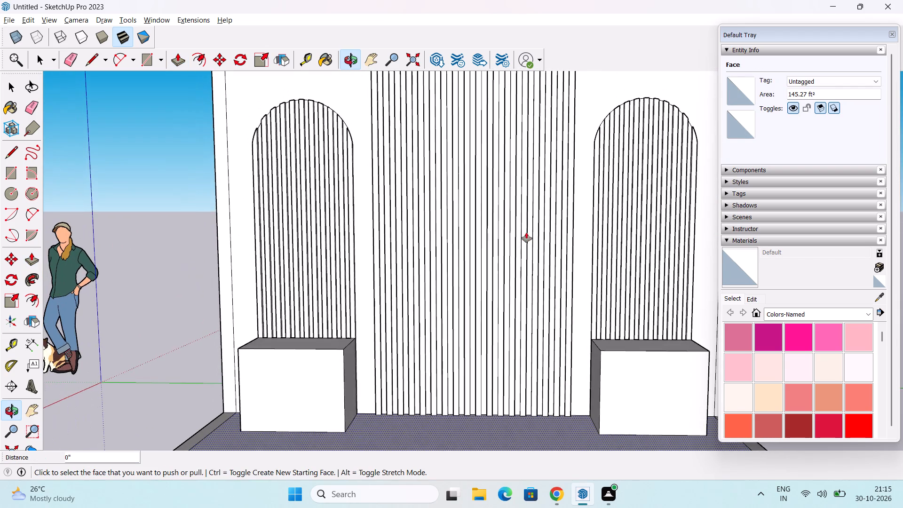
key("space")
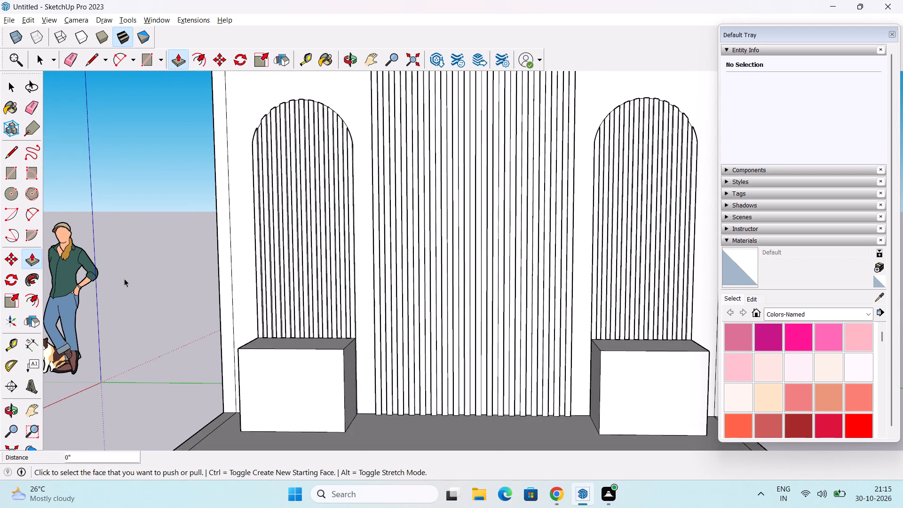
Copy the bottom front edge of the box below the left arched panel 4" up its front face.
middle_click_drag(140, 322, 192, 385)
middle_click_drag(276, 402, 264, 257)
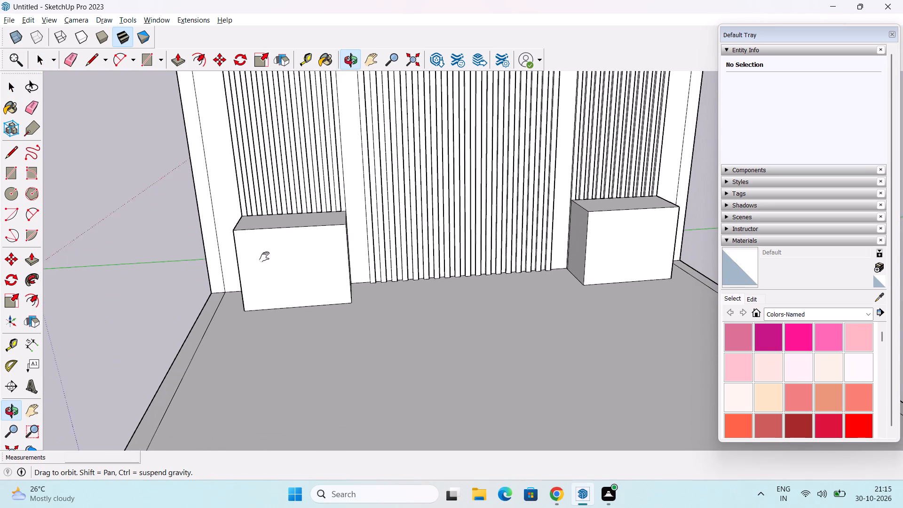
middle_click_drag(264, 257, 256, 246)
scroll(255, 272, "up", 2)
middle_click_drag(258, 313, 288, 259)
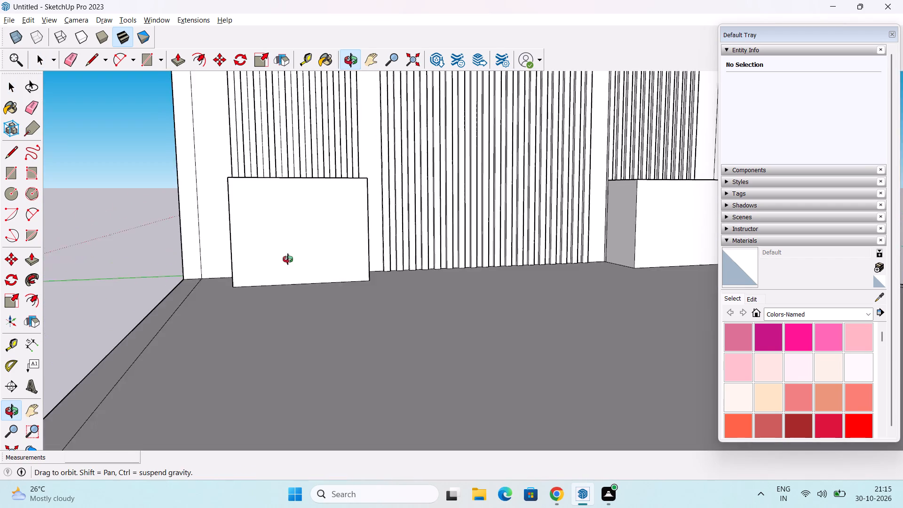
middle_click_drag(288, 259, 287, 304)
scroll(250, 306, "up", 3)
middle_click_drag(277, 318, 262, 328)
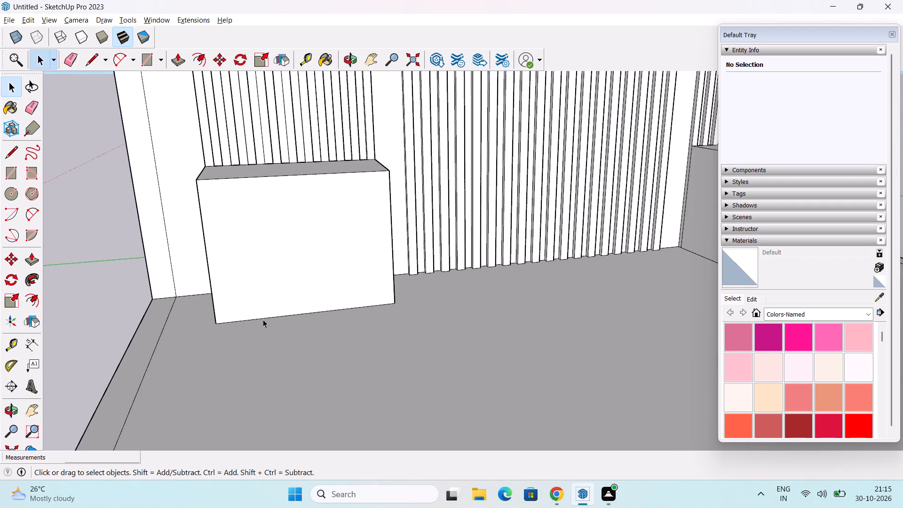
key("l")
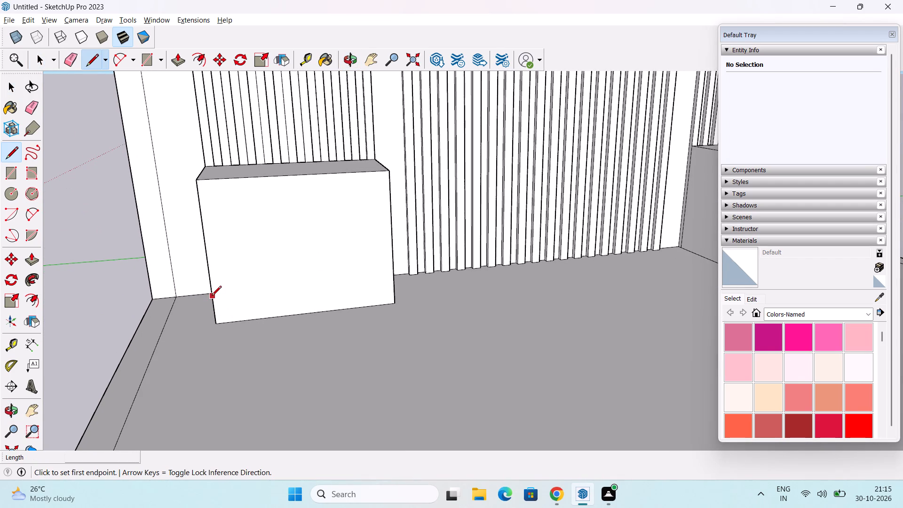
key("space")
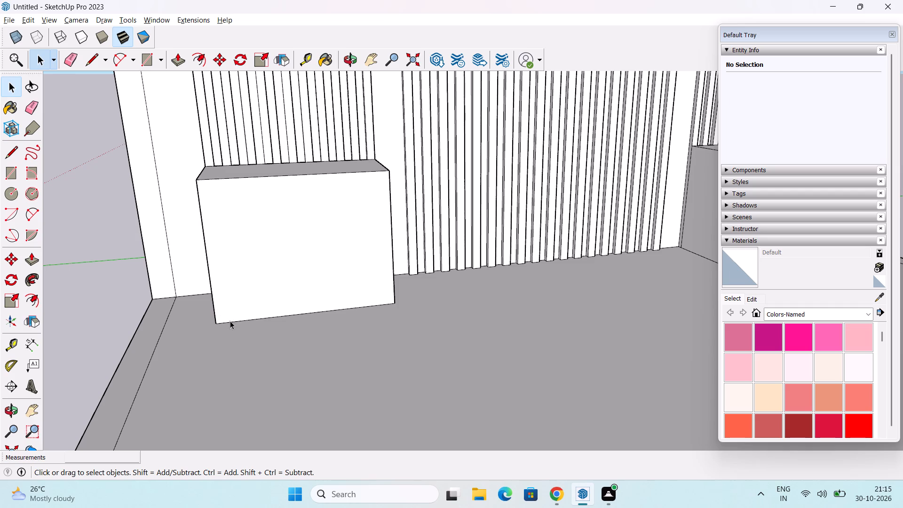
left_click(230, 321)
key("m")
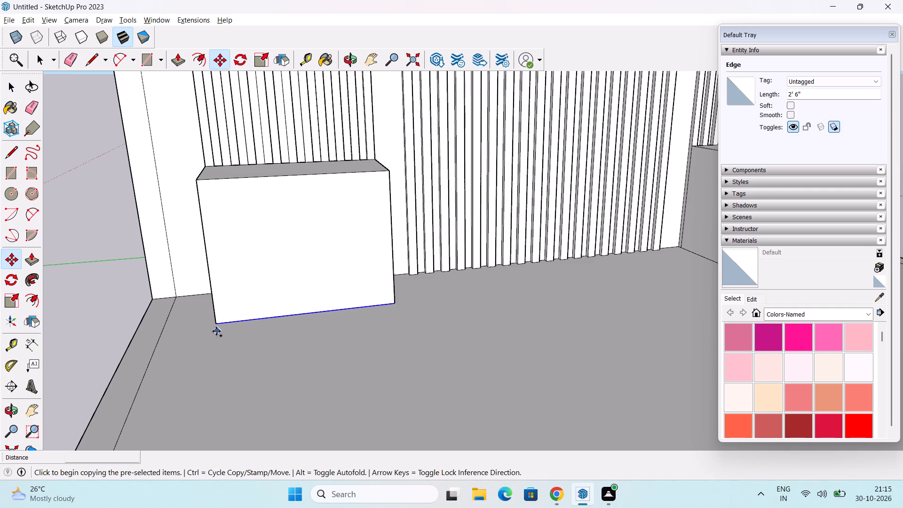
left_click(216, 325)
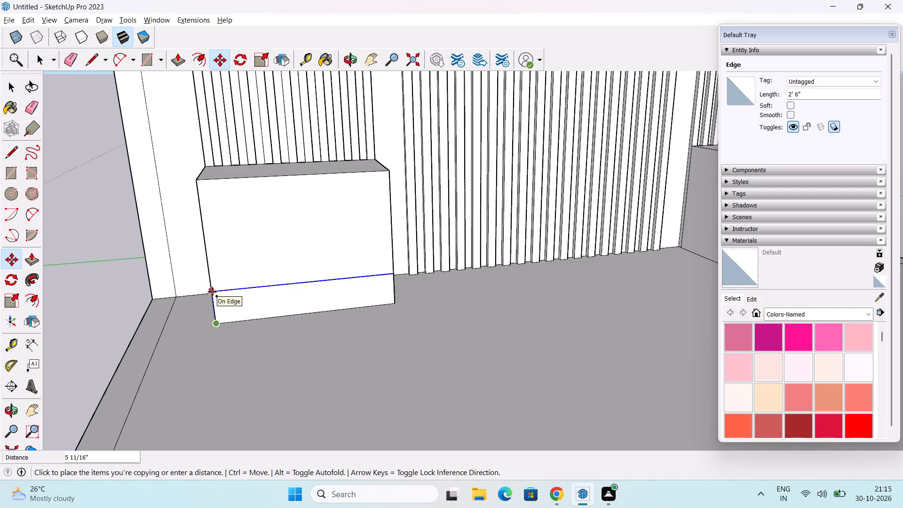
key("6")
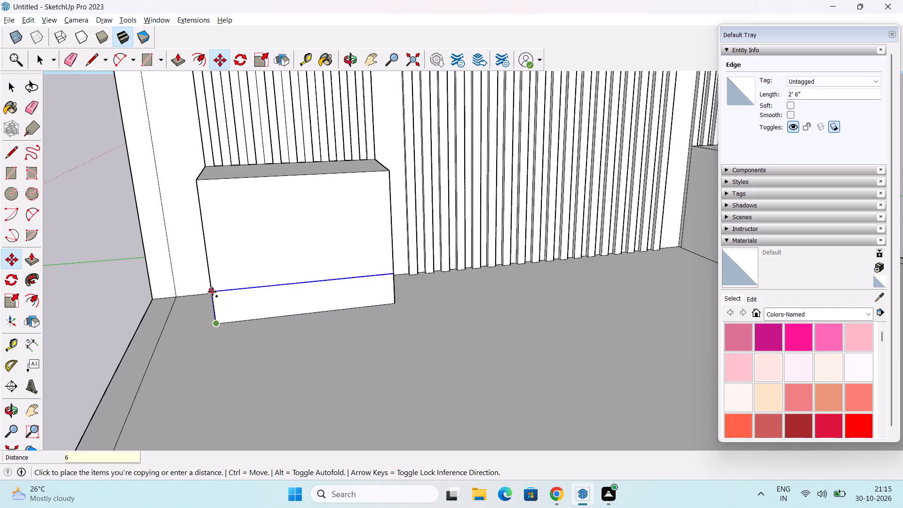
key("BackSpace")
key("4")
key("Return")
key("space")
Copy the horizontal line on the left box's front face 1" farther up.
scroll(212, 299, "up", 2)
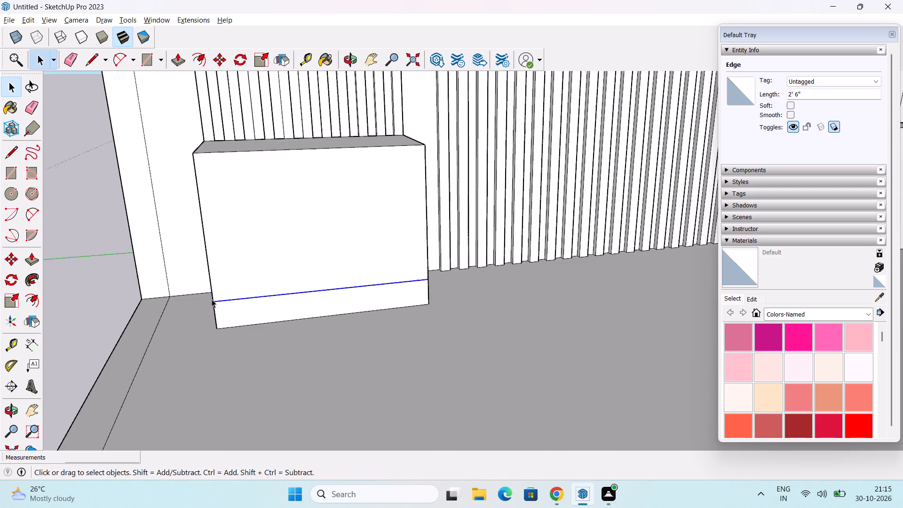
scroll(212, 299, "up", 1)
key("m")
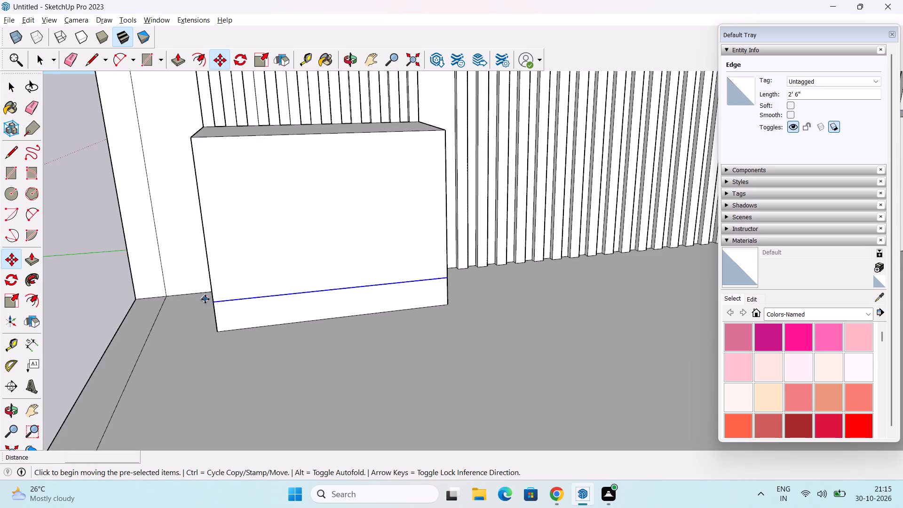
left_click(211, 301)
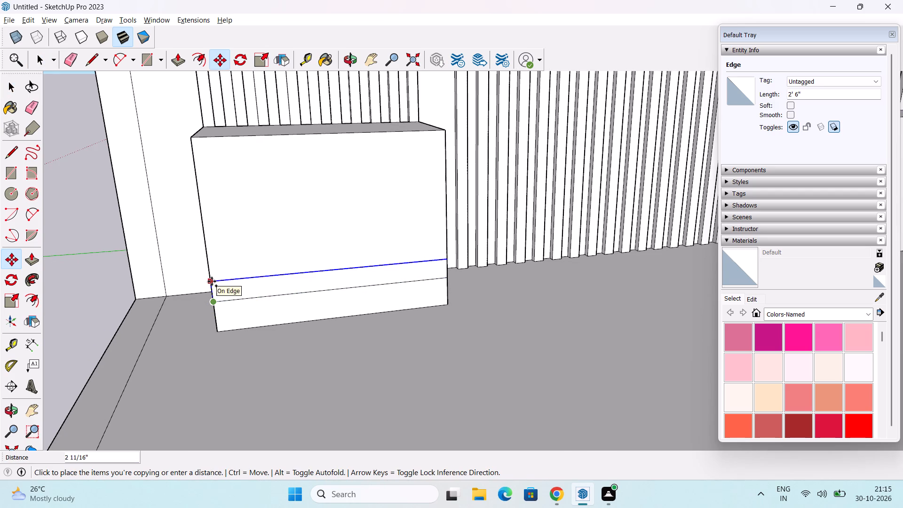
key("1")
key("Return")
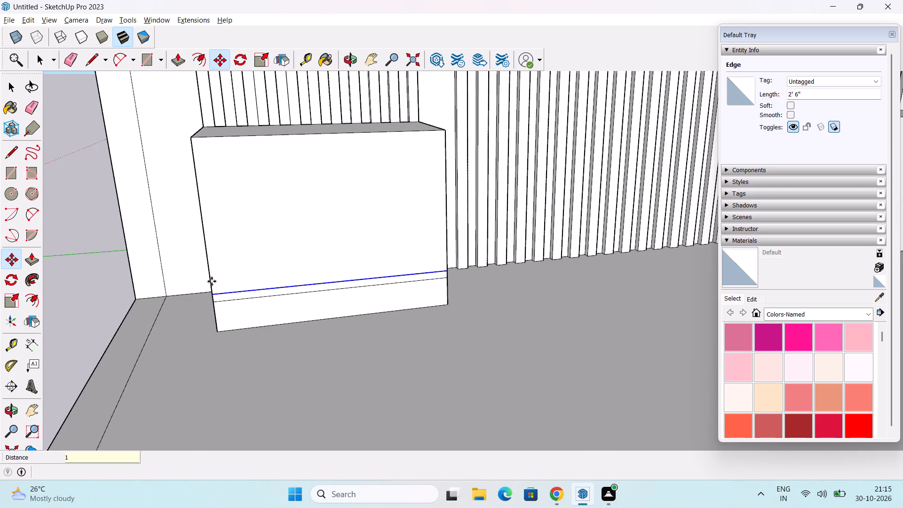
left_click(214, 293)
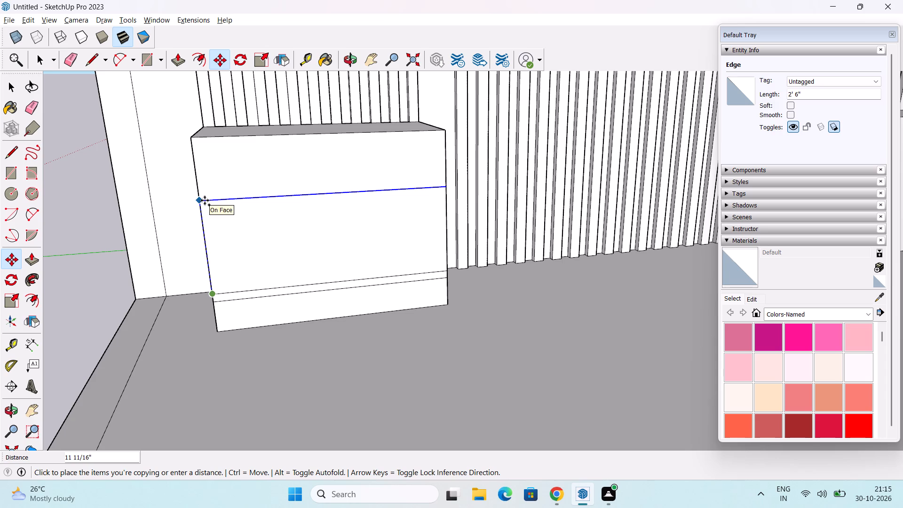
Undo the 1" and 4" line copies on the left box's front face.
key("ctrl+z")
key("ctrl+z")
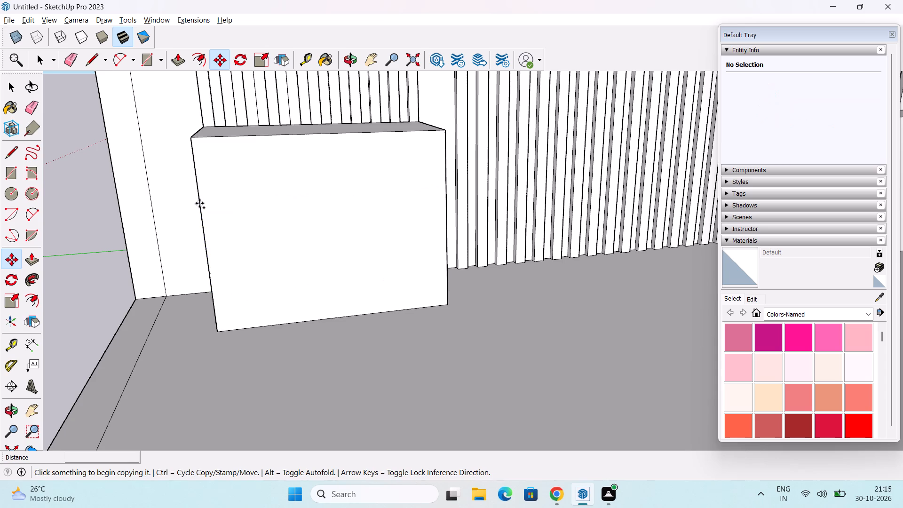
Offset the outline of the left box's front face 1" inward.
key("space")
left_click(32, 298)
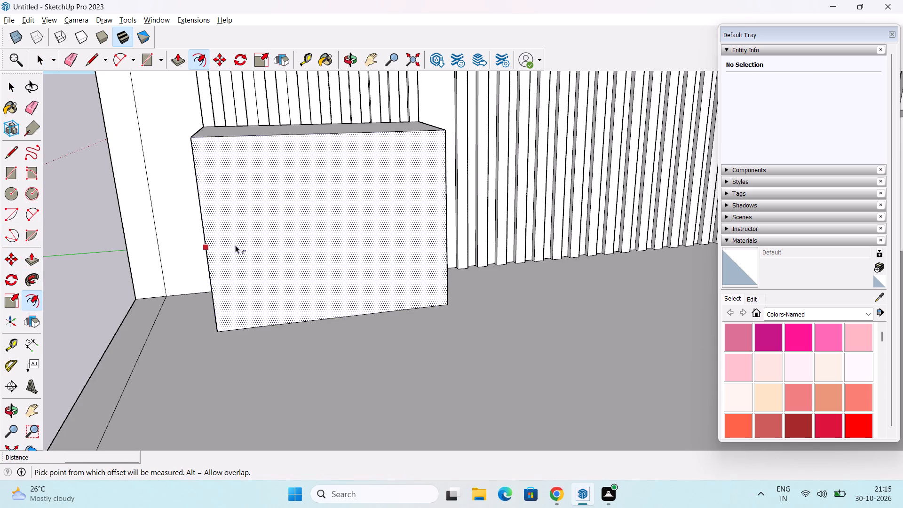
scroll(234, 246, "down", 7)
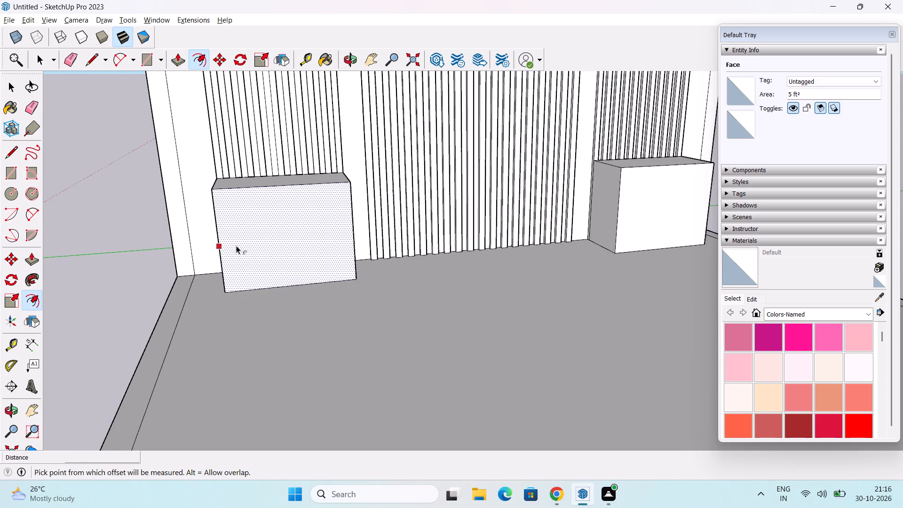
scroll(236, 246, "up", 5)
left_click(228, 238)
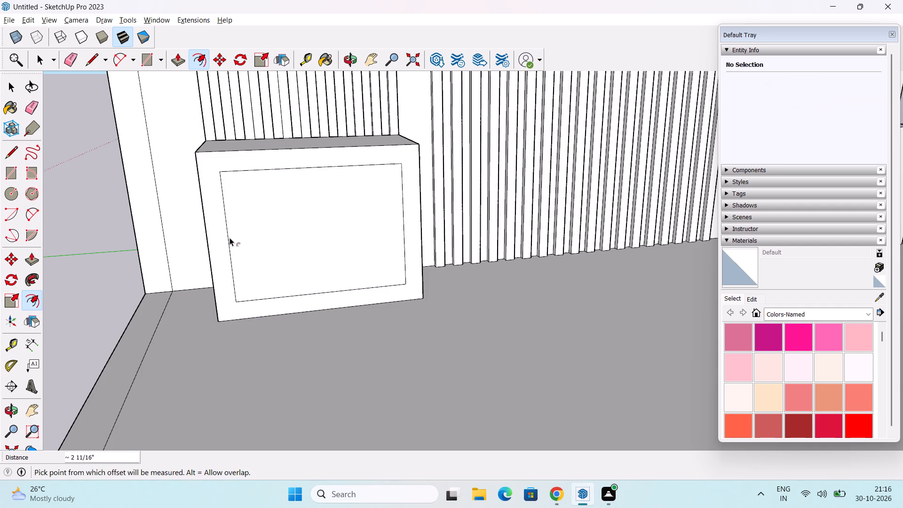
key("ctrl+z")
left_click(219, 231)
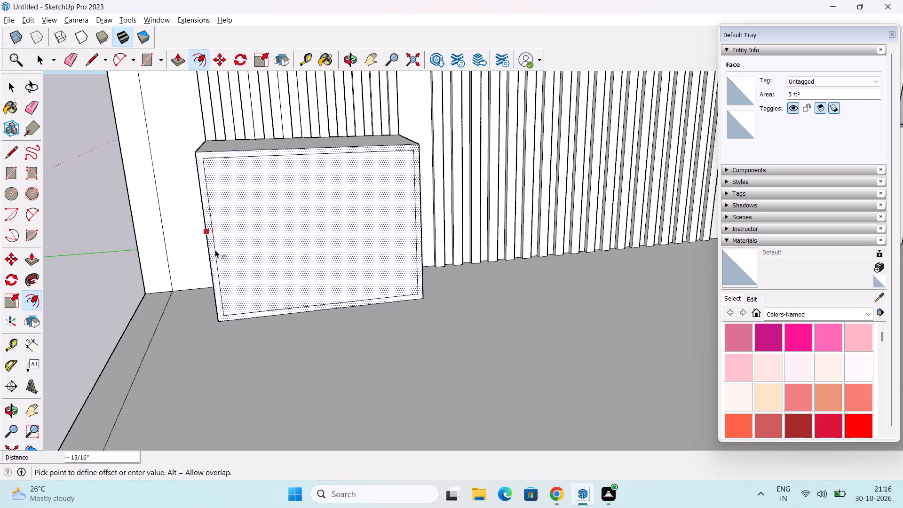
key("1")
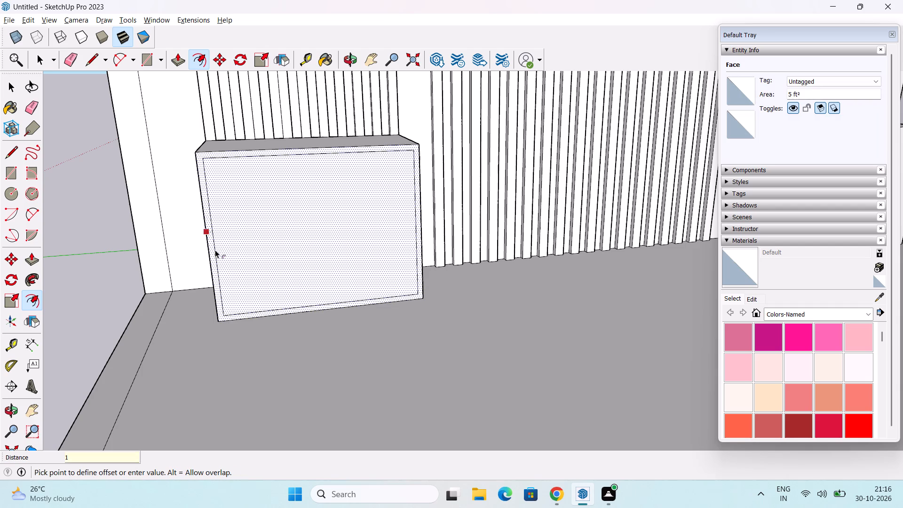
key("Return")
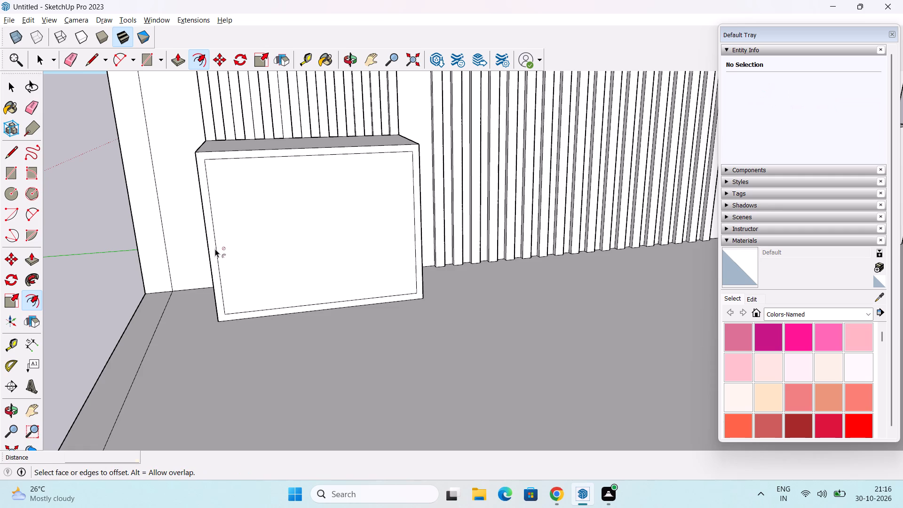
key("space")
Copy the bottom edge of the inset outline 4" up the left box's front face.
middle_click_drag(217, 278, 209, 231)
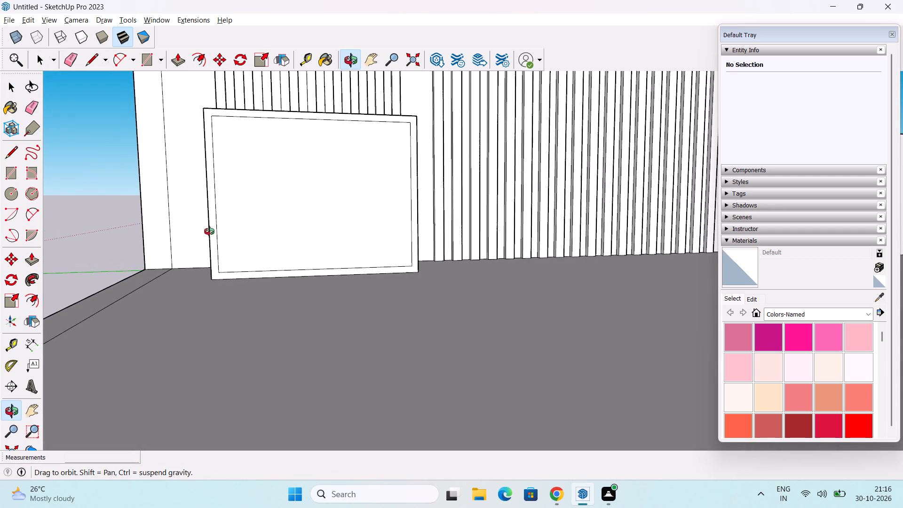
middle_click_drag(209, 231, 191, 269)
scroll(212, 309, "up", 4)
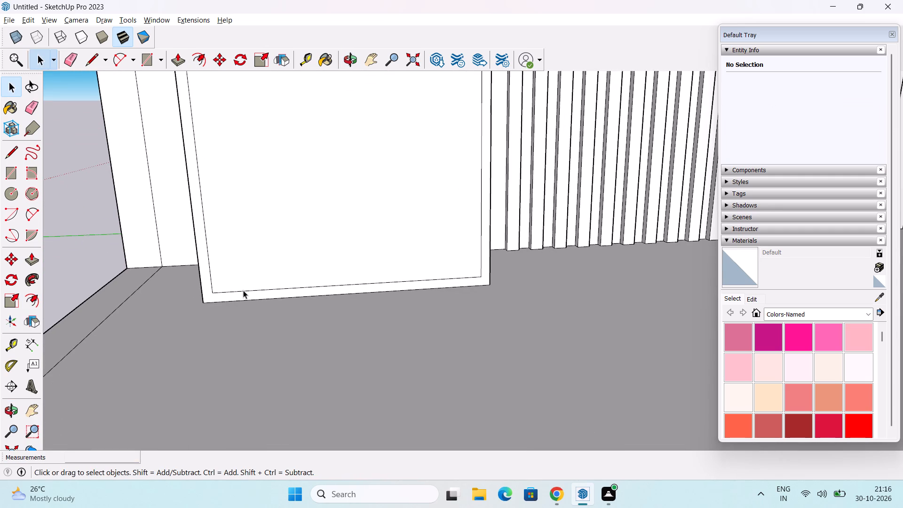
left_click(243, 290)
key("m")
scroll(198, 296, "up", 3)
scroll(214, 291, "down", 3)
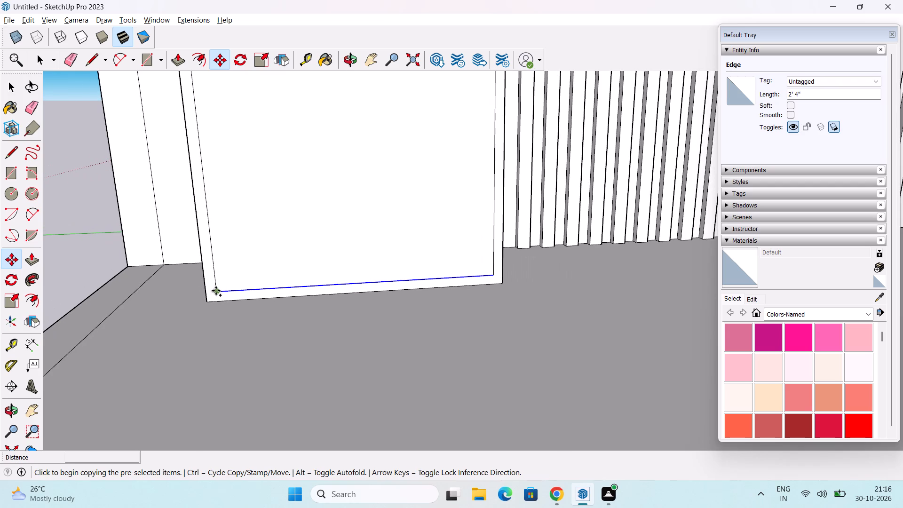
left_click(215, 291)
key("4")
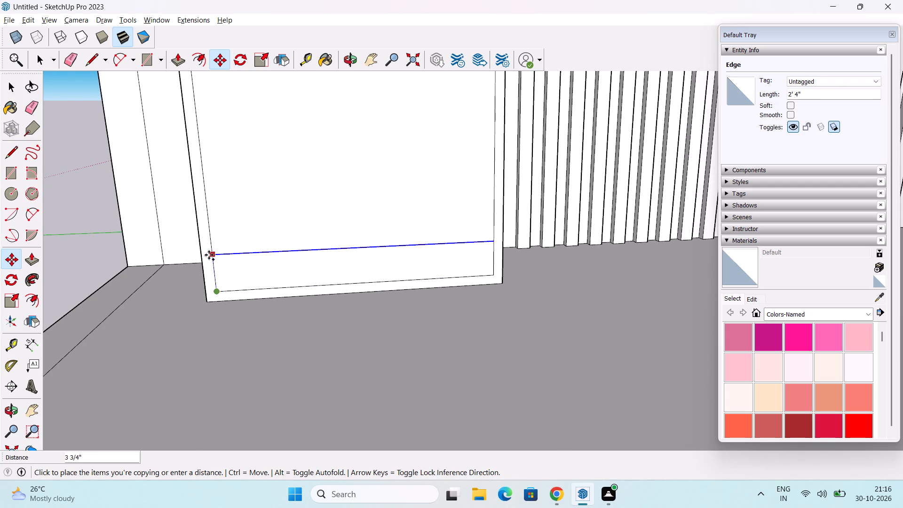
key("Return")
scroll(209, 257, "down", 2)
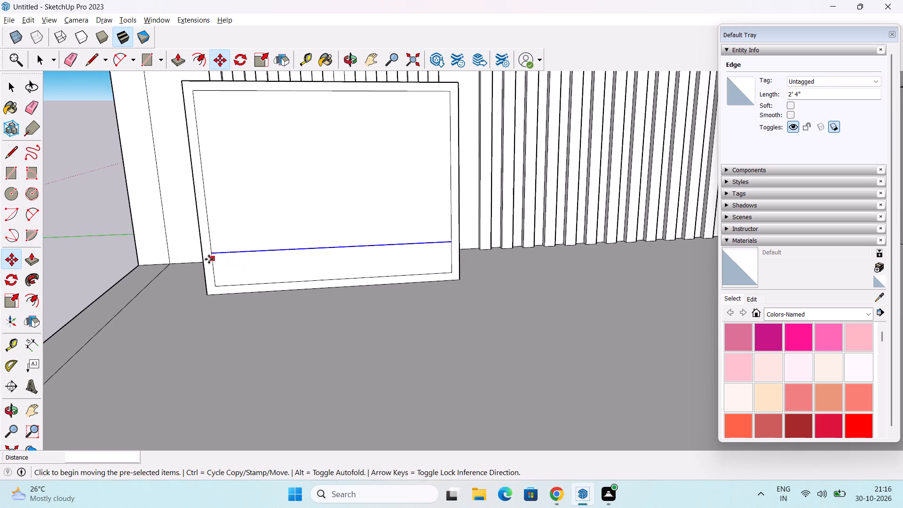
Copy the new horizontal line 1' farther up inside the left box's inset outline.
middle_click_drag(209, 259, 216, 322)
scroll(213, 305, "up", 2)
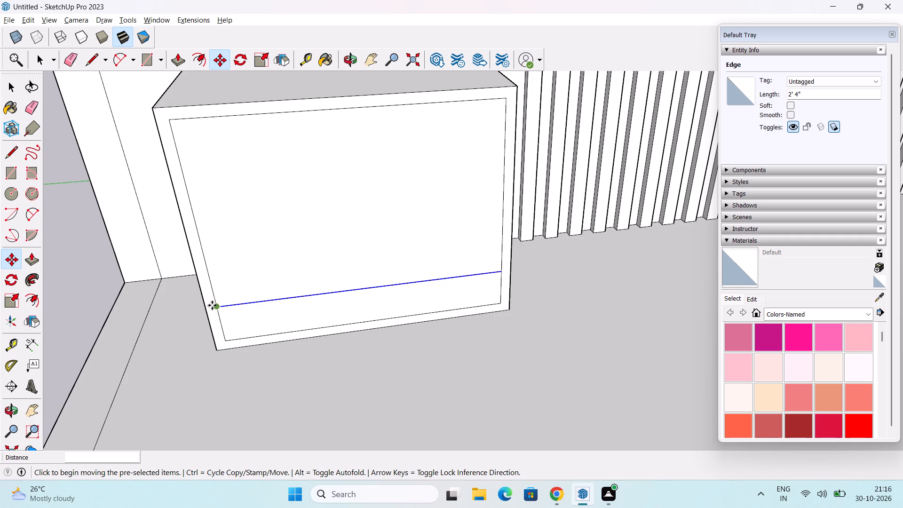
left_click(220, 308)
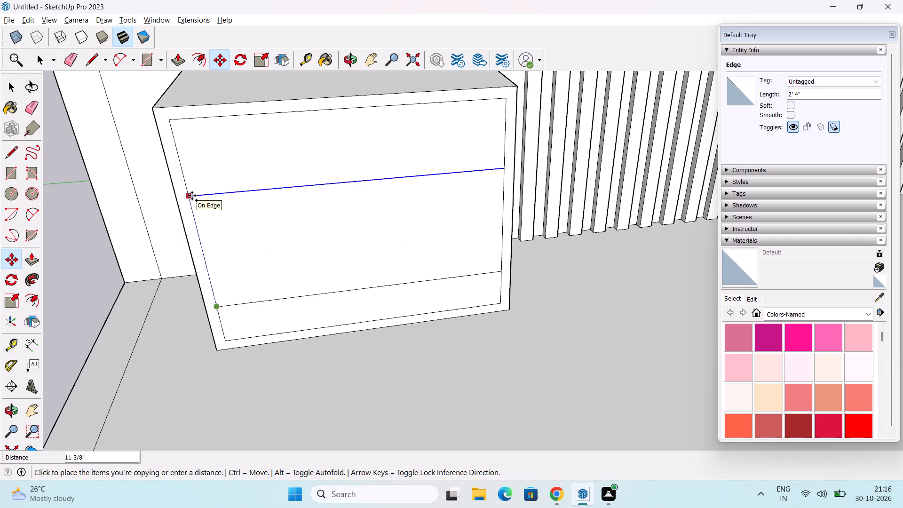
scroll(192, 196, "down", 1)
middle_click_drag(192, 196, 191, 159)
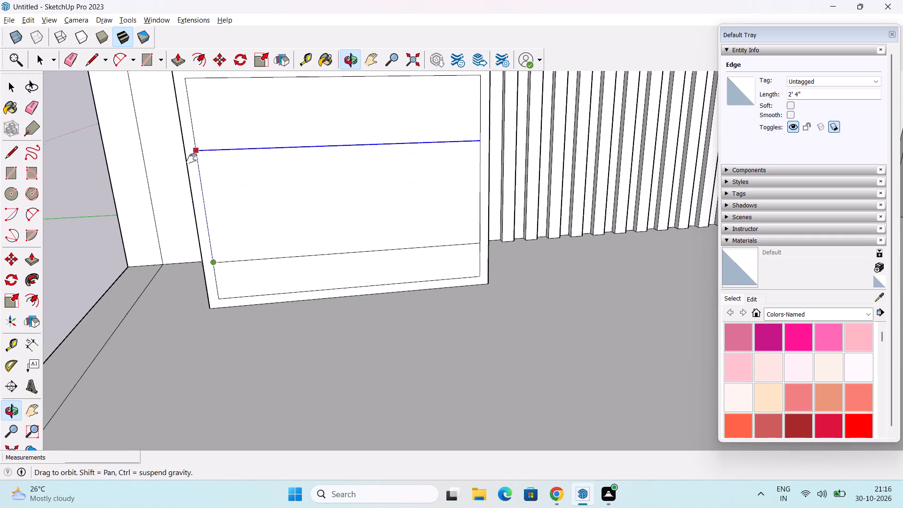
middle_click_drag(191, 159, 183, 229)
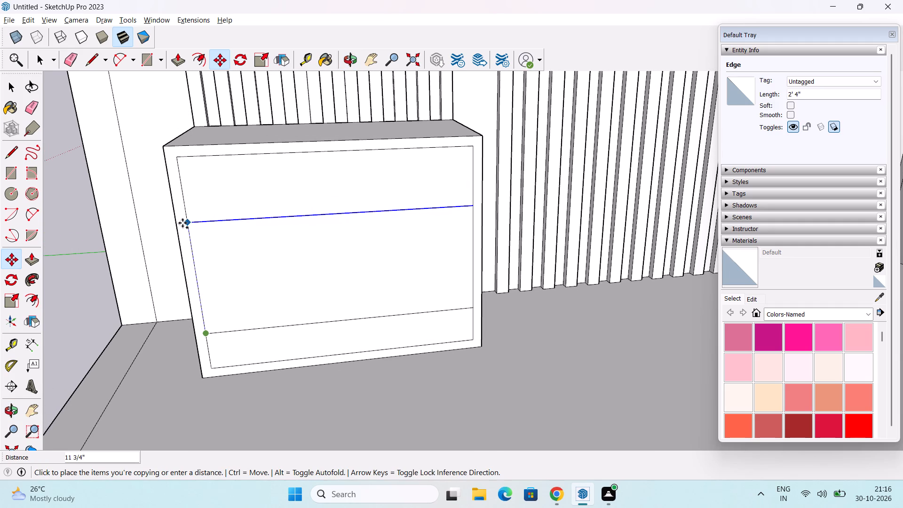
type("1'")
key("Return")
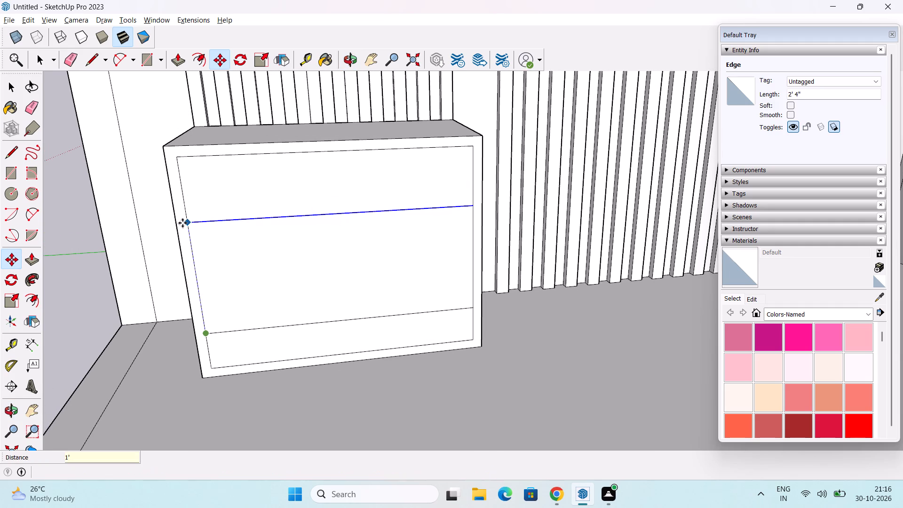
scroll(218, 250, "down", 2)
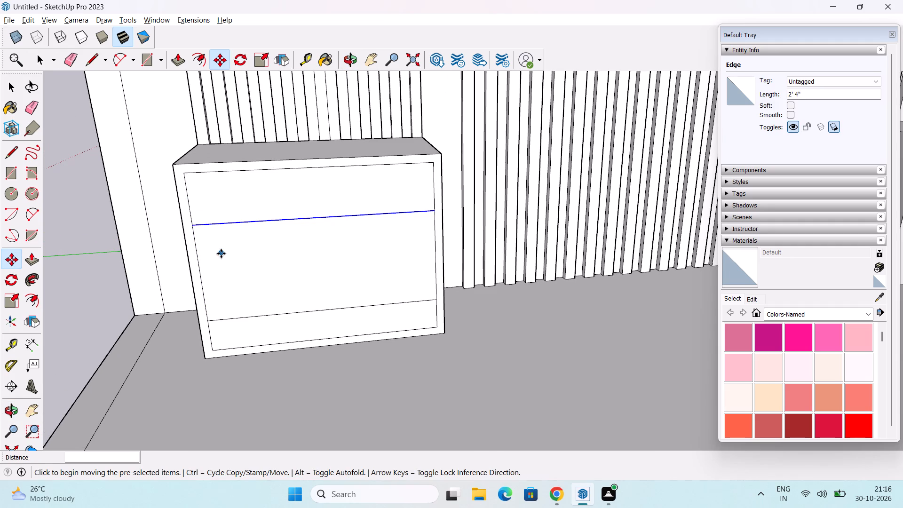
key("space")
Repeat the 1" inward offset on the front face of the box below the right arched panel.
scroll(238, 271, "down", 3)
middle_click_drag(290, 284, 54, 274)
scroll(337, 270, "down", 3)
middle_click_drag(357, 270, 324, 271, "shift")
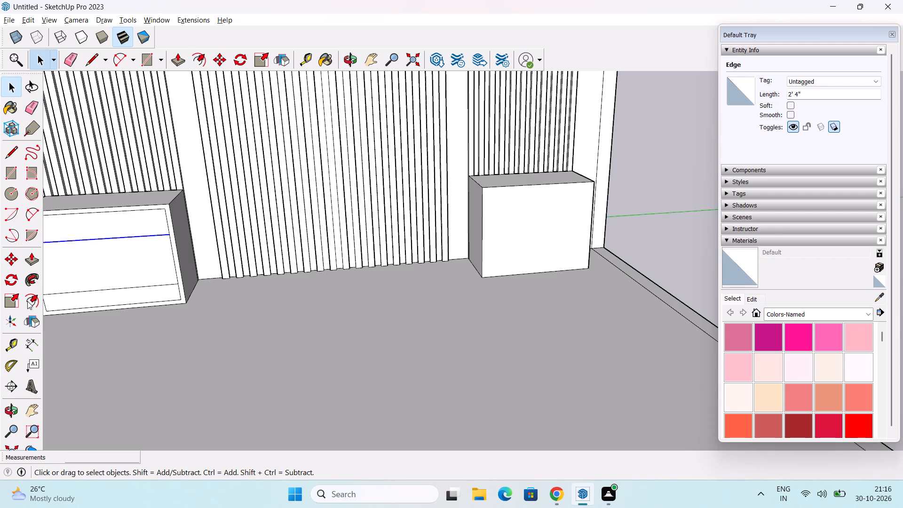
left_click_drag(29, 300, 38, 297)
double_click(533, 232)
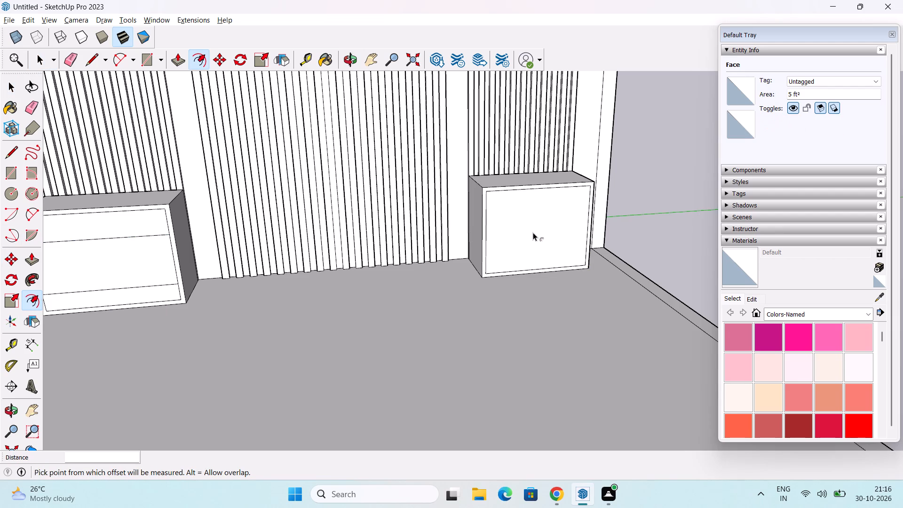
key("space")
Measure the gap between the inset outline and the top edge of the right box's front face with the Dimension tool.
scroll(493, 245, "up", 2)
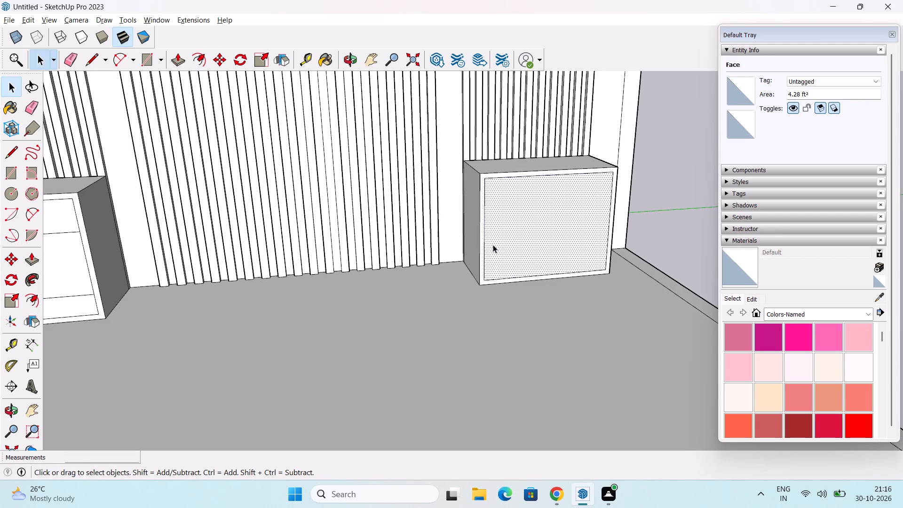
scroll(493, 245, "up", 2)
key("Escape")
middle_click_drag(500, 245, 452, 243)
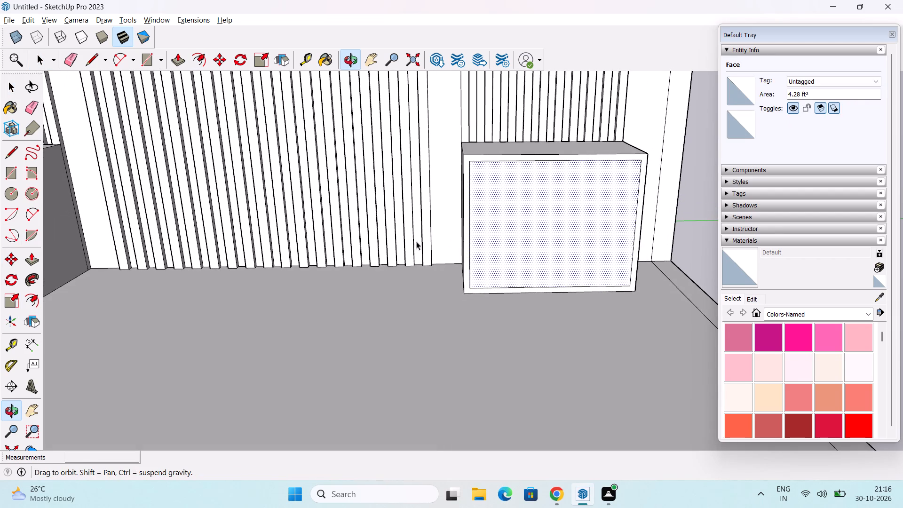
left_click(33, 343)
scroll(464, 151, "up", 3)
scroll(506, 161, "up", 2)
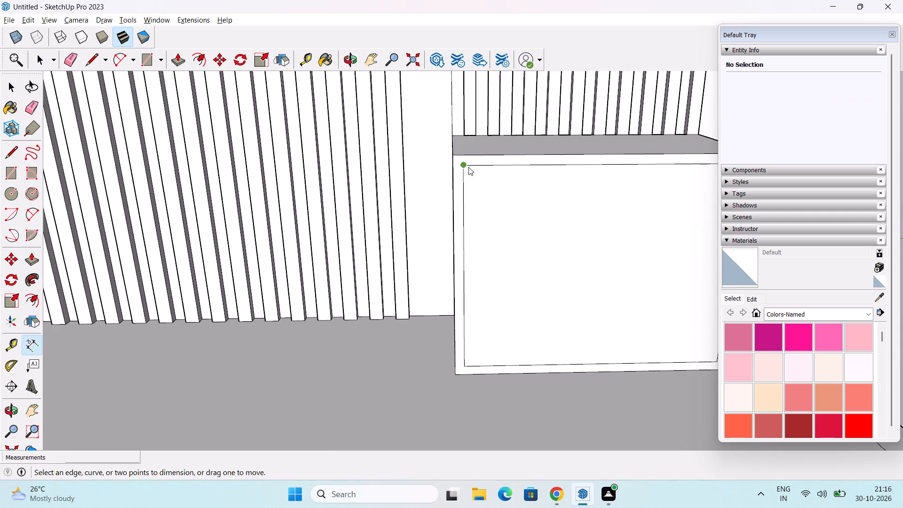
left_click(468, 167)
left_click(465, 154)
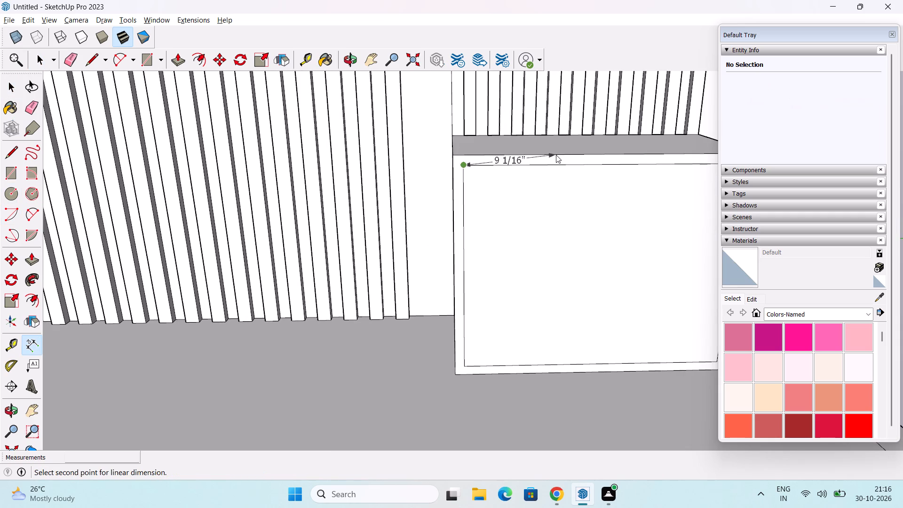
scroll(556, 155, "up", 3)
scroll(439, 154, "up", 2)
left_click(439, 154)
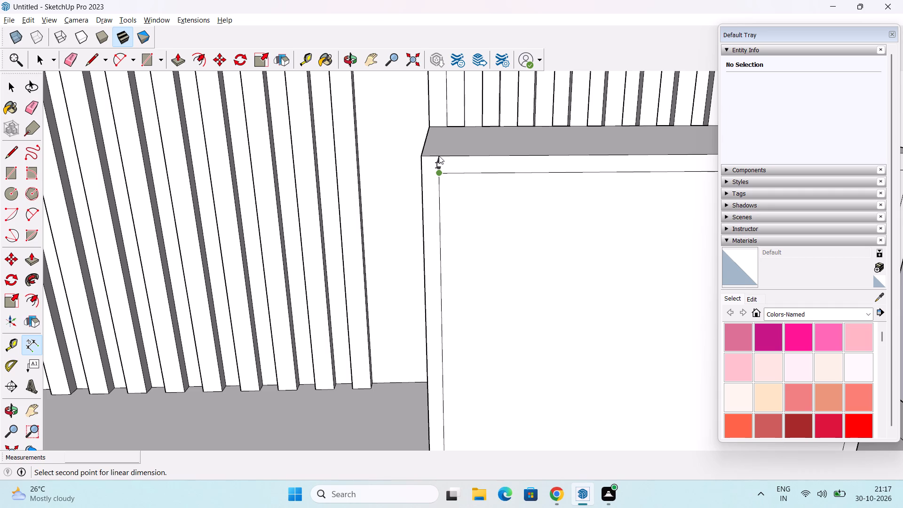
left_click(439, 156)
scroll(445, 151, "up", 2)
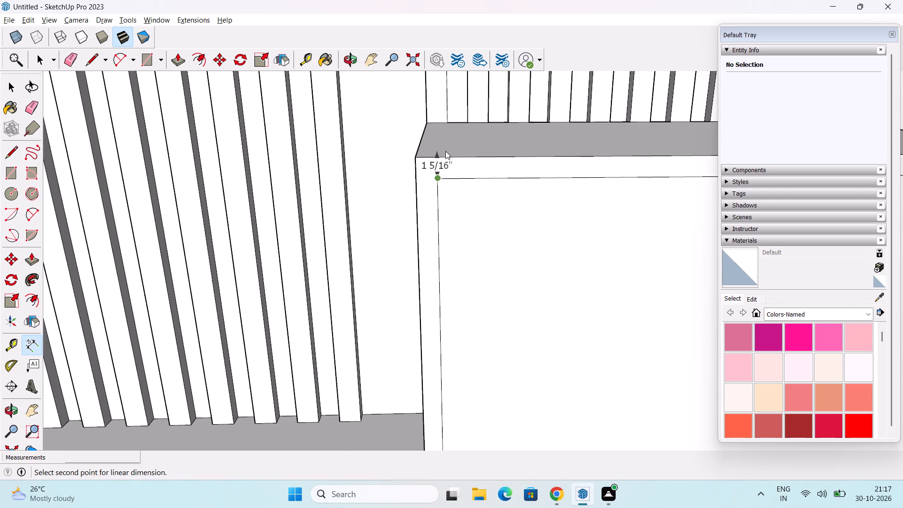
scroll(445, 151, "up", 2)
key("Escape")
Copy the bottom edge of the inset outline 4" up the right box's front face.
scroll(437, 156, "down", 9)
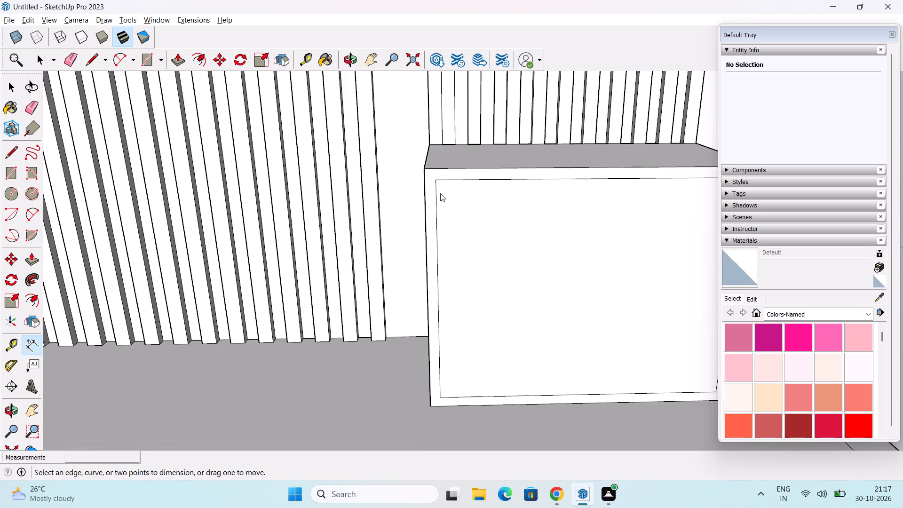
scroll(440, 193, "down", 4)
middle_click_drag(460, 207, 338, 216)
middle_click_drag(306, 254, 339, 211)
middle_click_drag(349, 321, 328, 347)
scroll(340, 340, "up", 3)
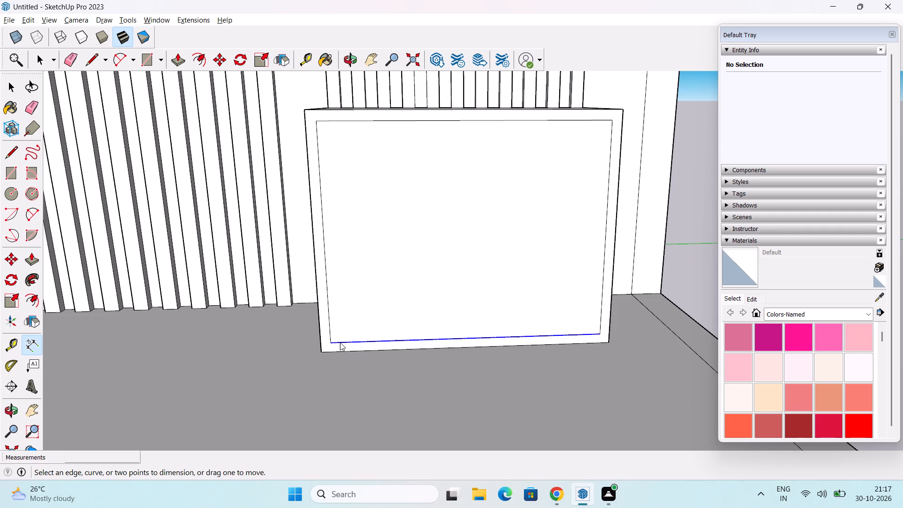
left_click(340, 342)
key("space")
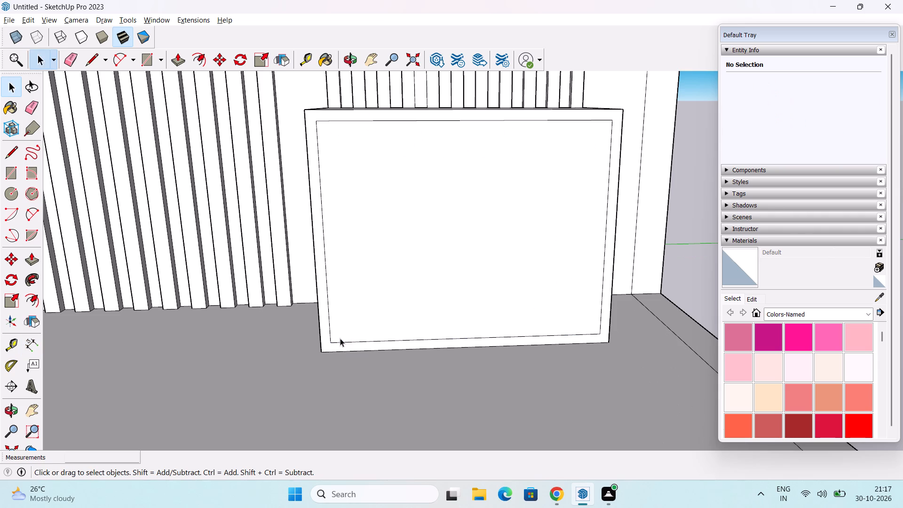
left_click(347, 342)
key("m")
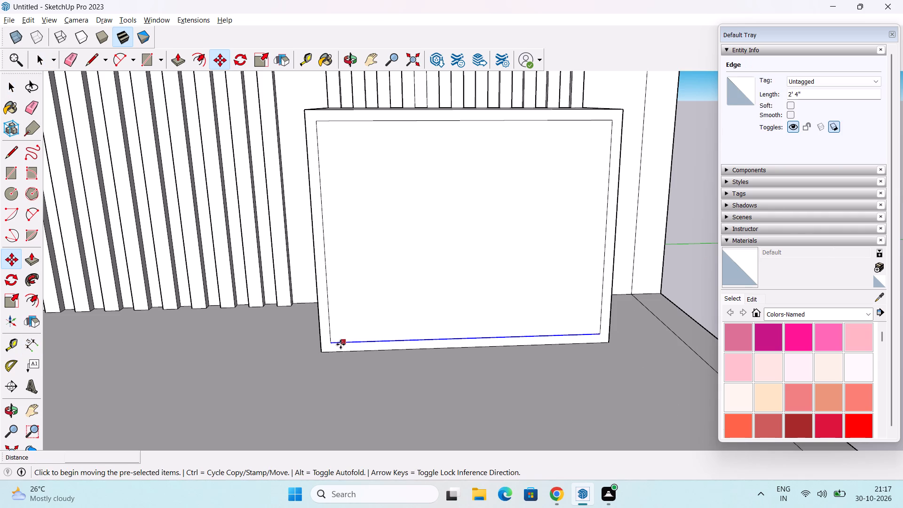
left_click(331, 341)
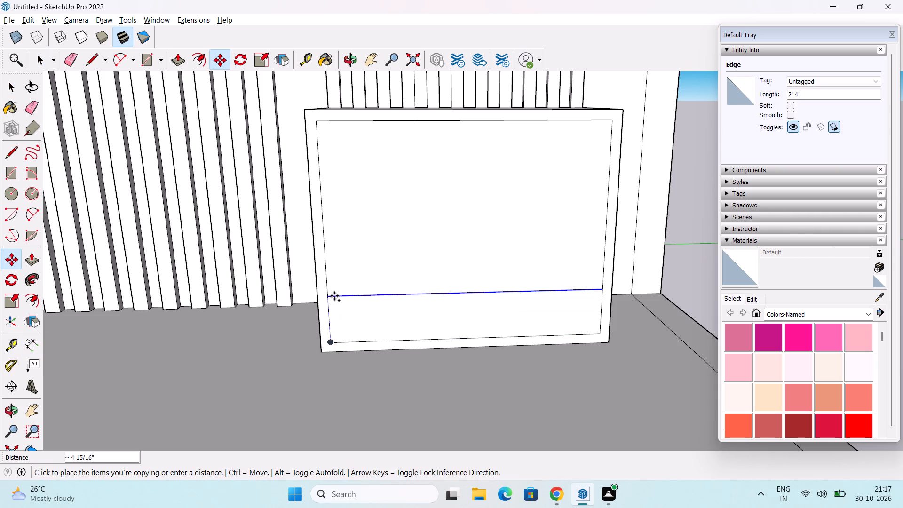
key("4")
key("Return")
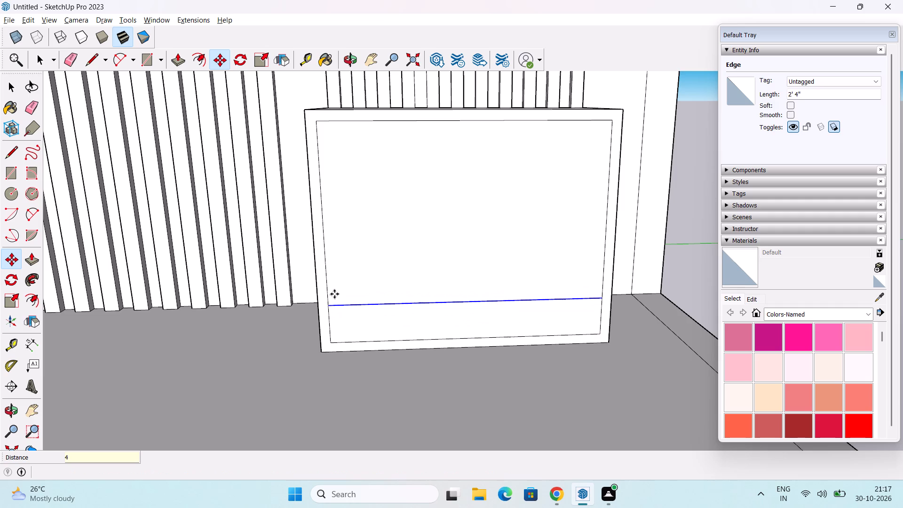
Copy the new horizontal line 1' farther up inside the right box's inset outline.
scroll(334, 294, "down", 2)
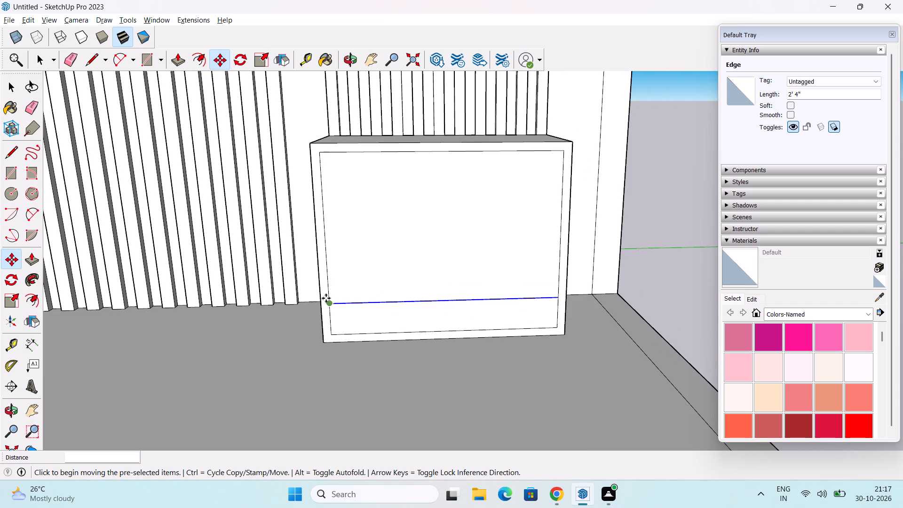
left_click(328, 304)
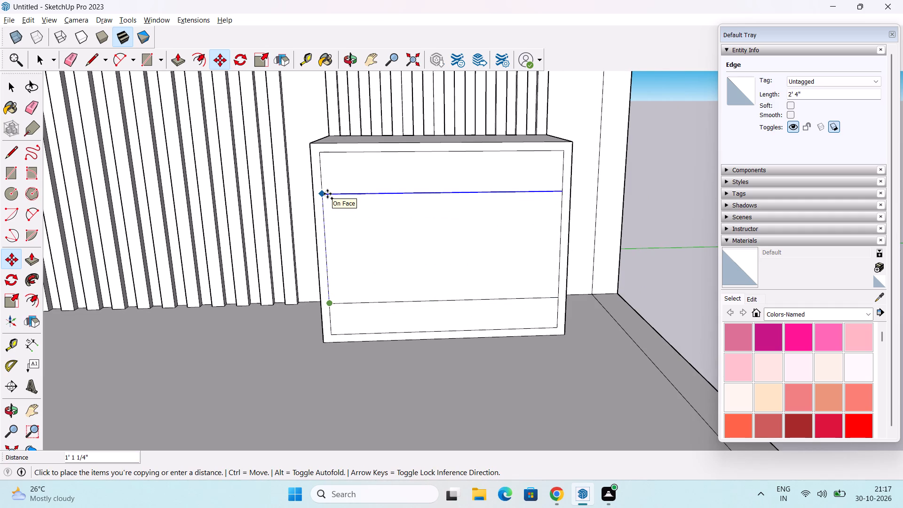
type("1'")
key("Return")
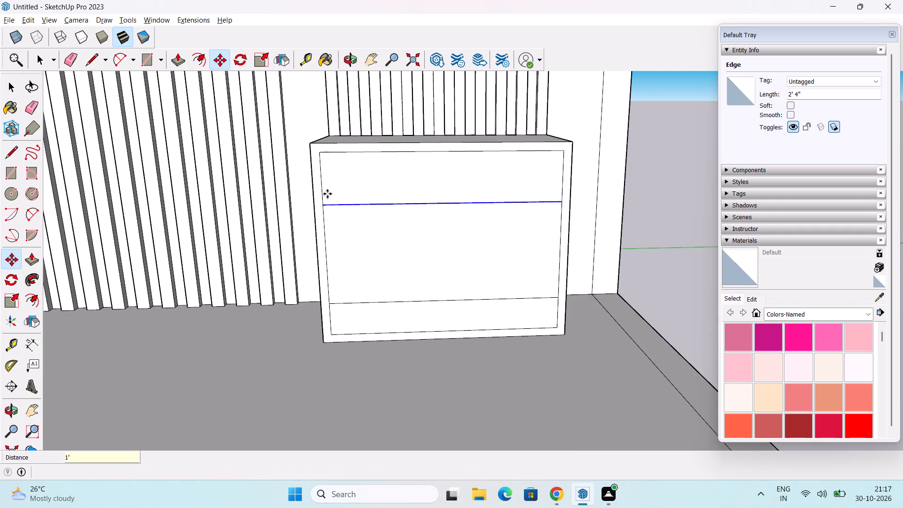
Compare the divided front of the left box with the front of the right box.
scroll(331, 220, "down", 8)
middle_click_drag(296, 288, 348, 282)
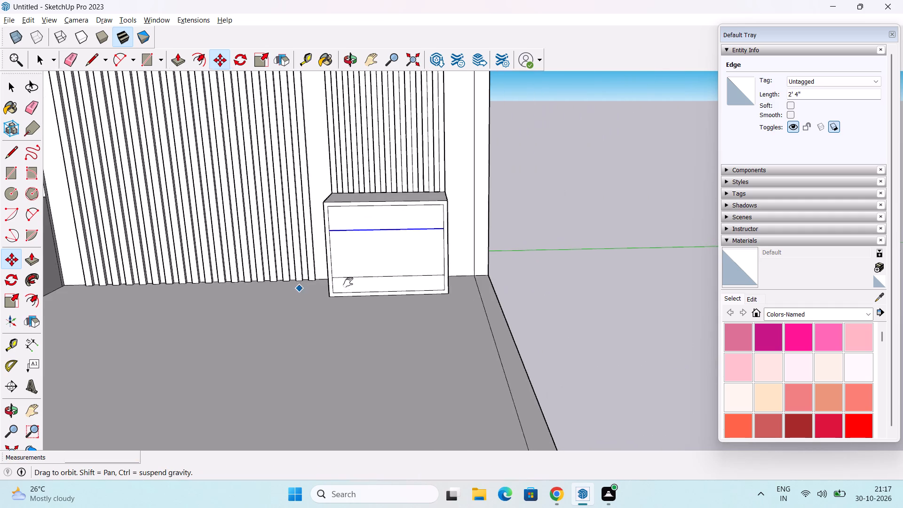
middle_click_drag(348, 282, 519, 269)
scroll(262, 277, "up", 2)
middle_click_drag(201, 287, 309, 296, "shift")
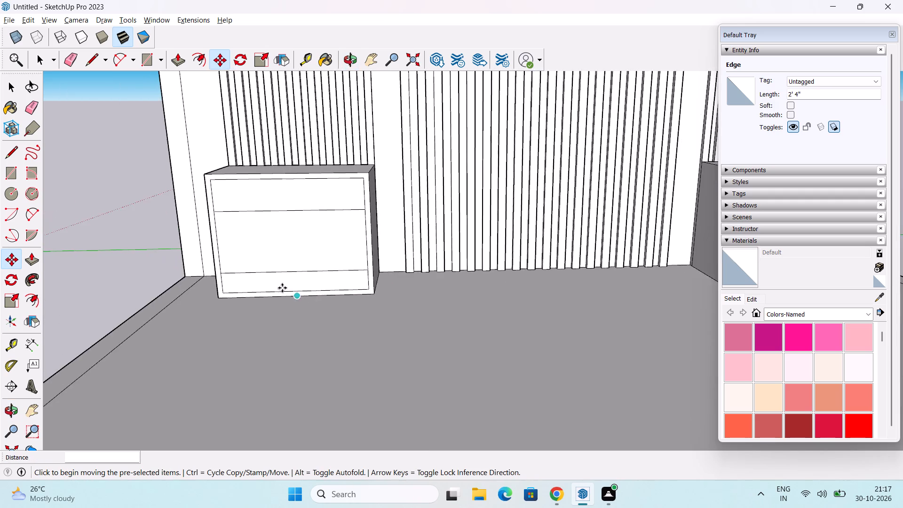
scroll(281, 281, "up", 5)
scroll(299, 298, "down", 5)
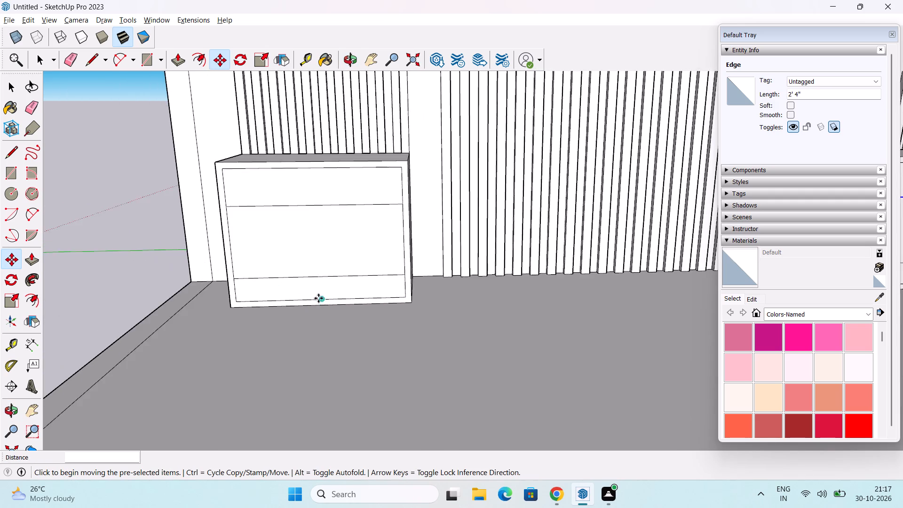
scroll(318, 298, "down", 3)
middle_click_drag(467, 325, 303, 333)
Copy the lower dividing line on the right box's front 1" upward to form a thin horizontal strip.
scroll(559, 288, "up", 2)
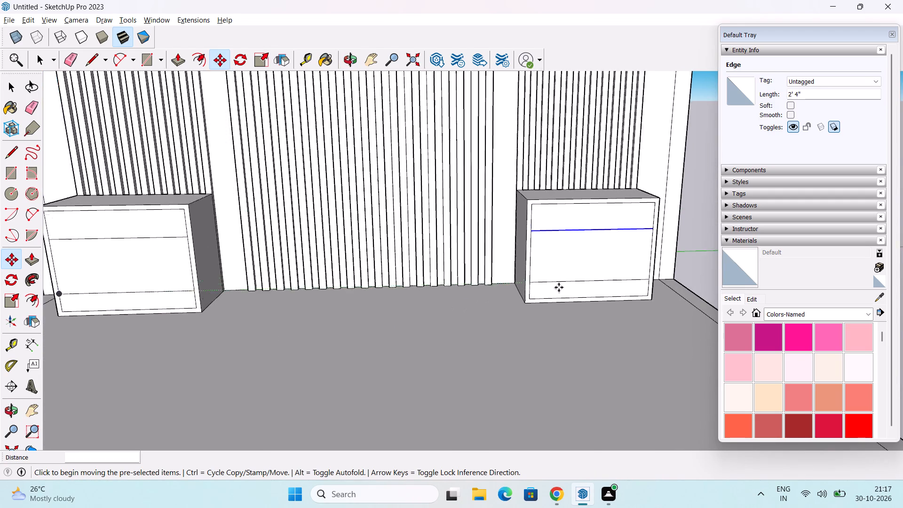
scroll(559, 287, "up", 6)
middle_click_drag(520, 239, 511, 264, "shift")
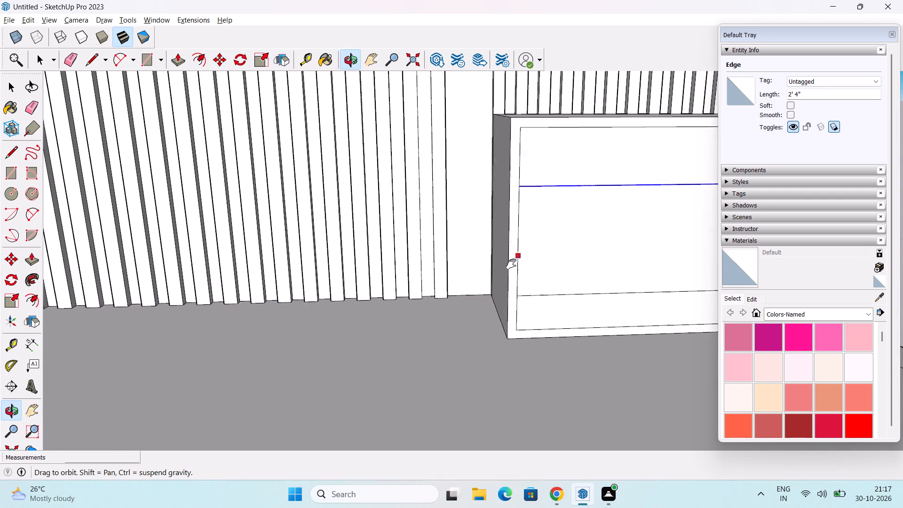
middle_click_drag(511, 264, 455, 258, "shift")
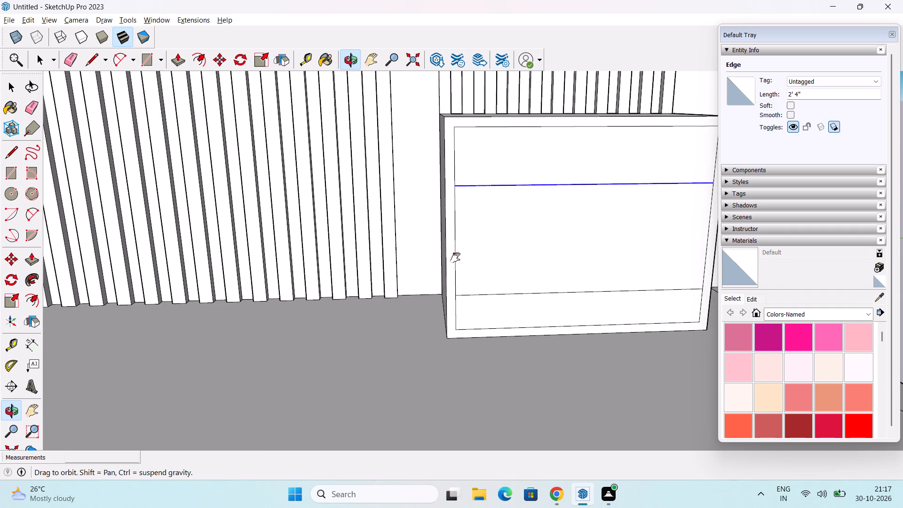
middle_click_drag(455, 258, 452, 264, "shift")
scroll(445, 275, "up", 5)
key("space")
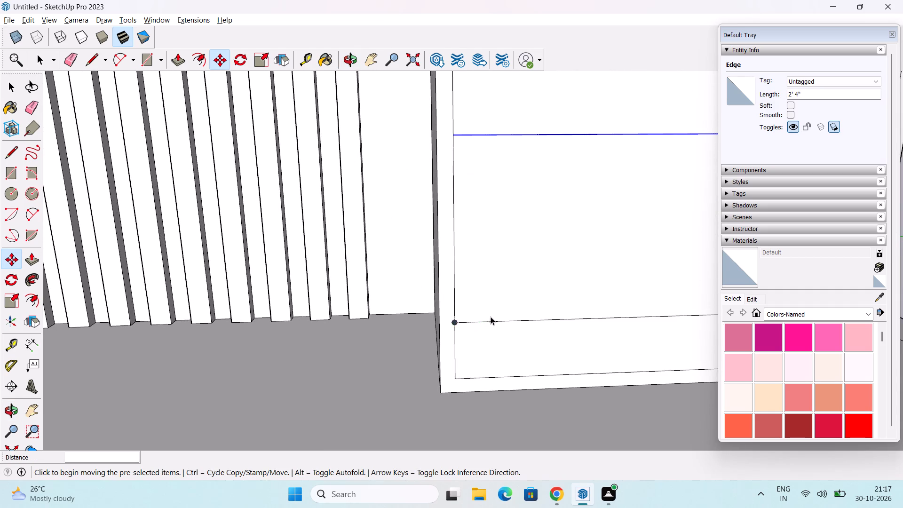
left_click(495, 322)
key("m")
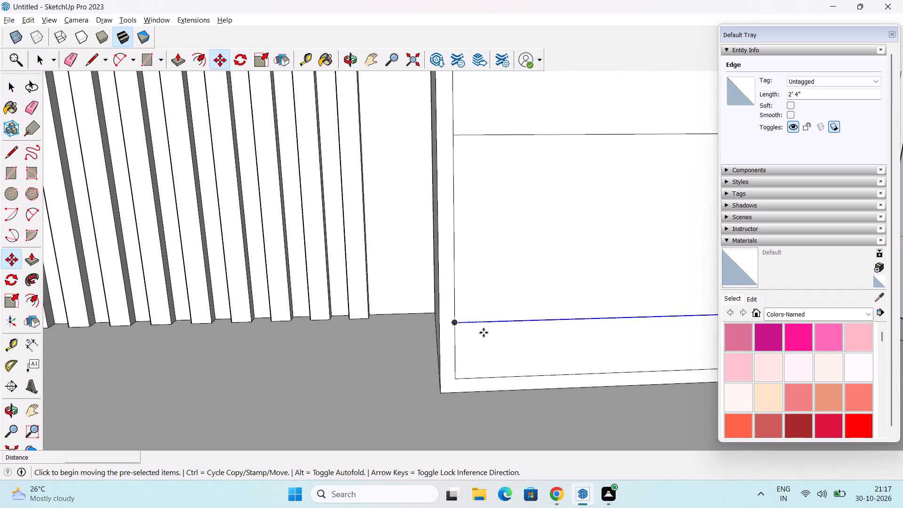
left_click(454, 323)
key("1")
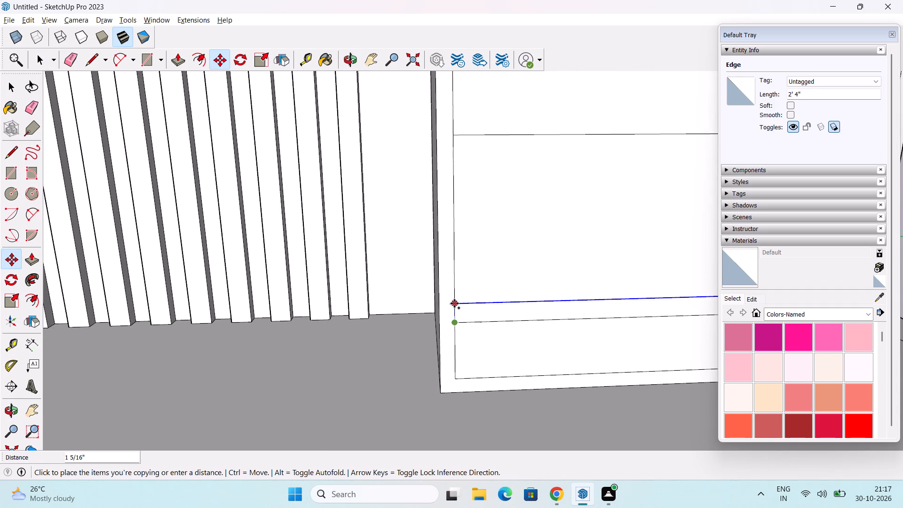
key("Return")
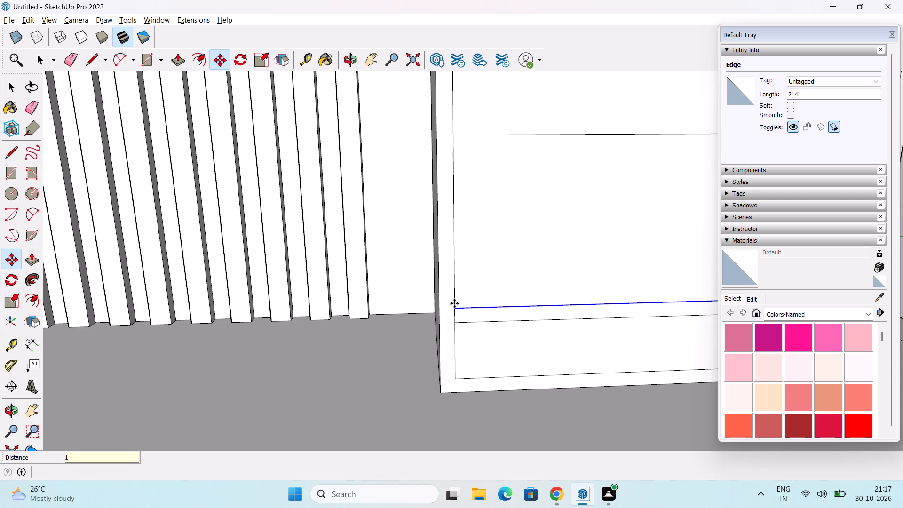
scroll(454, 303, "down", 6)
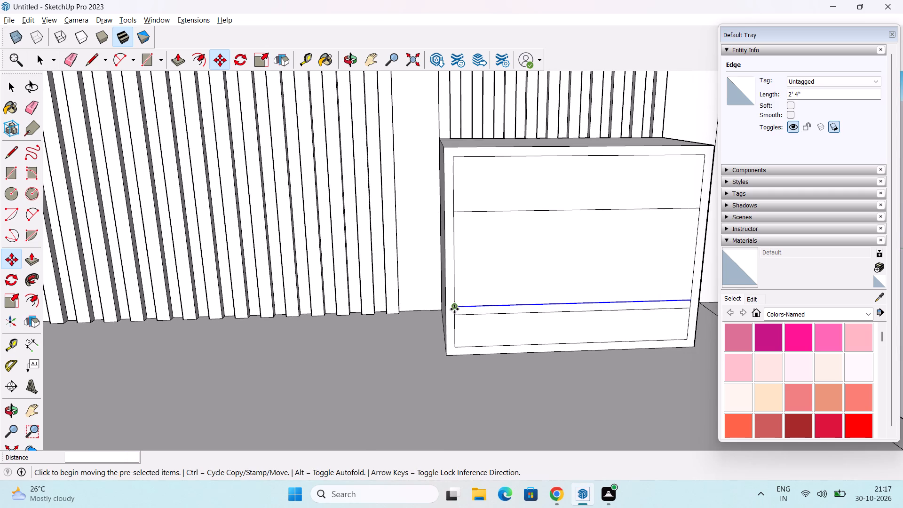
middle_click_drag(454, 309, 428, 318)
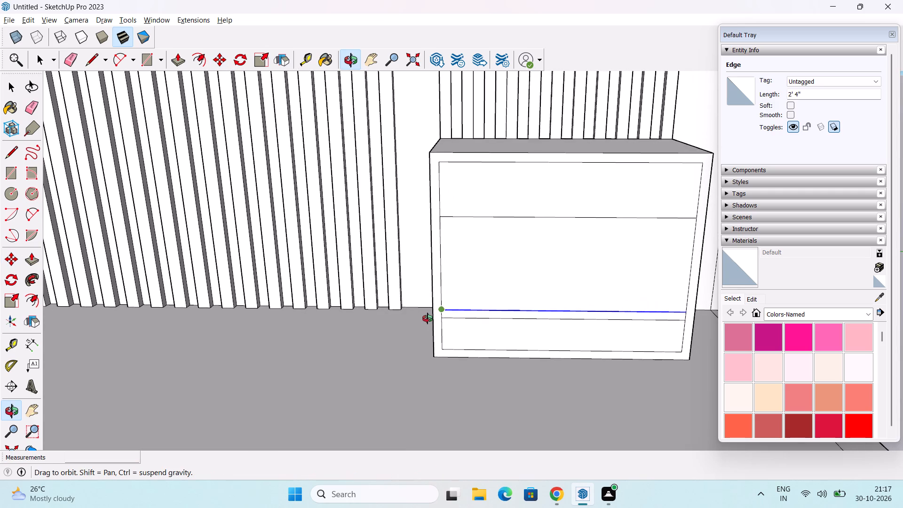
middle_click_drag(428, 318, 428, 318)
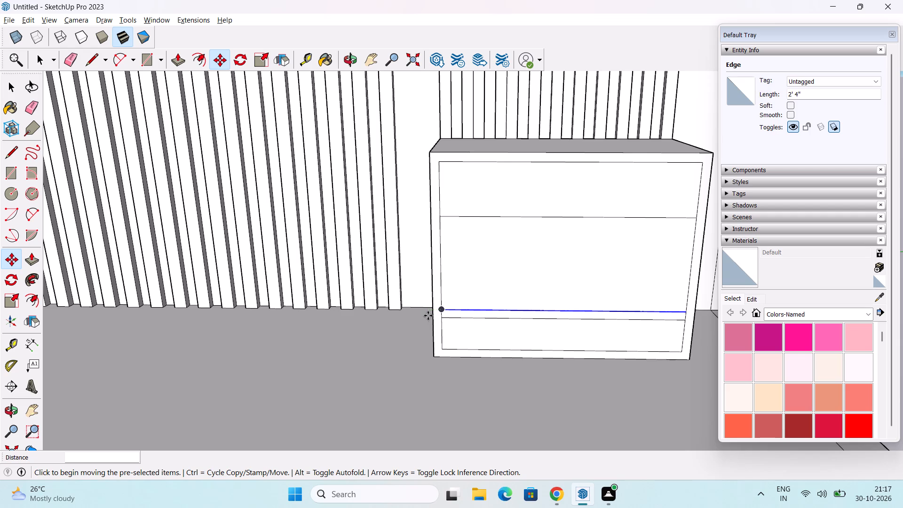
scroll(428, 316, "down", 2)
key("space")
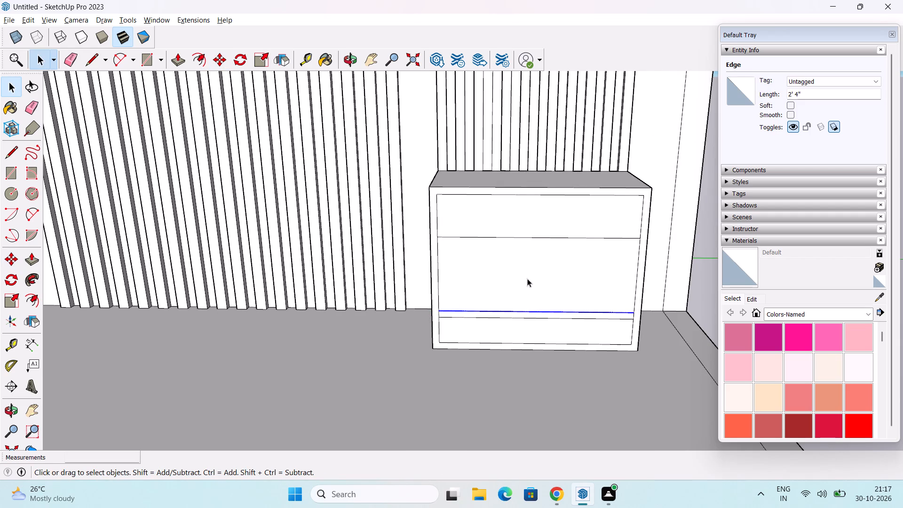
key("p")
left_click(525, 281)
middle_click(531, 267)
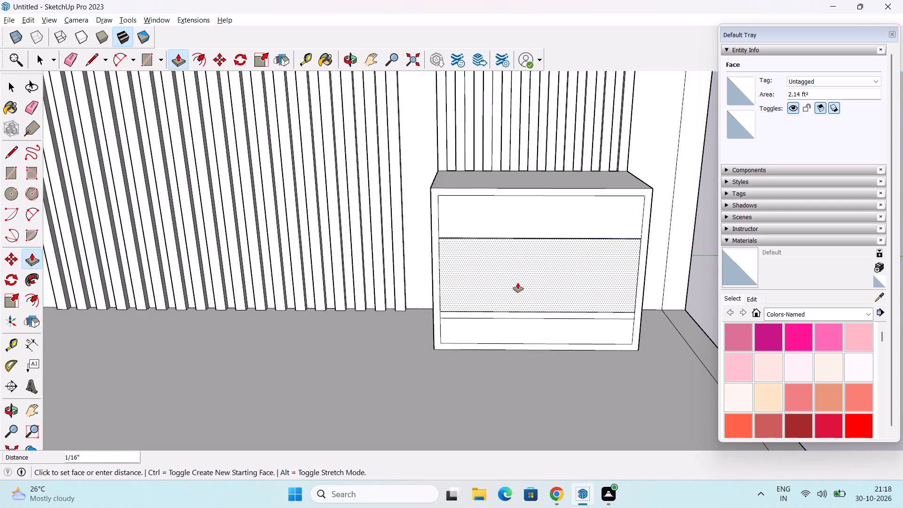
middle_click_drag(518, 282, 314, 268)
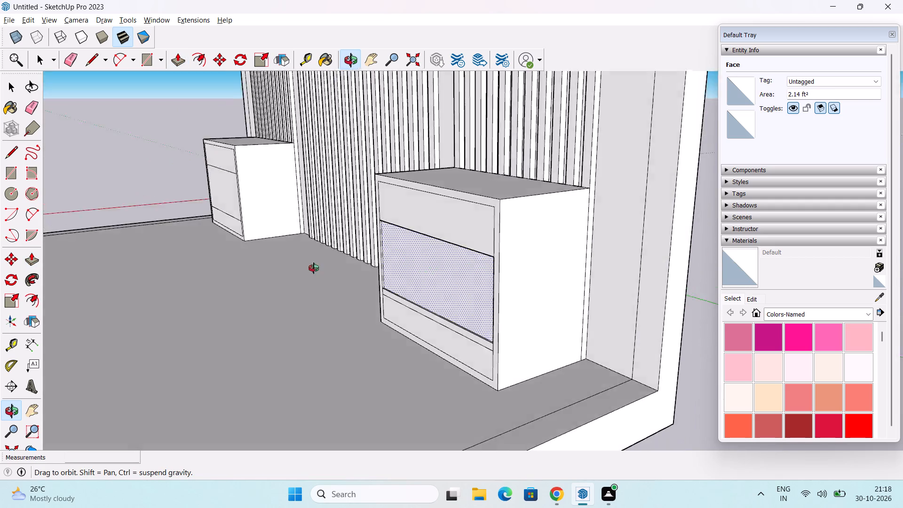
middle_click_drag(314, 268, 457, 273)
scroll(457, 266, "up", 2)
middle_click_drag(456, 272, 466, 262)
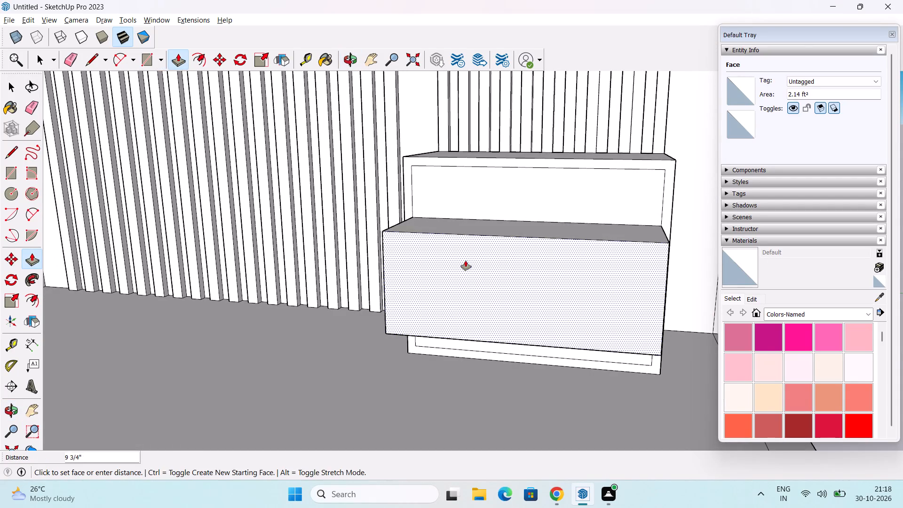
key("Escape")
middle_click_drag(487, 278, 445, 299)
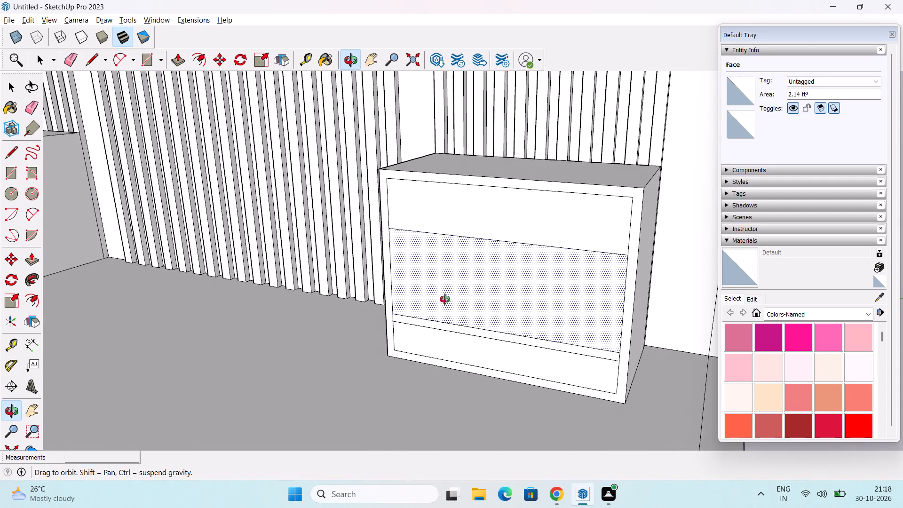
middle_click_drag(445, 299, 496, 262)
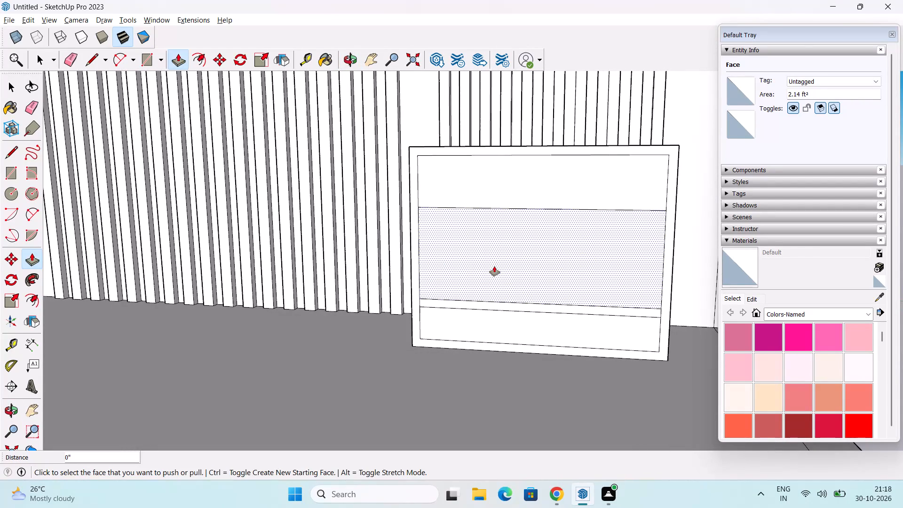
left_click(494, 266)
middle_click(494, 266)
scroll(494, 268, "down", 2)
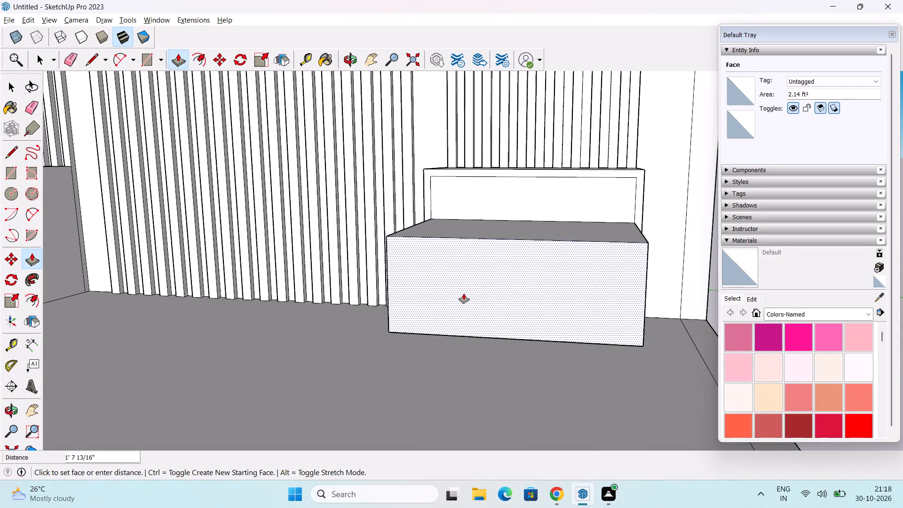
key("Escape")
Move the bottom edge of the right box's inset outline down onto the bottom edge of the front face.
scroll(533, 310, "up", 3)
key("space")
left_click(494, 340)
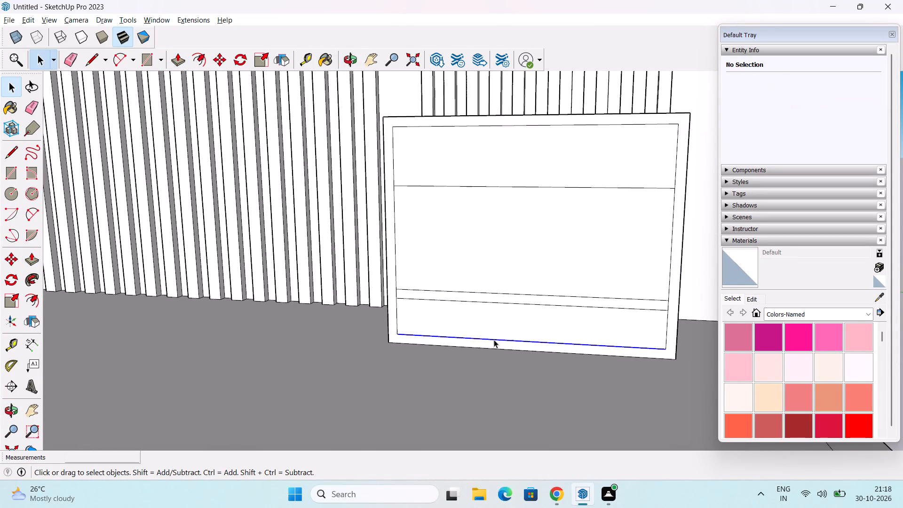
key("m")
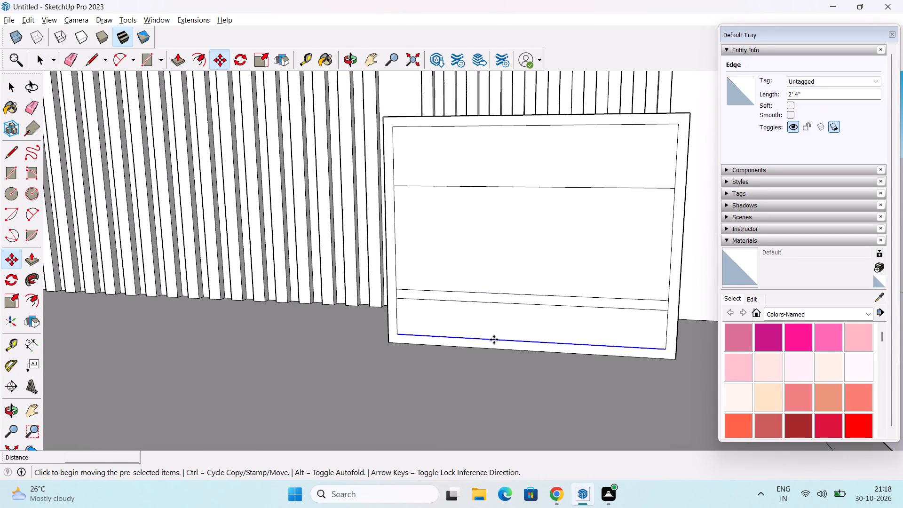
key("Return")
scroll(494, 340, "up", 2)
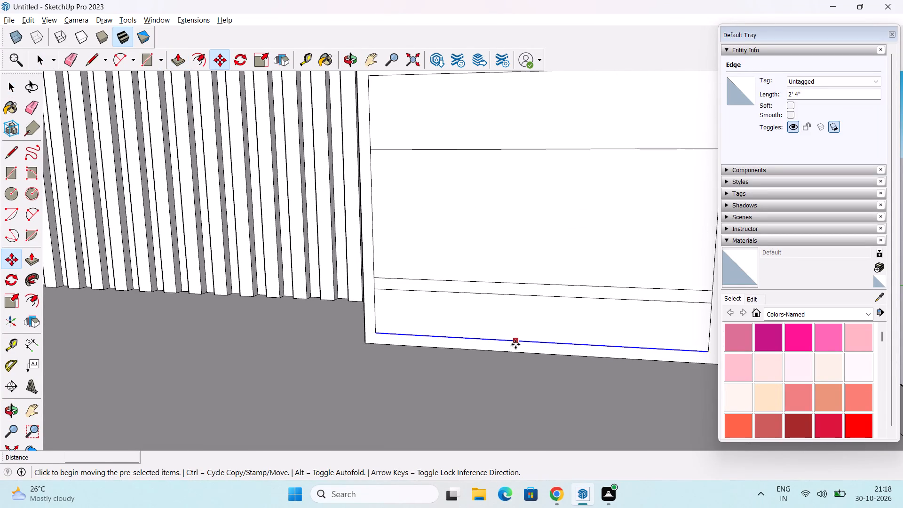
left_click(533, 342)
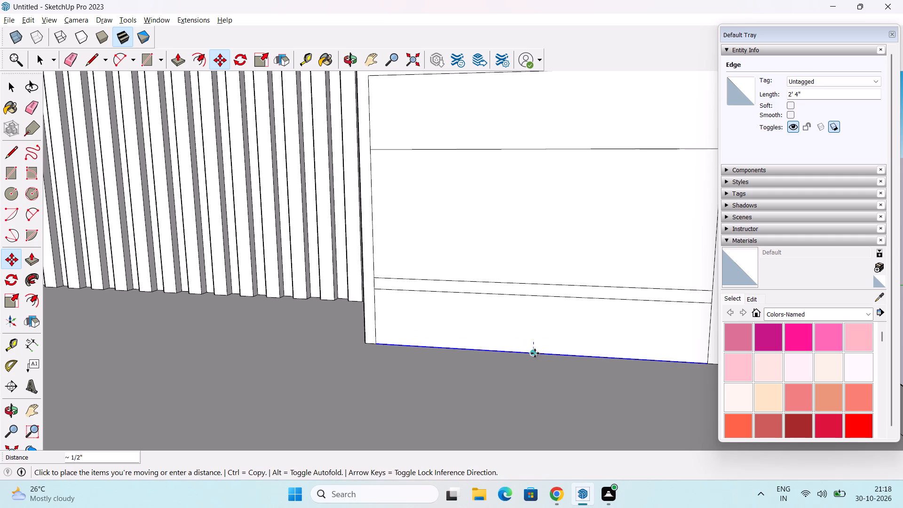
left_click(536, 354)
key("space")
Push the bottom face of the right box's front inward 1" to recess the base.
middle_click_drag(569, 330, 496, 336)
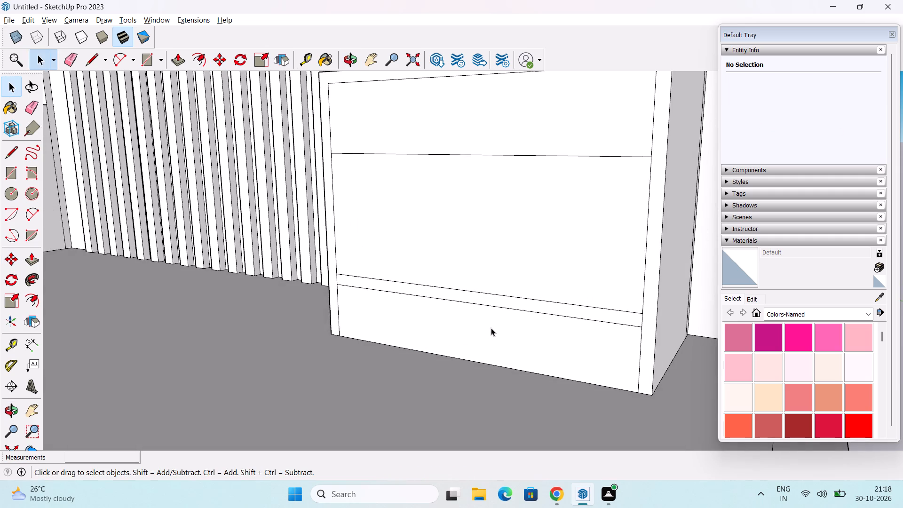
key("p")
left_click(502, 334)
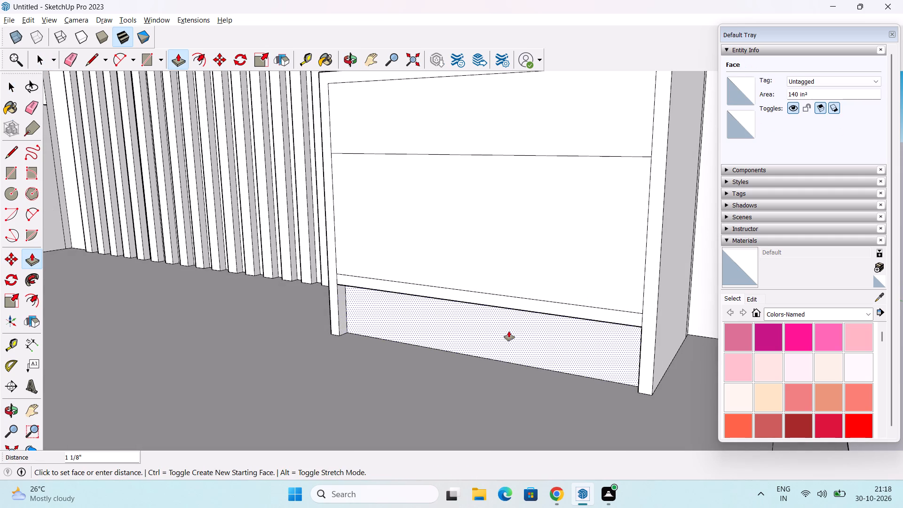
key("1")
key("Return")
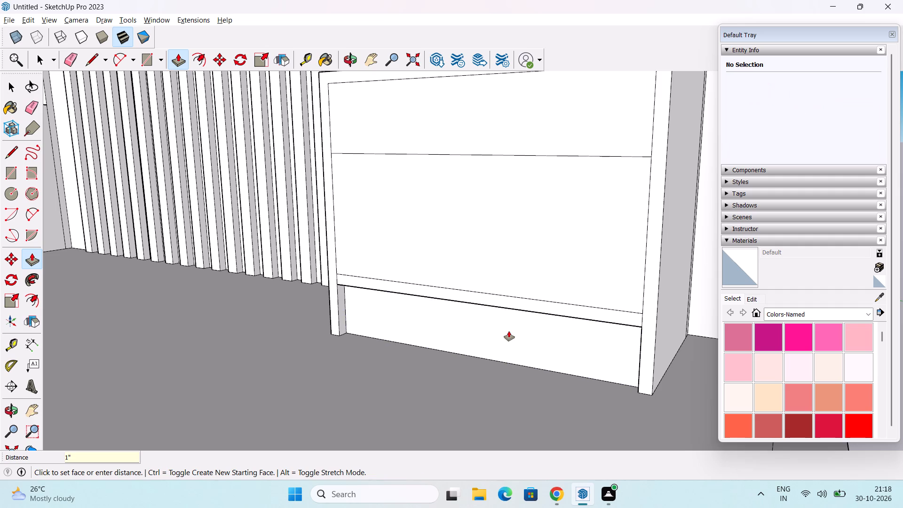
Push the large middle face of the right box's front inward 1' to form an open shelf niche.
left_click(516, 237)
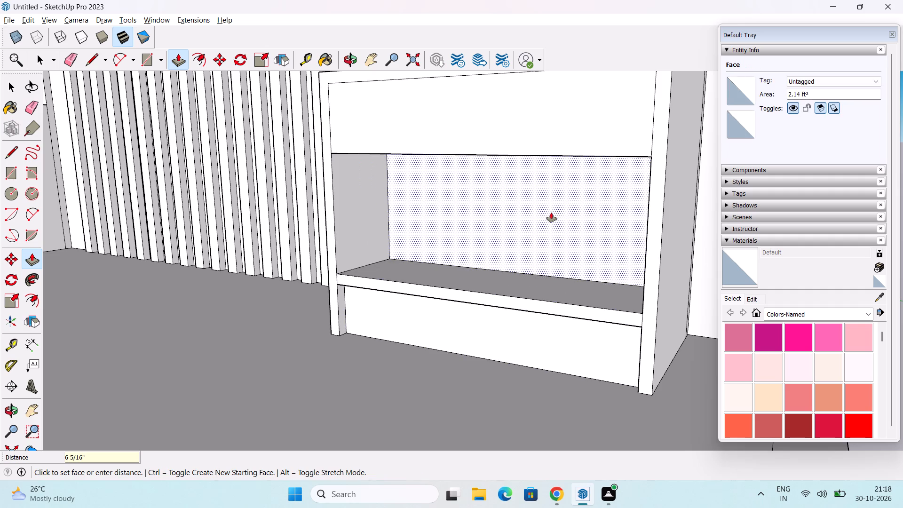
type("1'")
key("Return")
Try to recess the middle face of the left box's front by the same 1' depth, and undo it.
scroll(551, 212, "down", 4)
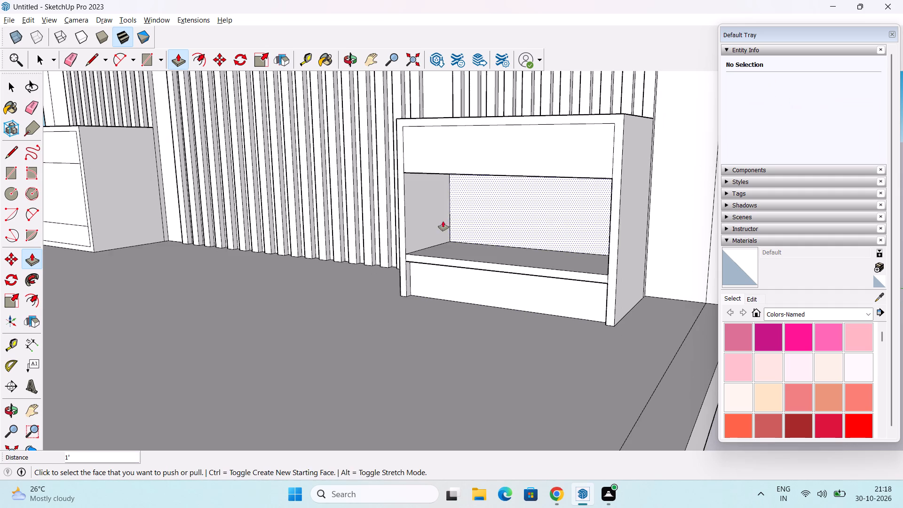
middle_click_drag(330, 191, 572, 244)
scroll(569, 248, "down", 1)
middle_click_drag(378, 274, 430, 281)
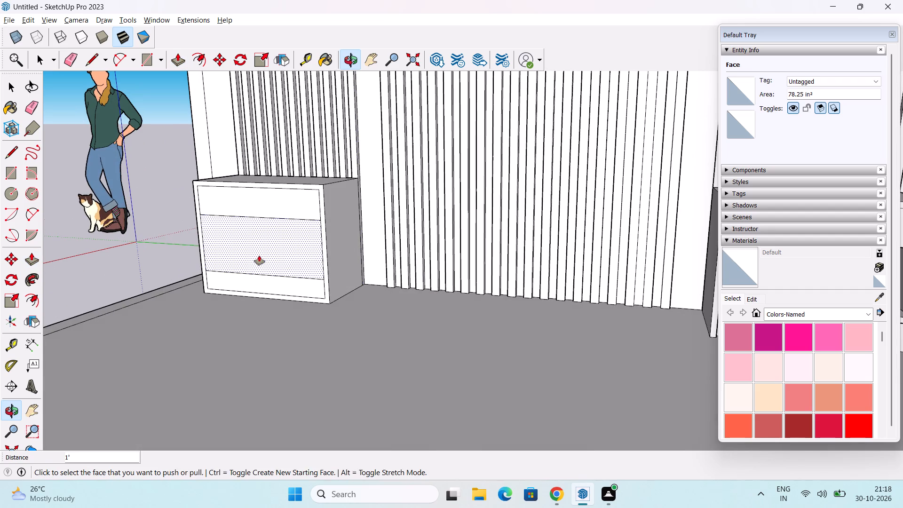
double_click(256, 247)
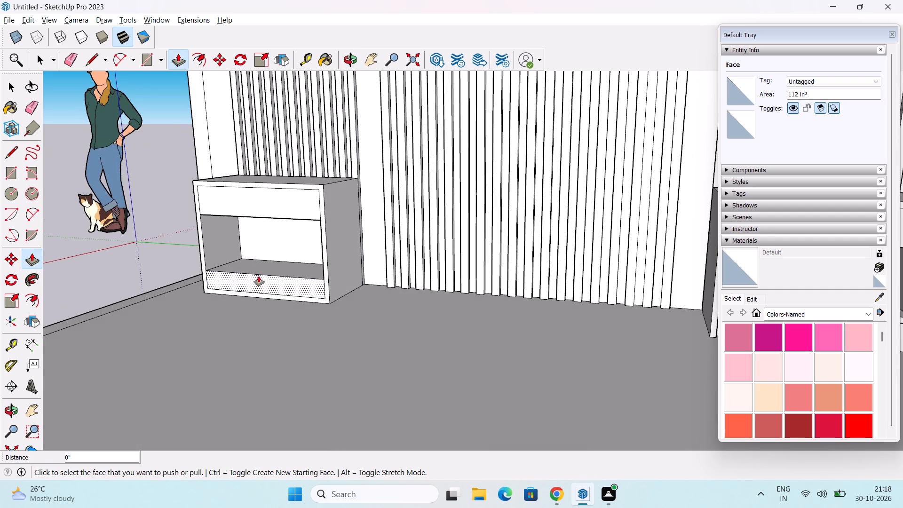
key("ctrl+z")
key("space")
Copy the lower dividing line on the left box's front 1" upward to form a thin horizontal strip.
middle_click_drag(163, 314, 259, 320)
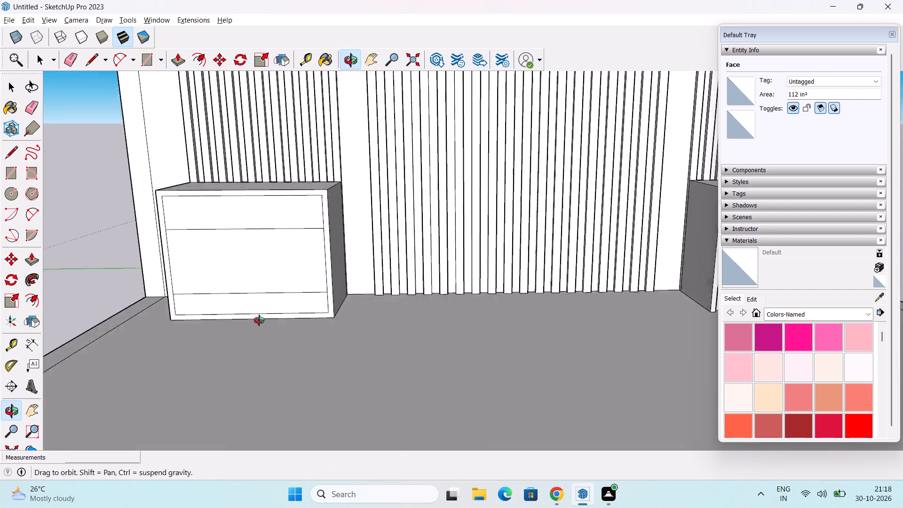
middle_click_drag(259, 320, 267, 325)
scroll(265, 315, "up", 2)
left_click(241, 304)
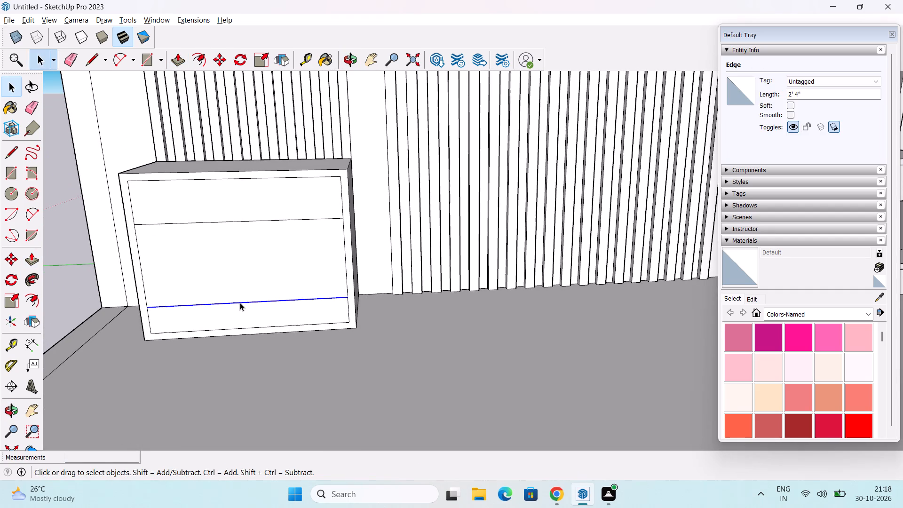
key("m")
scroll(179, 328, "up", 4, "ctrl")
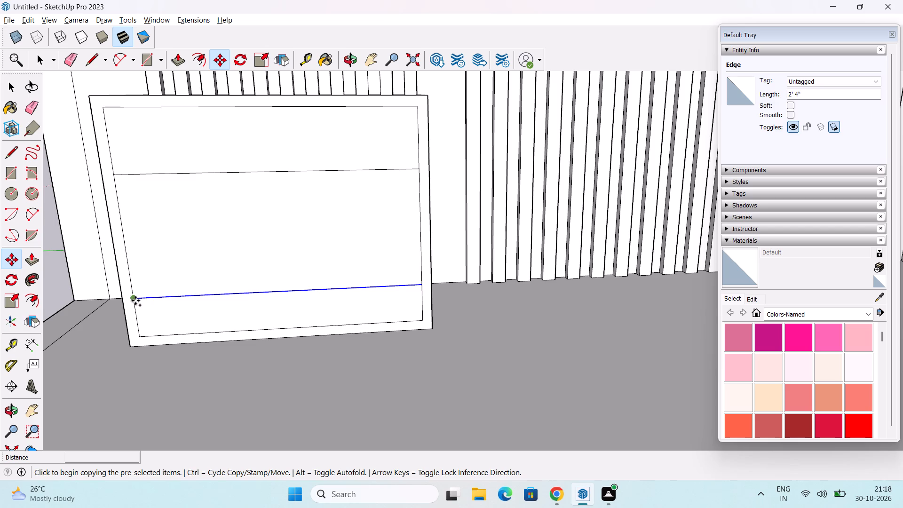
left_click(135, 300)
left_click(135, 285)
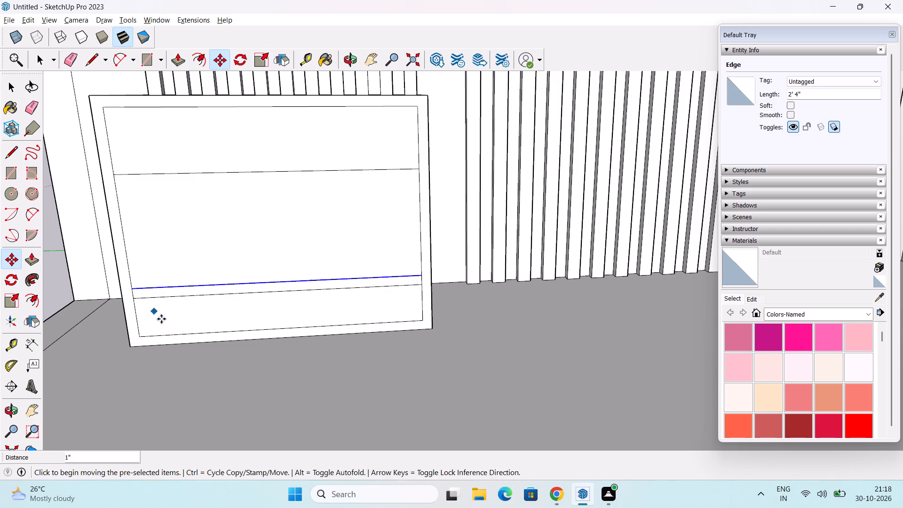
key("space")
Move the bottom edge of the left box's inset outline down onto the bottom edge of the front face.
left_click(235, 330)
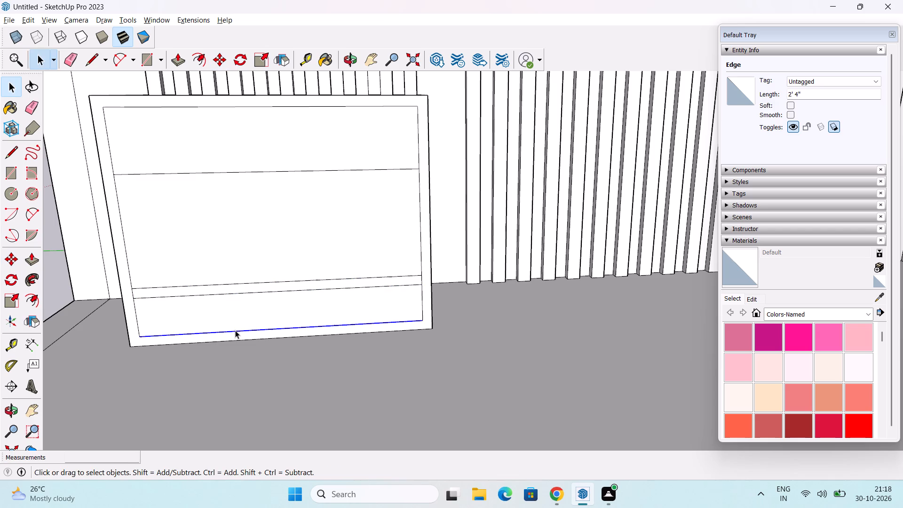
key("m")
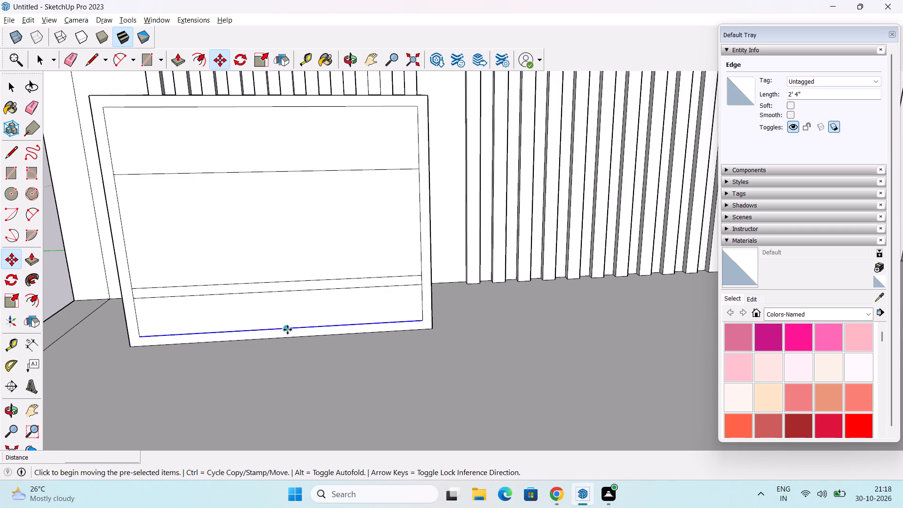
left_click(287, 330)
left_click(290, 339)
key("space")
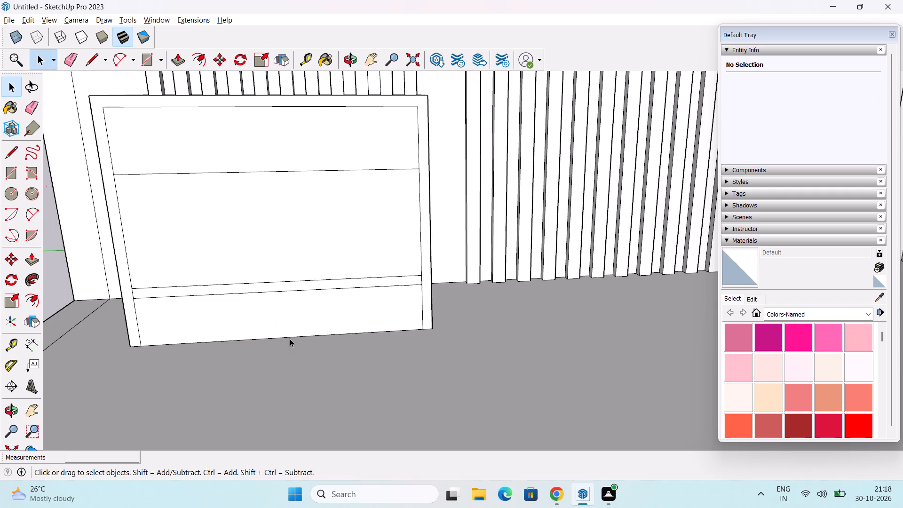
Push the middle face of the left box's front inward by the same 1' depth to form an open niche.
middle_click_drag(314, 344, 159, 353)
key("p")
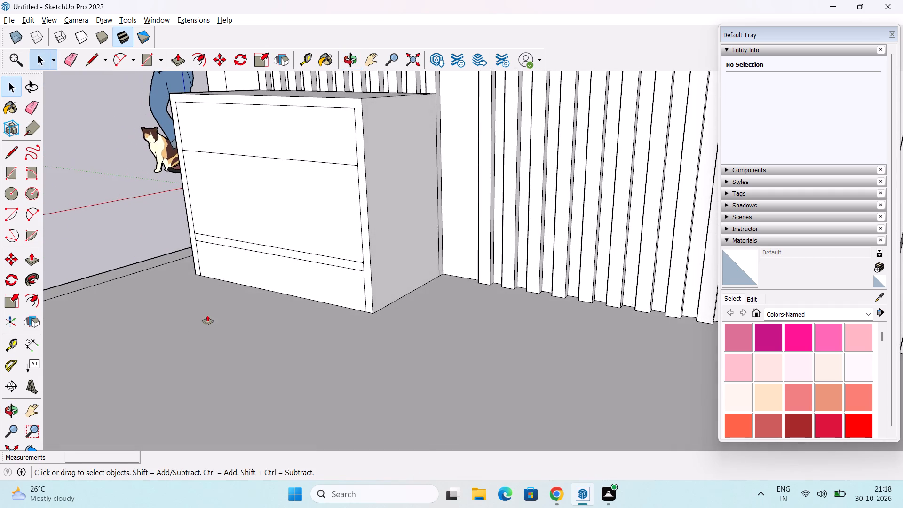
scroll(226, 297, "up", 1)
double_click(268, 202)
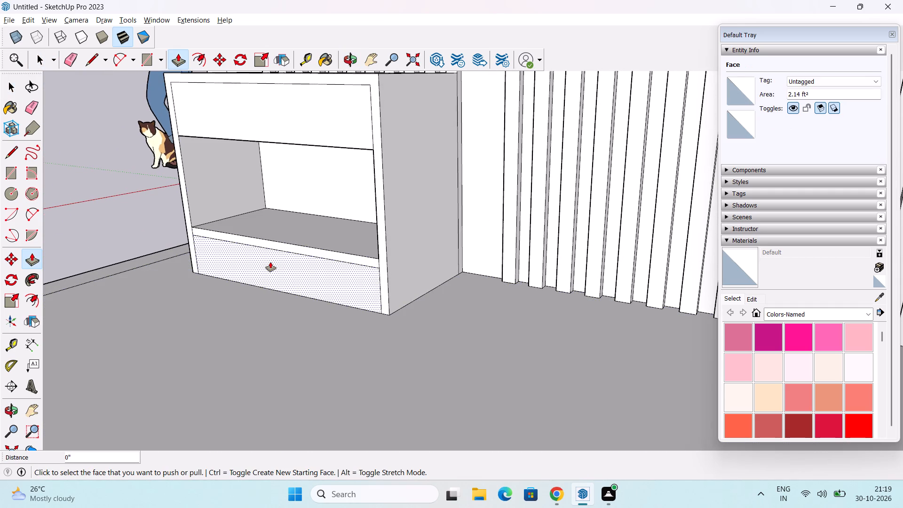
Push the bottom face of the left box's front inward 1" to recess the base.
left_click(270, 262)
key("1")
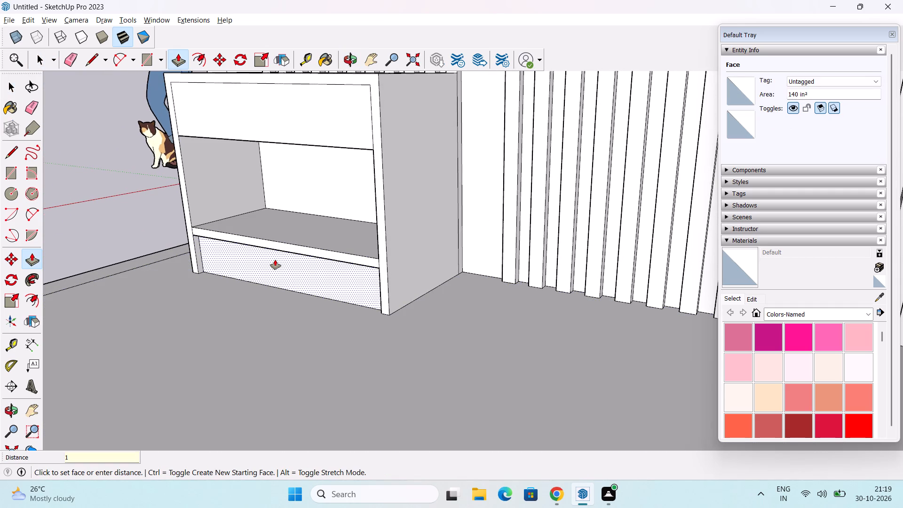
key("Return")
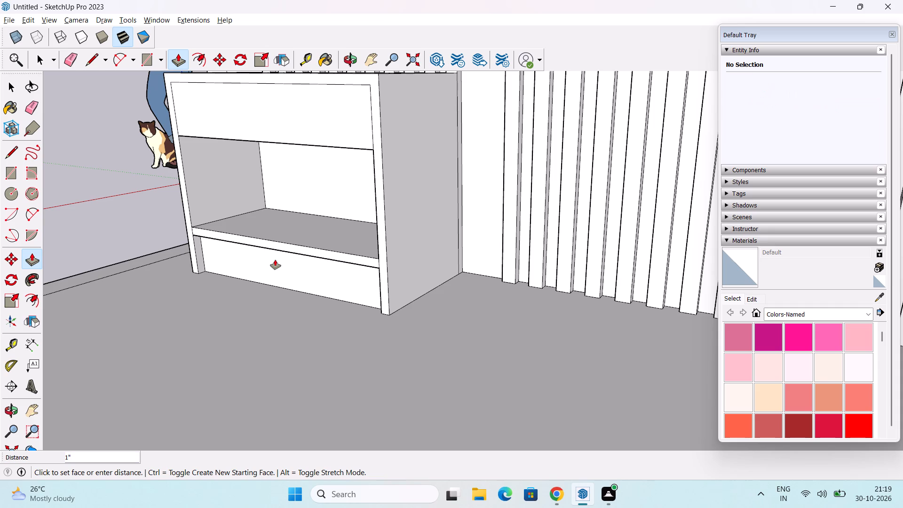
key("space")
middle_click_drag(261, 302, 272, 290)
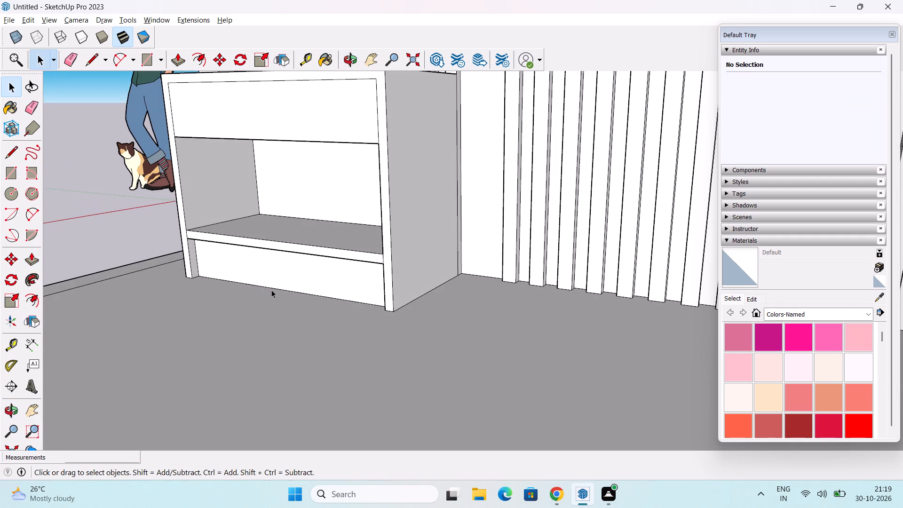
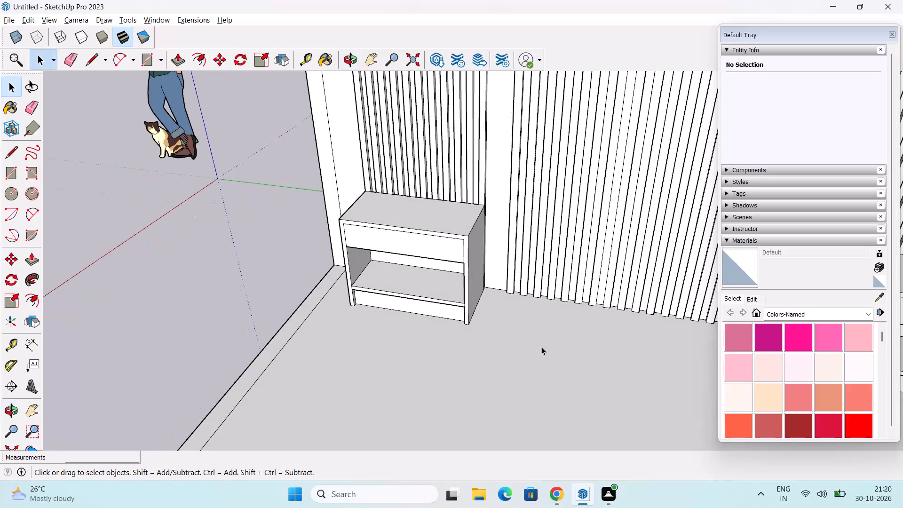
Push the top face of the left box's front inward 0.3" to recess the drawer front.
middle_click_drag(541, 345, 491, 359)
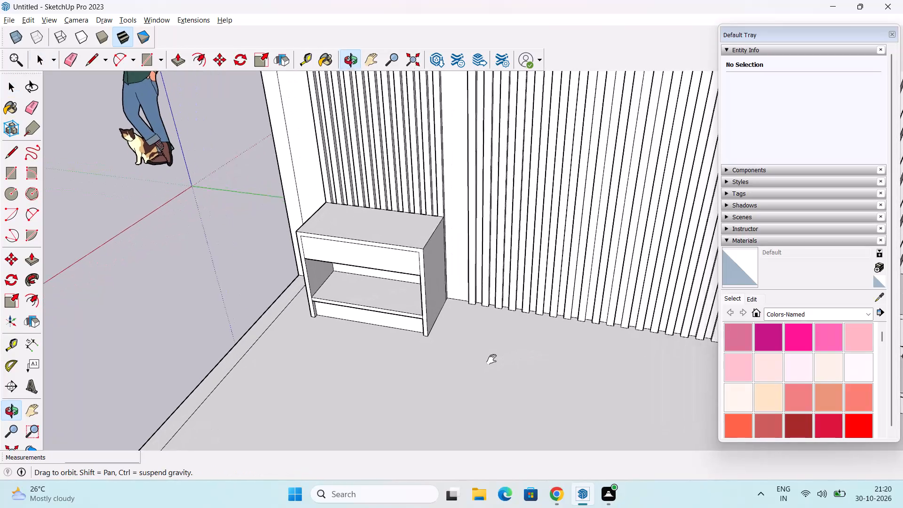
middle_click_drag(491, 359, 491, 360)
middle_click_drag(479, 367, 472, 279)
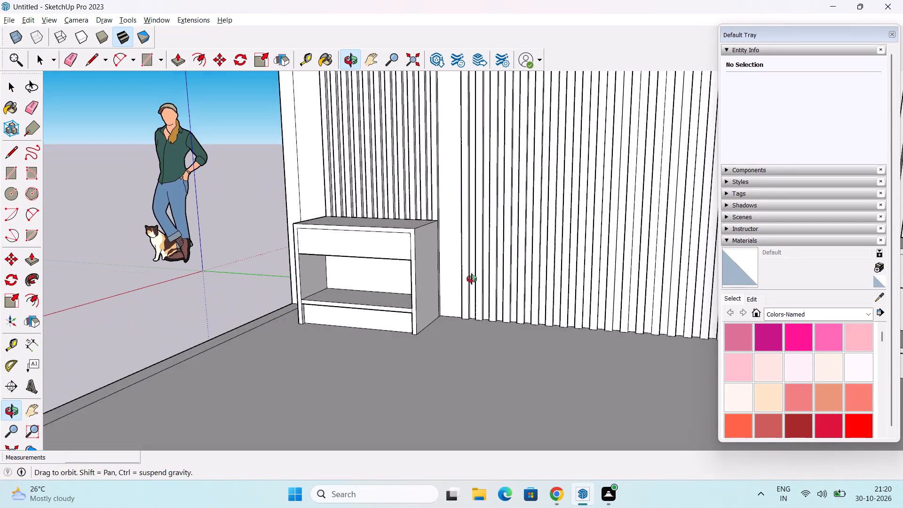
middle_click_drag(472, 279, 472, 280)
scroll(350, 301, "up", 3)
middle_click_drag(350, 301, 373, 317)
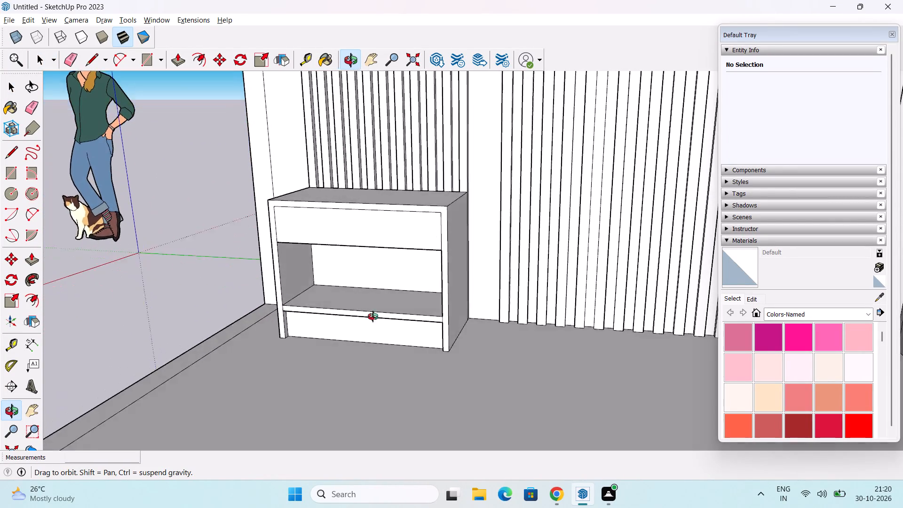
middle_click_drag(373, 317, 395, 333)
scroll(385, 317, "up", 2)
middle_click_drag(385, 314, 388, 331, "shift")
middle_click_drag(386, 337, 345, 326)
scroll(332, 290, "up", 2)
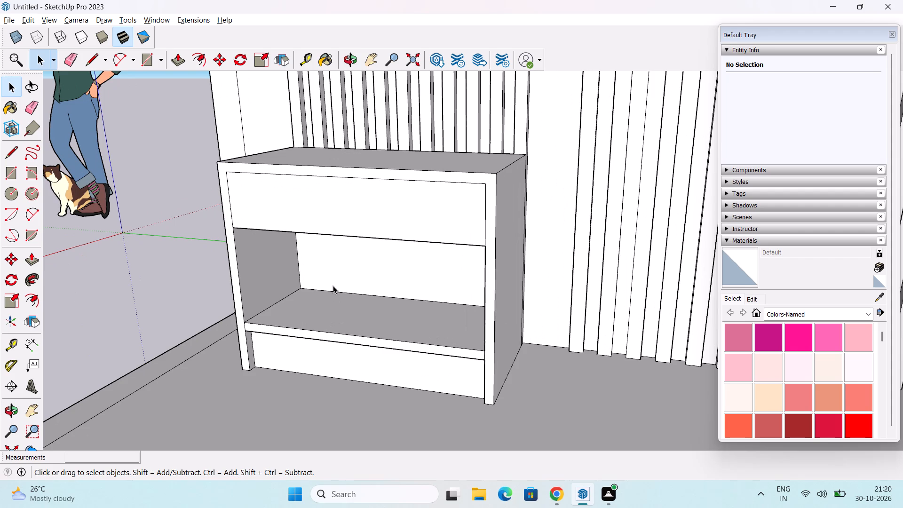
key("p")
left_click(320, 214)
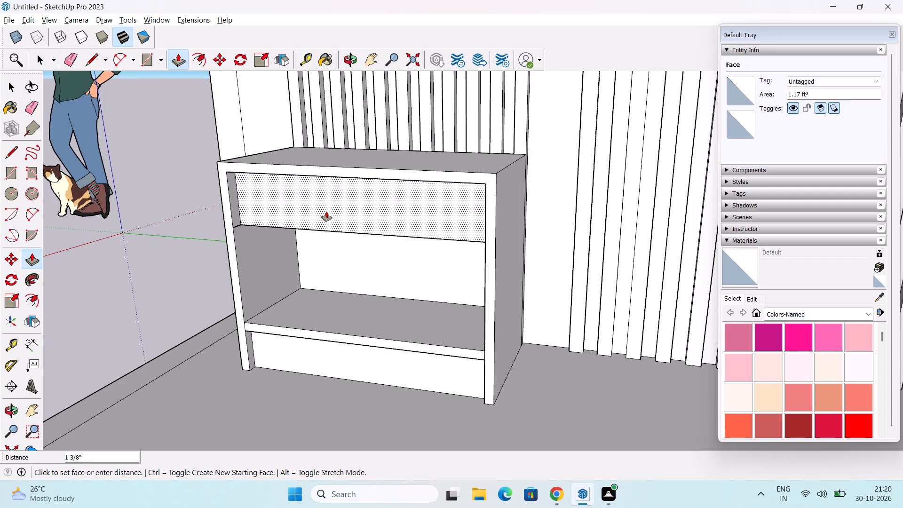
type("0.1")
key("Return")
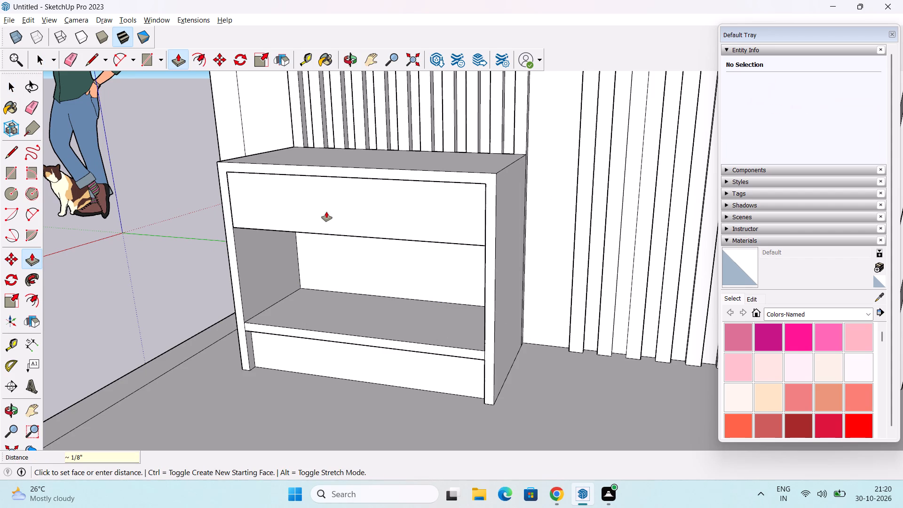
type("0.")
key("3")
key("Return")
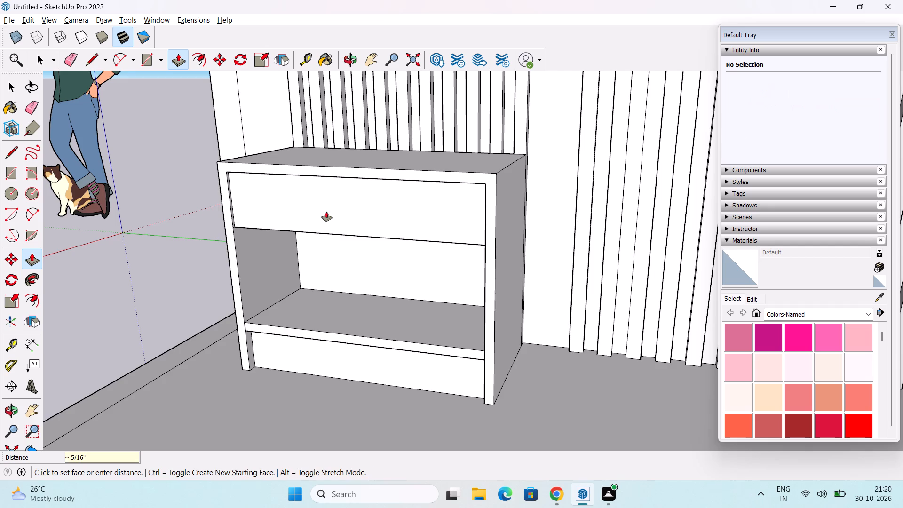
Push the top face of the right box's front inward by the same 0.3".
scroll(326, 212, "down", 4)
middle_click_drag(362, 250, 164, 235)
scroll(159, 224, "down", 5)
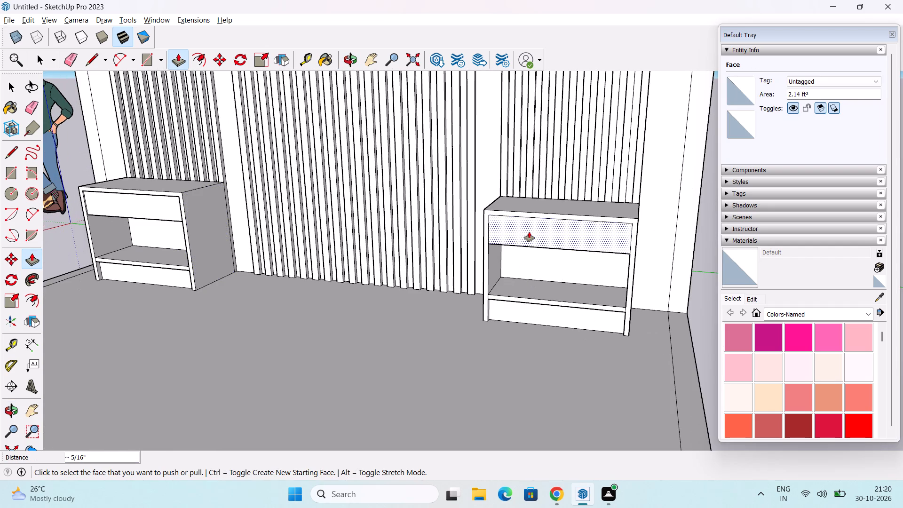
double_click(529, 231)
middle_click_drag(518, 263, 599, 246)
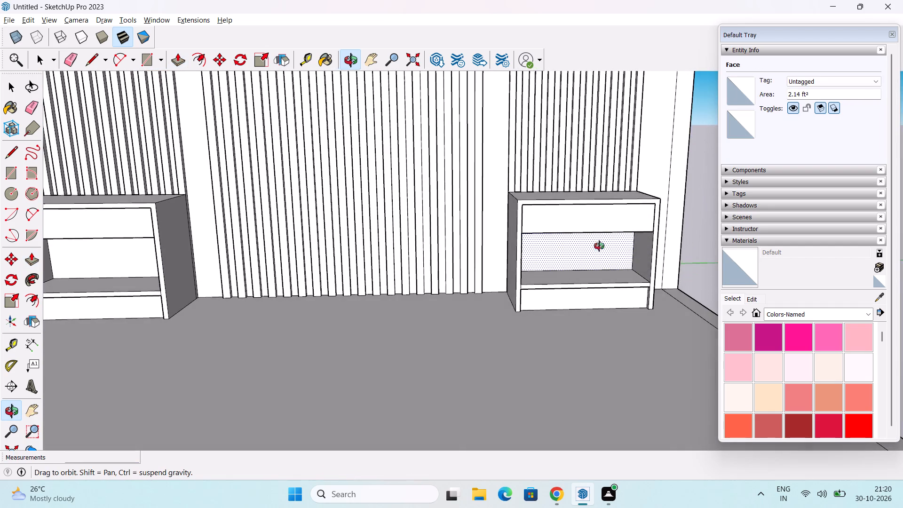
middle_click_drag(599, 246, 599, 246)
key("space")
Draw a small handle rectangle about 3 7/8" by 3/4" near the top edge of the left box's drawer front.
scroll(388, 290, "down", 3)
middle_click_drag(335, 316, 466, 369)
scroll(315, 309, "up", 2)
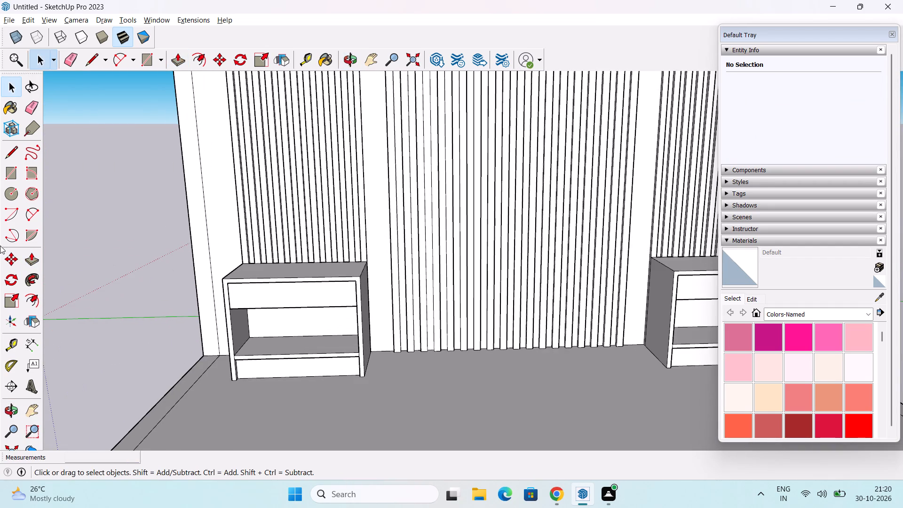
left_click(8, 168)
middle_click_drag(254, 345, 283, 295)
scroll(275, 273, "up", 2)
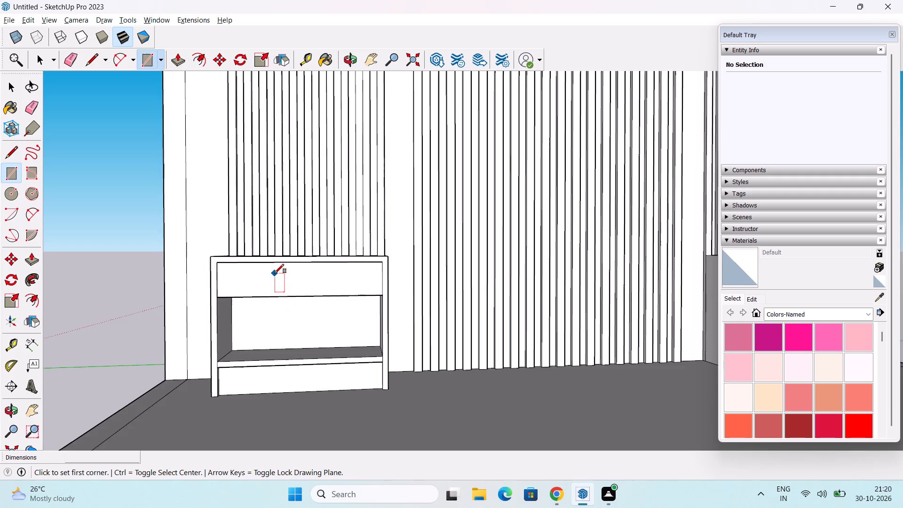
scroll(275, 273, "up", 9)
middle_click_drag(286, 262, 269, 188)
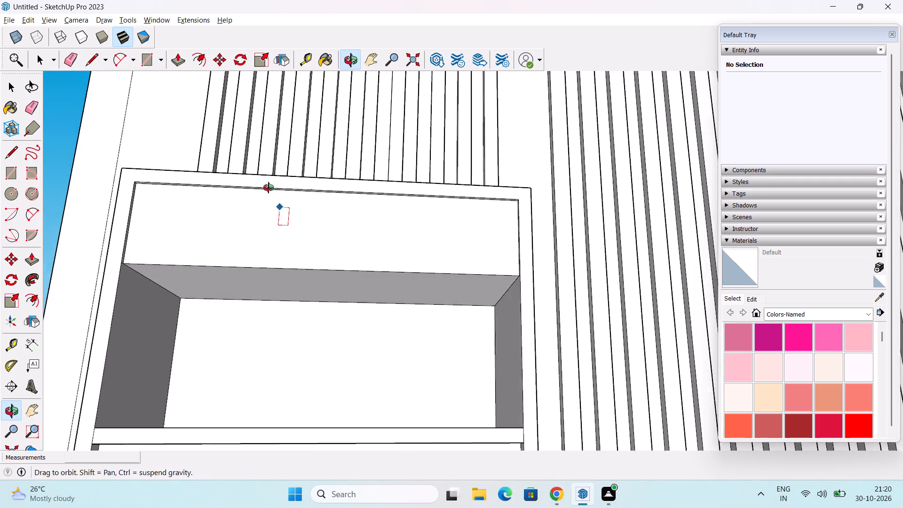
middle_click_drag(269, 188, 256, 231)
middle_click_drag(290, 236, 295, 251)
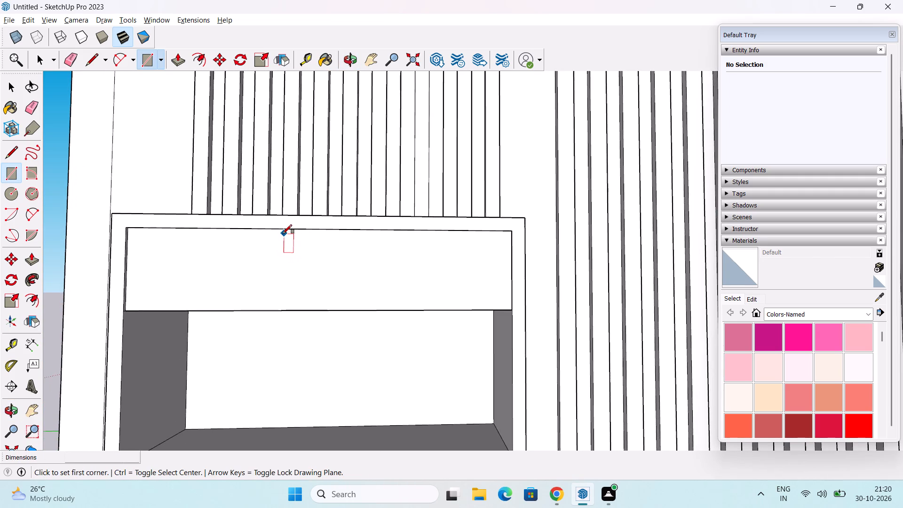
left_click(282, 234)
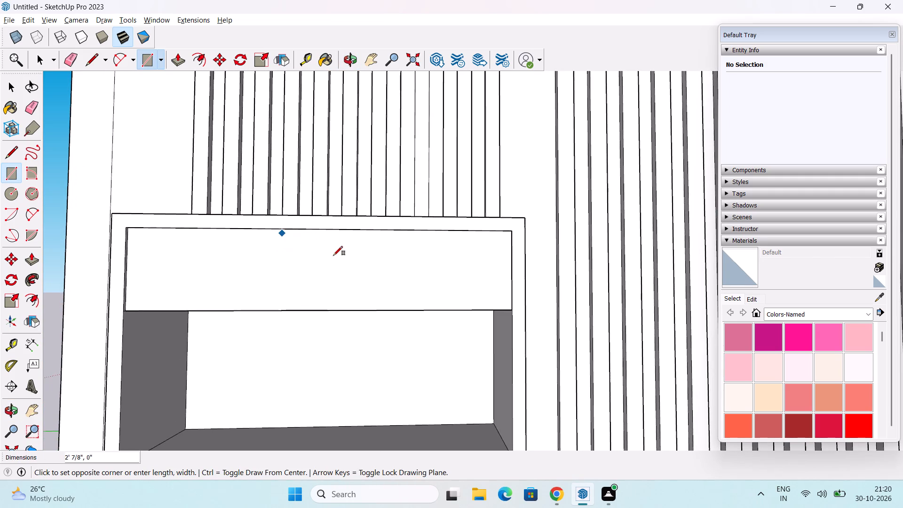
scroll(335, 244, "up", 3)
left_click(335, 244)
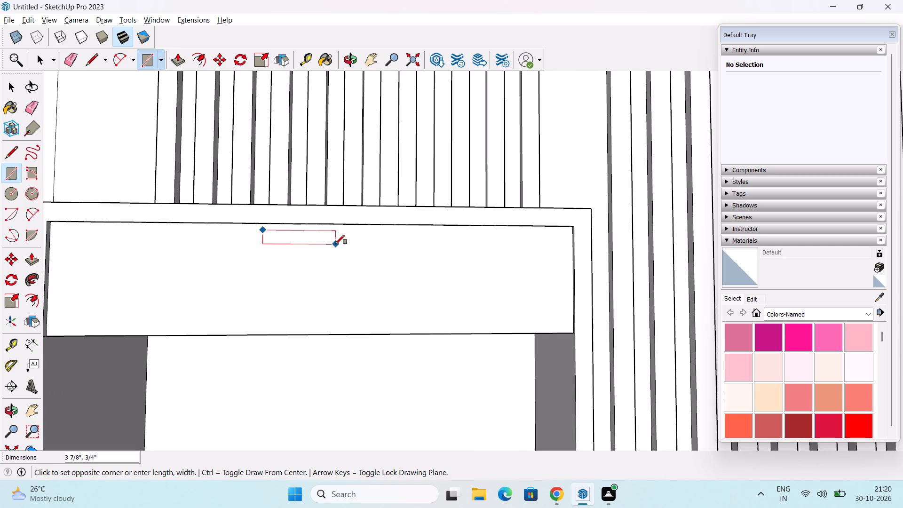
key("space")
Copy the handle rectangle about 8' 6 3/4" across to the same height on the right box's drawer front.
middle_click_drag(347, 262, 268, 276)
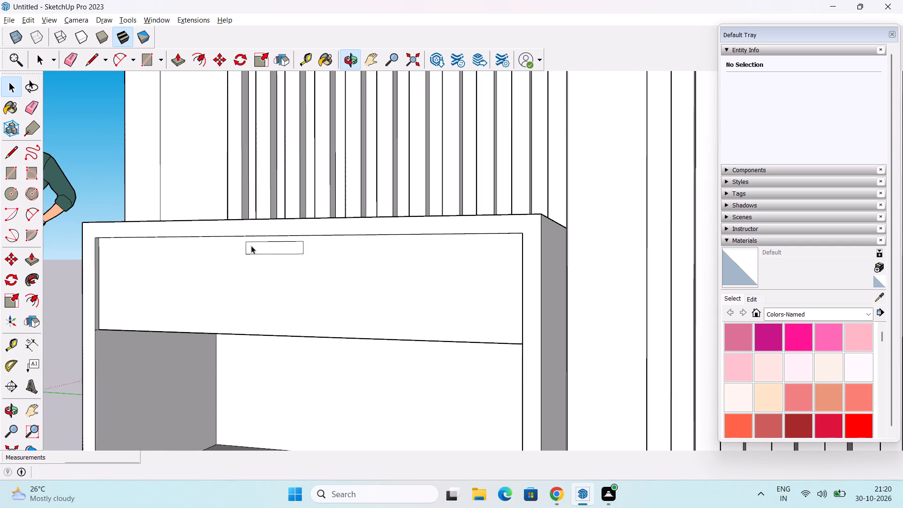
left_click_drag(240, 238, 324, 274)
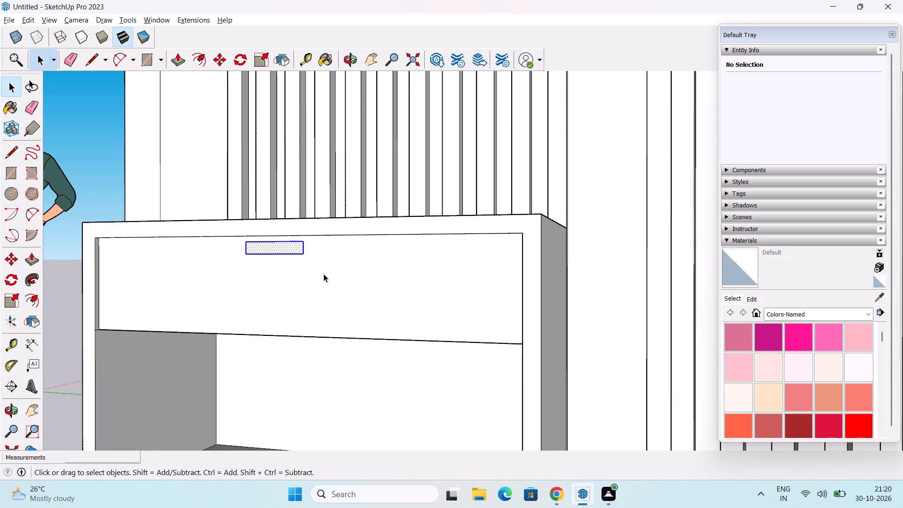
key("m")
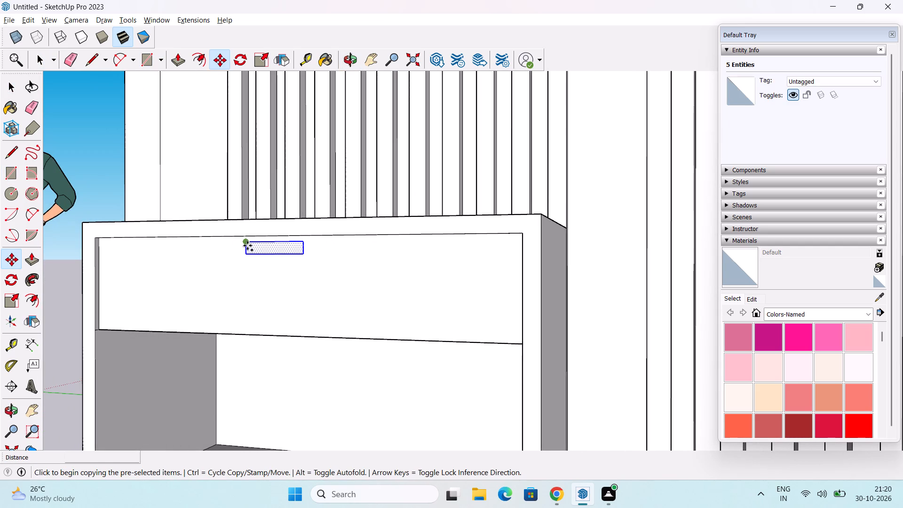
left_click(247, 246)
scroll(432, 262, "down", 6)
middle_click_drag(566, 267, 609, 278)
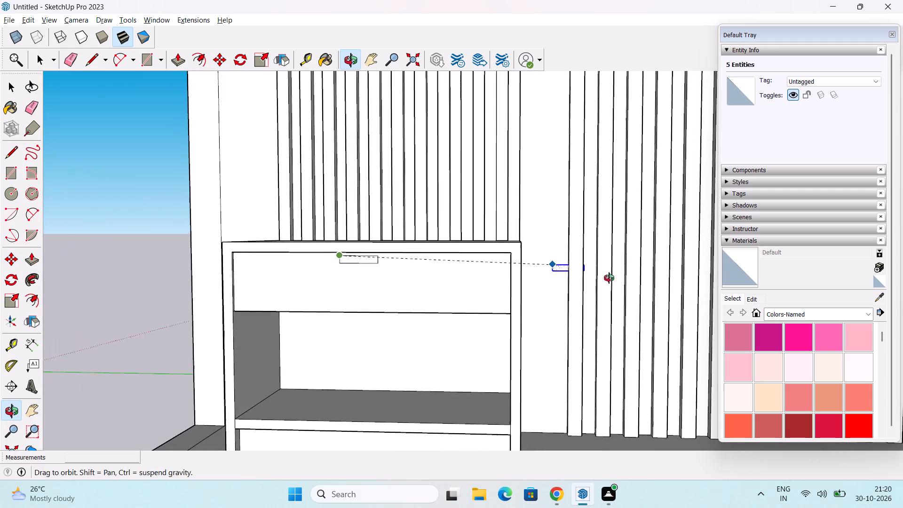
middle_click_drag(609, 278, 610, 283)
scroll(603, 285, "down", 3)
middle_click_drag(602, 285, 317, 302)
scroll(432, 292, "down", 5)
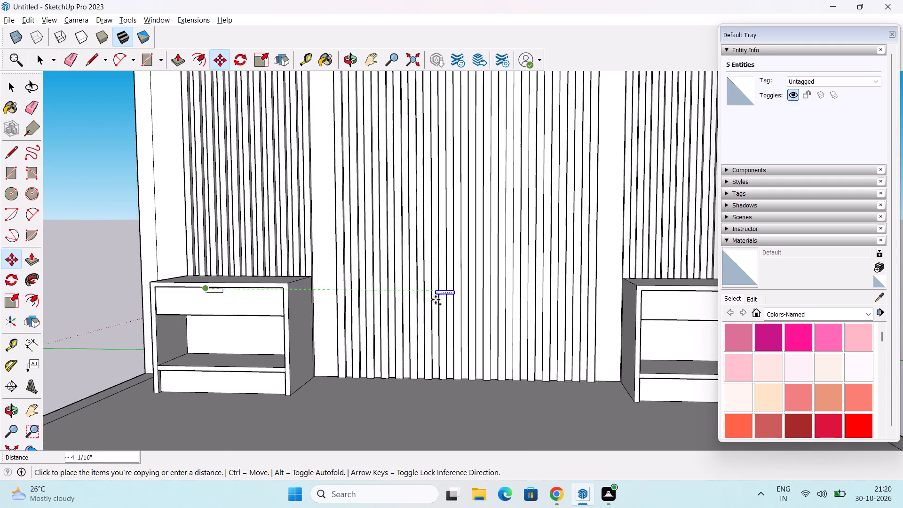
scroll(436, 300, "down", 2)
middle_click_drag(440, 320, 491, 294)
scroll(599, 298, "up", 7)
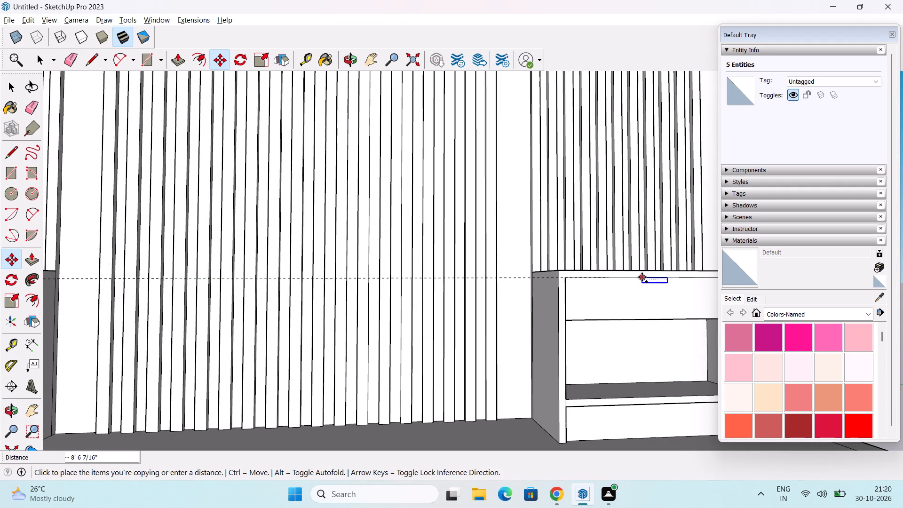
scroll(642, 281, "up", 3)
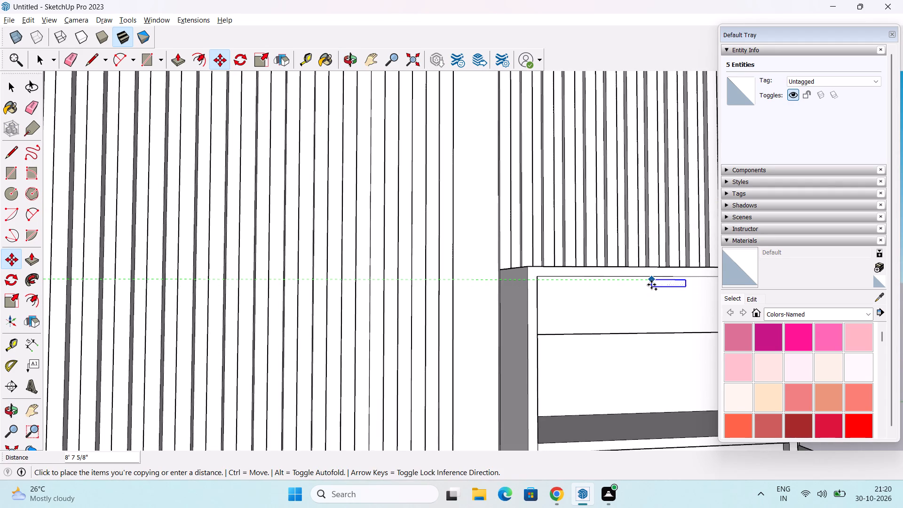
middle_click_drag(651, 284, 480, 285, "shift")
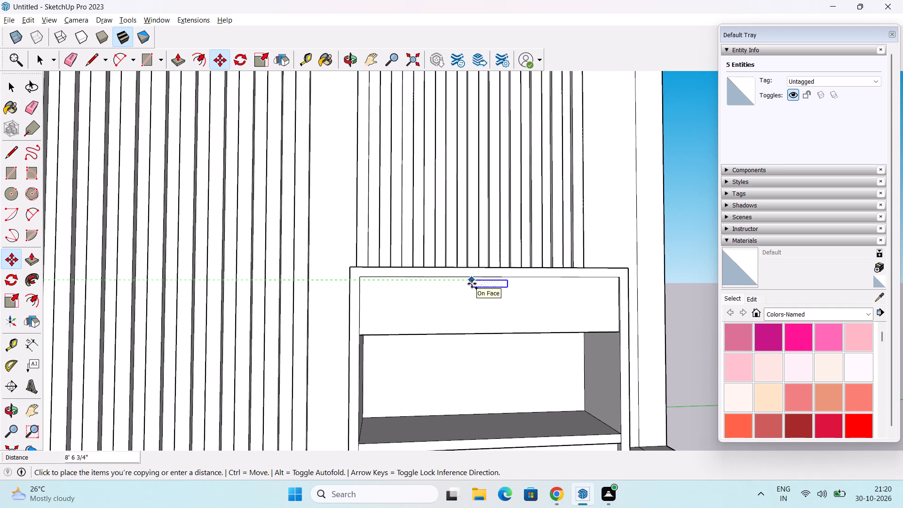
left_click(472, 284)
key("space")
middle_click_drag(468, 300, 364, 369)
scroll(355, 352, "down", 4)
middle_click_drag(354, 351, 363, 346, "shift")
left_click(664, 324)
Pull the handle rectangle on the right box's drawer front outward 1".
scroll(405, 314, "up", 3)
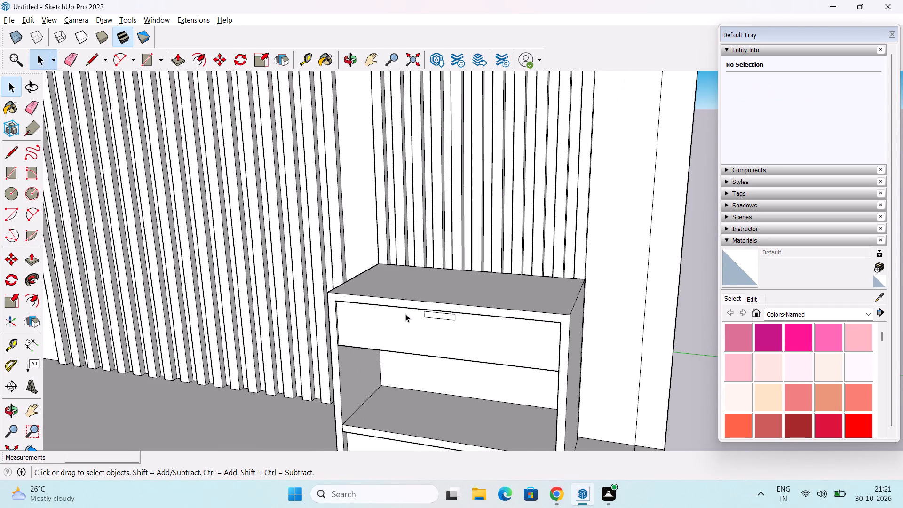
key("p")
scroll(449, 311, "up", 3)
left_click(446, 317)
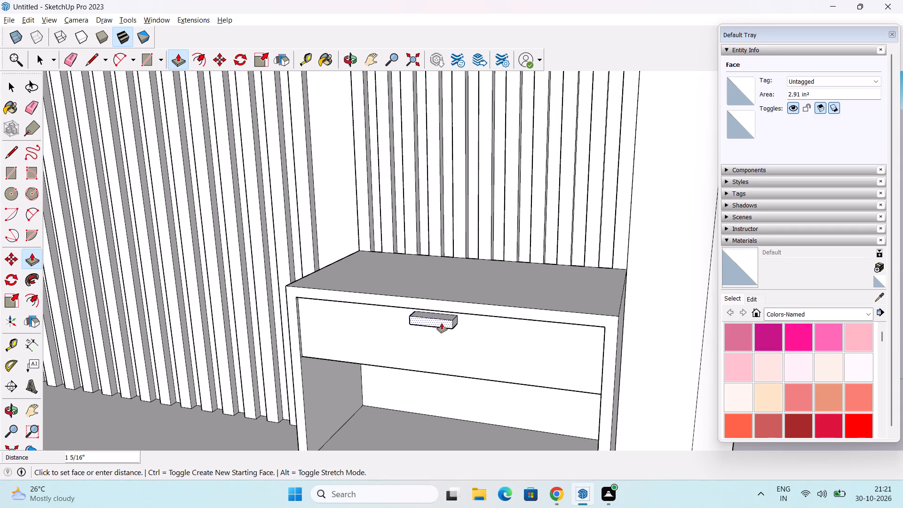
key("1")
key("Return")
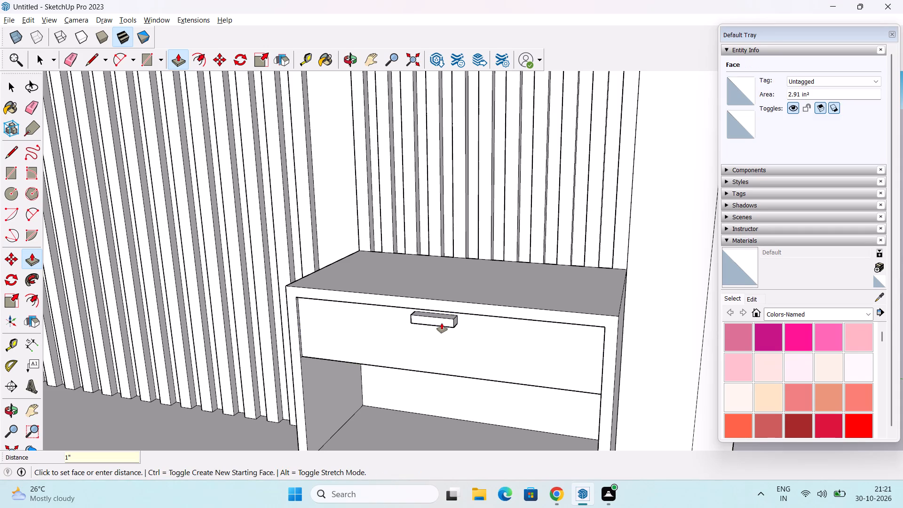
Pull the handle rectangle on the left box's drawer front outward by the same 1".
scroll(442, 322, "down", 2)
middle_click_drag(388, 321, 660, 330, "shift")
scroll(585, 323, "down", 2)
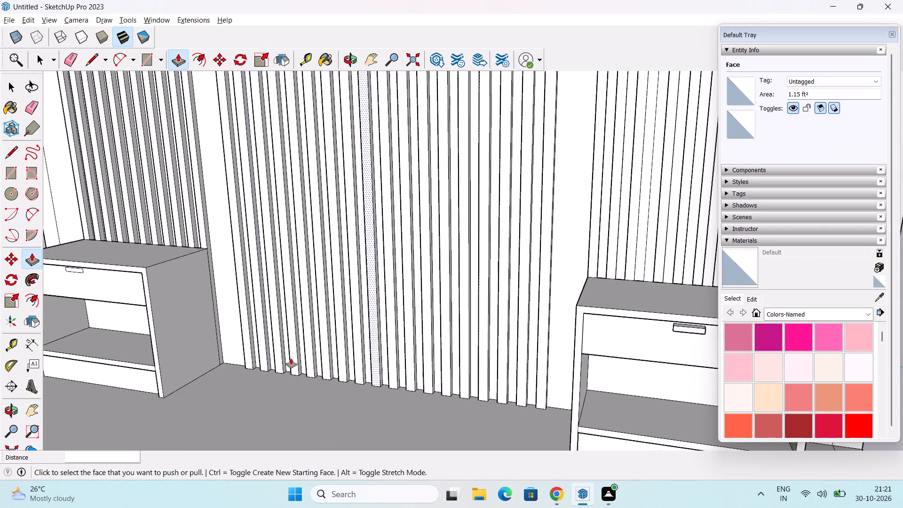
middle_click_drag(221, 350, 419, 366, "shift")
scroll(327, 300, "up", 7)
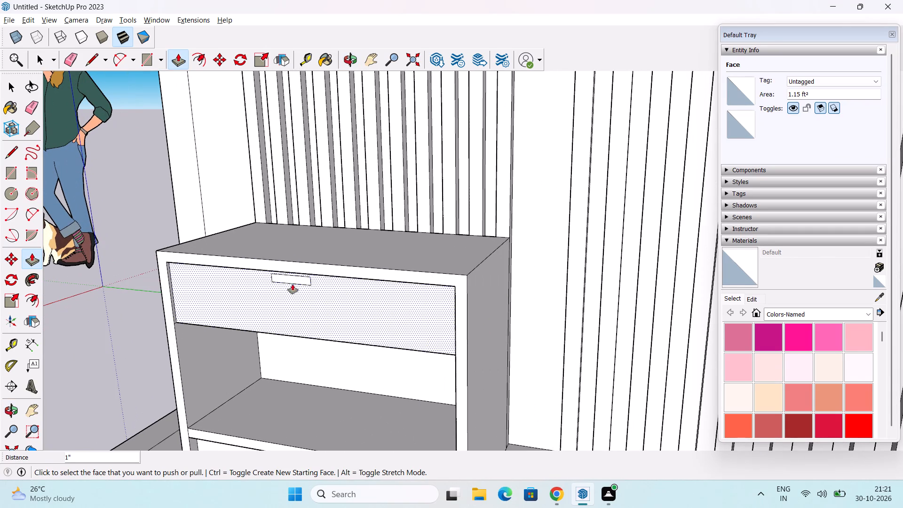
double_click(297, 278)
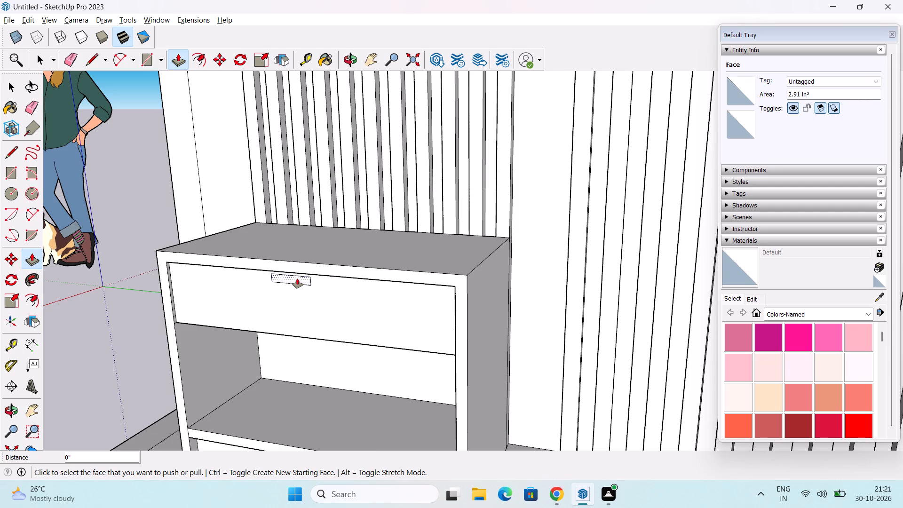
key("space")
Examine both boxes with their drawer handles and the ribbed arched panels behind them from several angles.
scroll(186, 309, "down", 3)
middle_click_drag(199, 338, 253, 267)
scroll(246, 249, "down", 4)
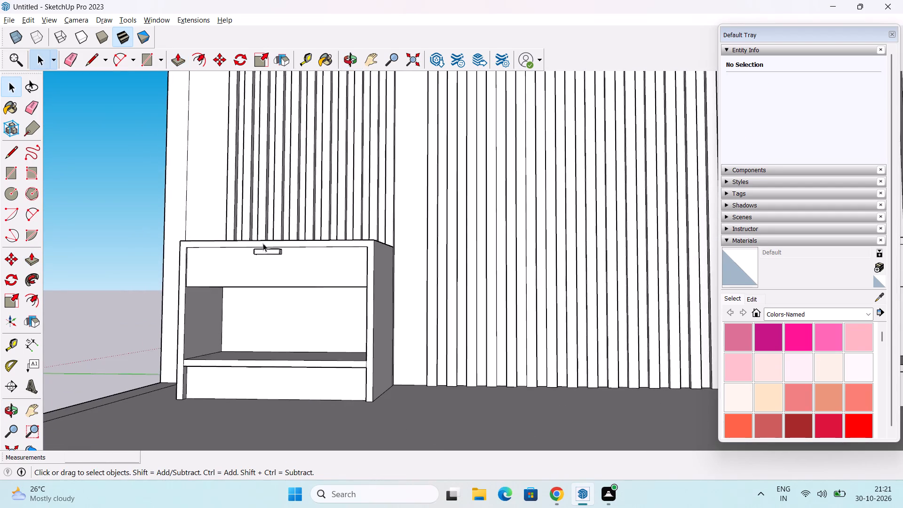
scroll(274, 245, "down", 3)
middle_click_drag(320, 301, 340, 338)
scroll(363, 316, "down", 3)
middle_click_drag(398, 318, 249, 333, "shift")
middle_click_drag(263, 333, 273, 369)
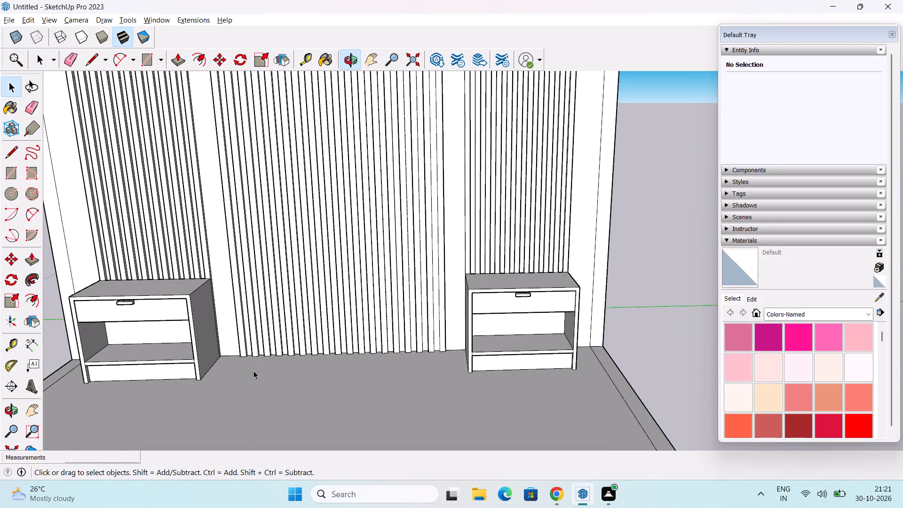
scroll(251, 356, "down", 2)
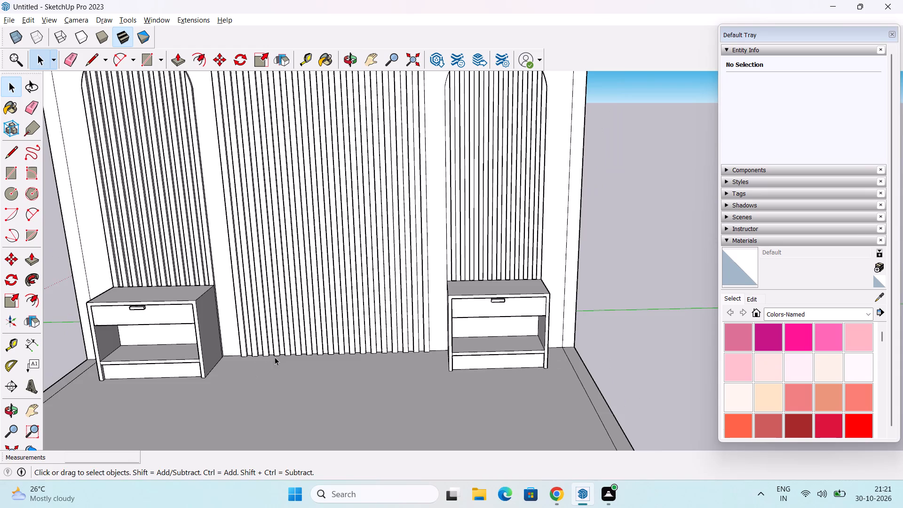
middle_click_drag(276, 357, 253, 374)
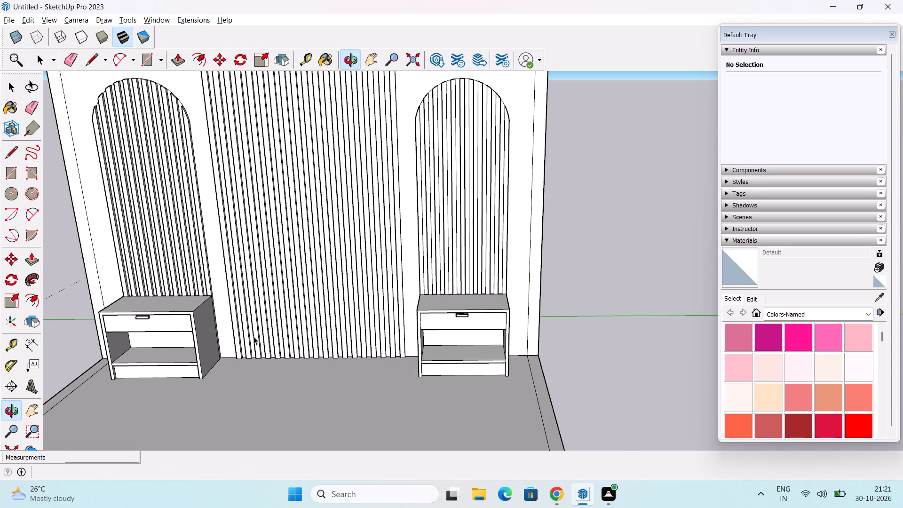
middle_click_drag(254, 336, 256, 394)
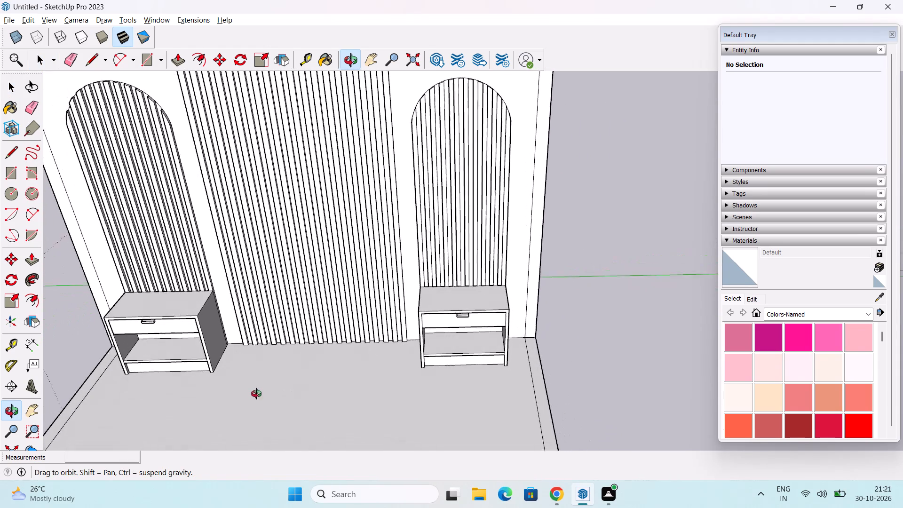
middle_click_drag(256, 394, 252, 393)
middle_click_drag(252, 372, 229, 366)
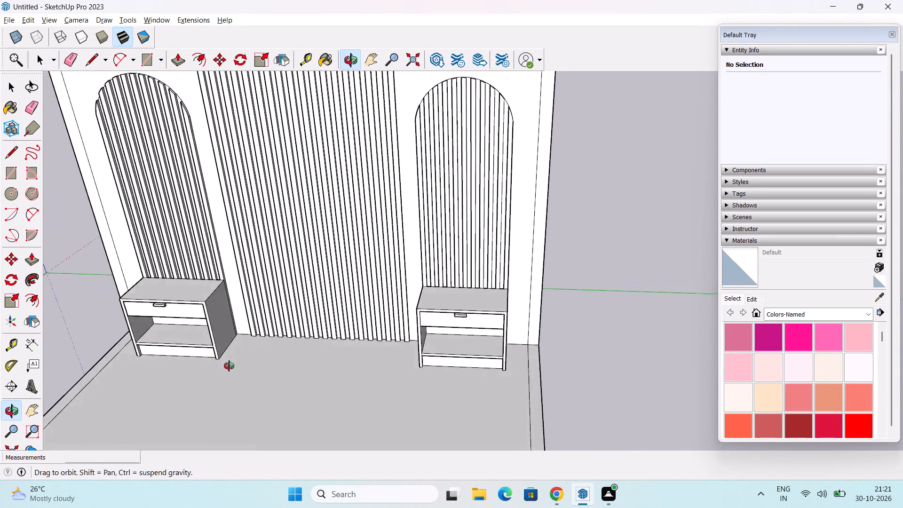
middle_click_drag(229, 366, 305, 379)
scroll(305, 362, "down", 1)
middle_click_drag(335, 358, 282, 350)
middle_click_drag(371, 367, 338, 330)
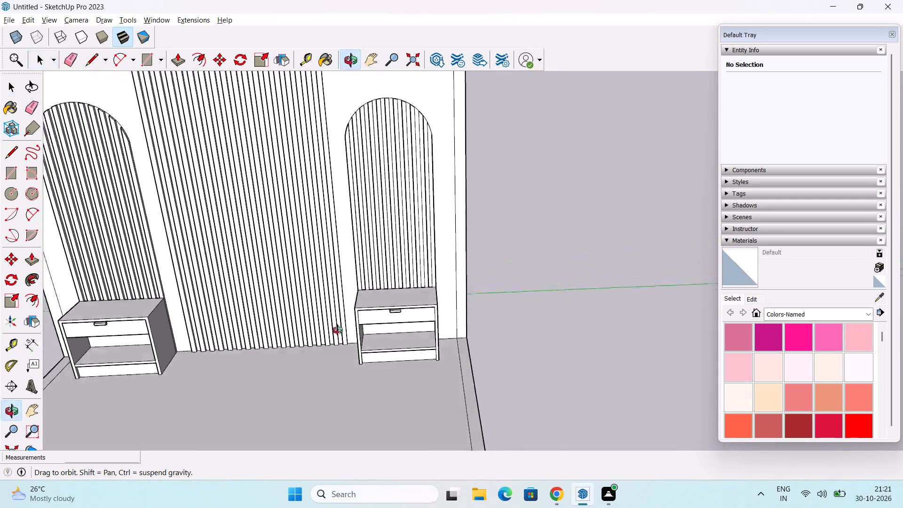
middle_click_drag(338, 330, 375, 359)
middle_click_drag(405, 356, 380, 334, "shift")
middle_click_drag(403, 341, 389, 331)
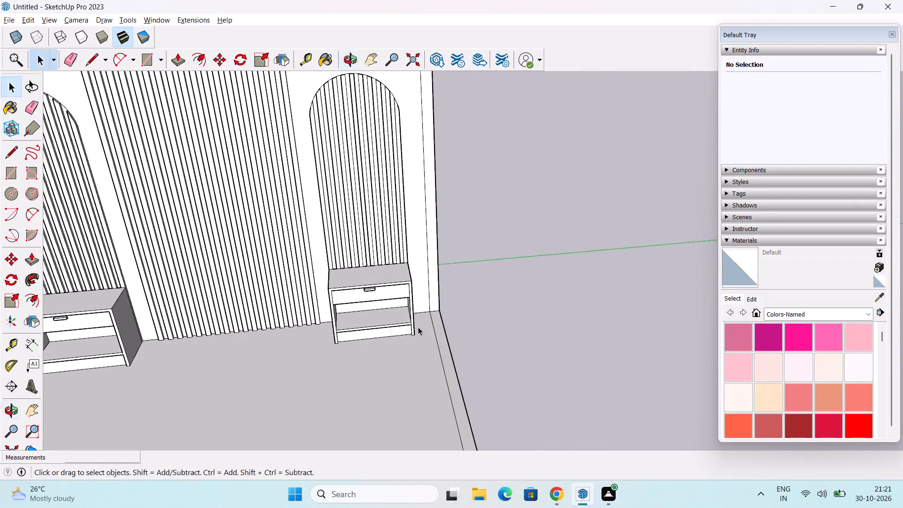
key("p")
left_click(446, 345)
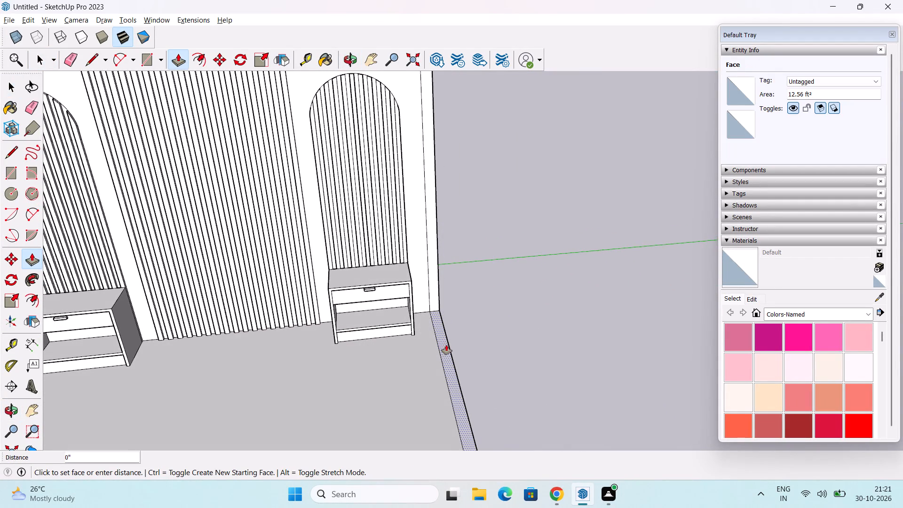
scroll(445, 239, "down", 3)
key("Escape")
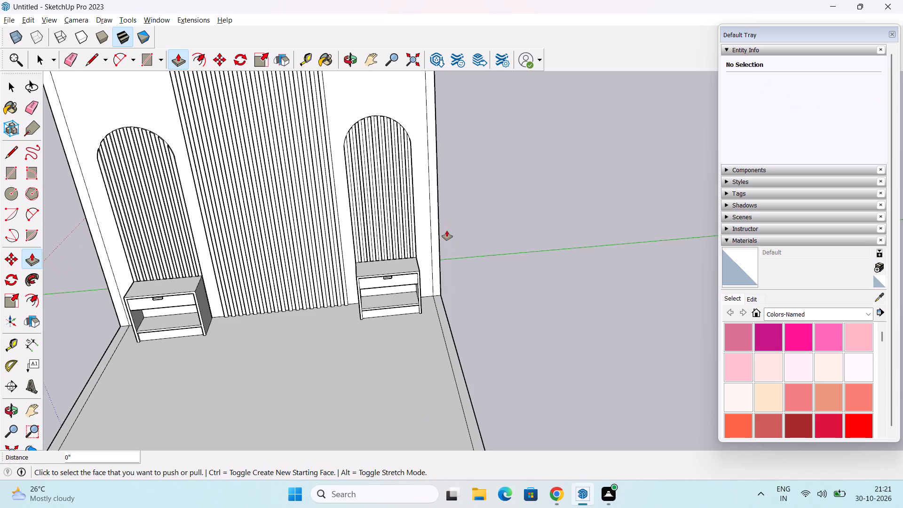
Push/pull the outer side face of the floor slab and back wall outward by 1' 6", beside the right box.
middle_click_drag(455, 251, 412, 247)
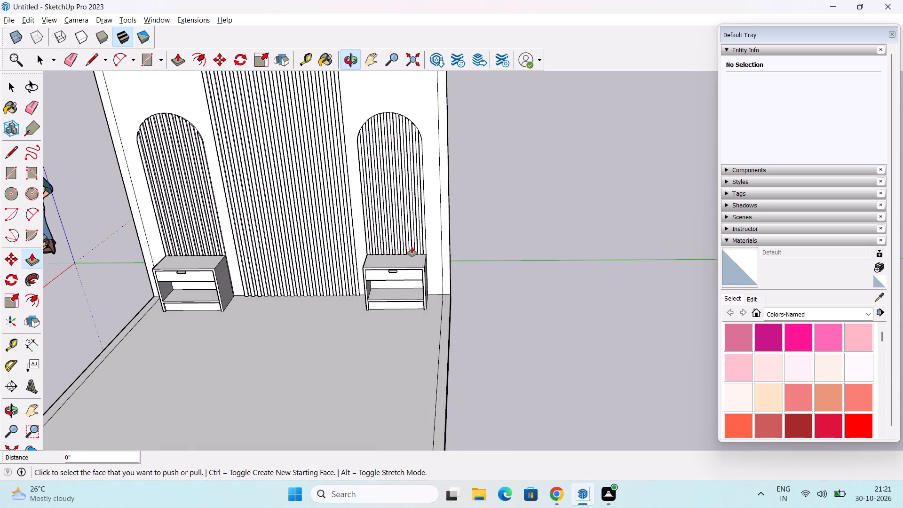
middle_click_drag(451, 277, 440, 283)
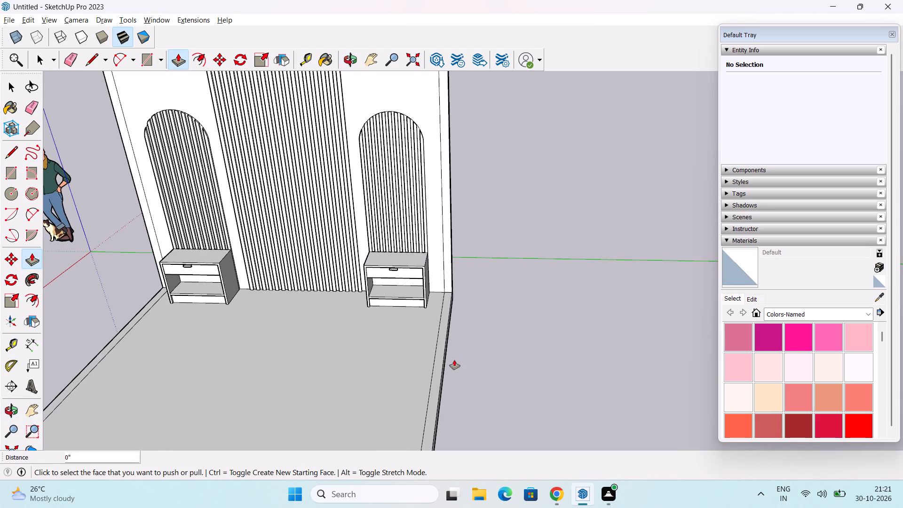
middle_click_drag(446, 357, 373, 376)
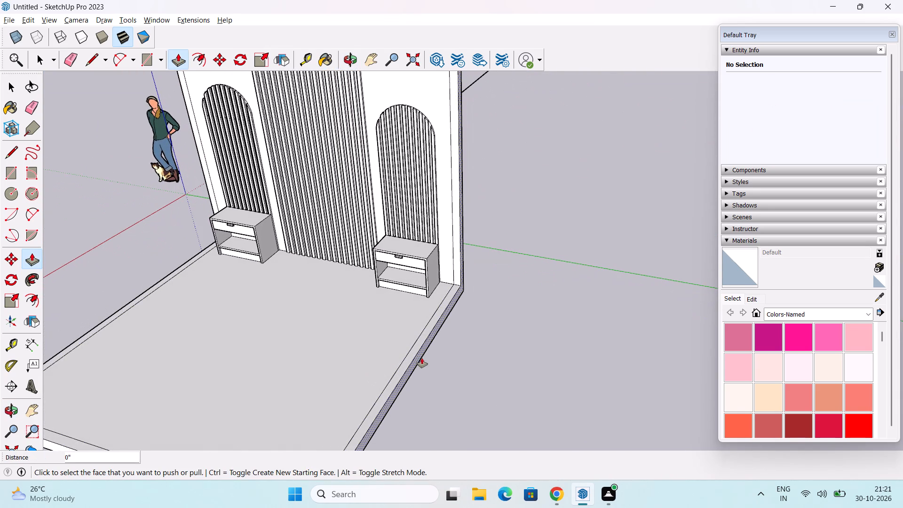
left_click(419, 357)
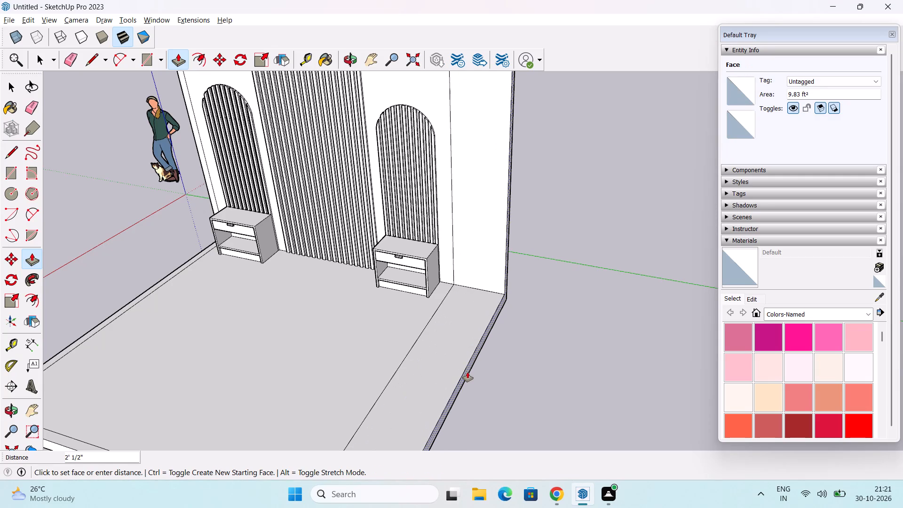
type("1'")
key("Return")
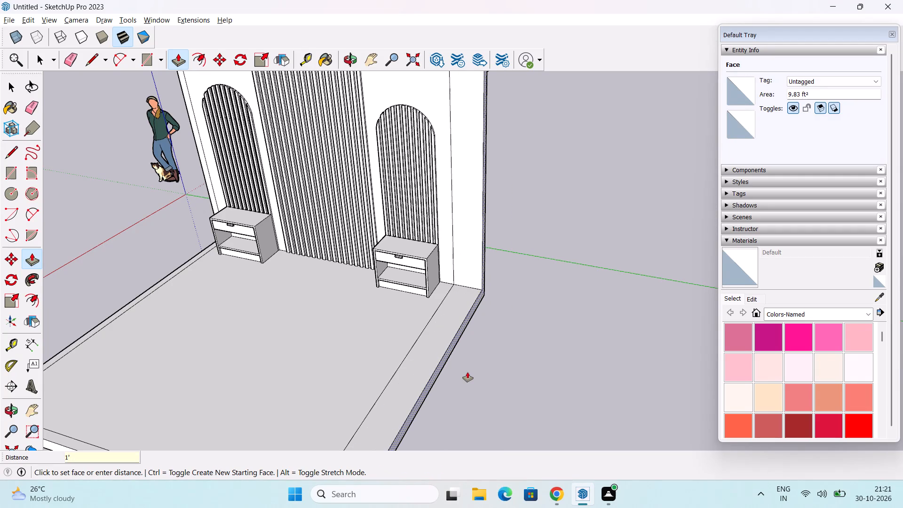
type("1'6")
key("shift+quotedbl")
key("Return")
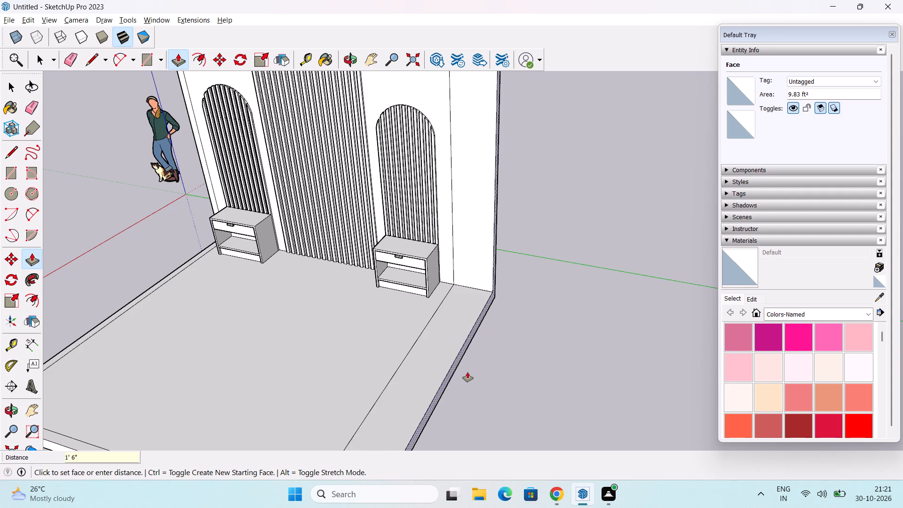
Draw a 4" line from the inner floor outline's front corner to the slab's front edge, closing off the widened side strip.
middle_click_drag(468, 375, 510, 311)
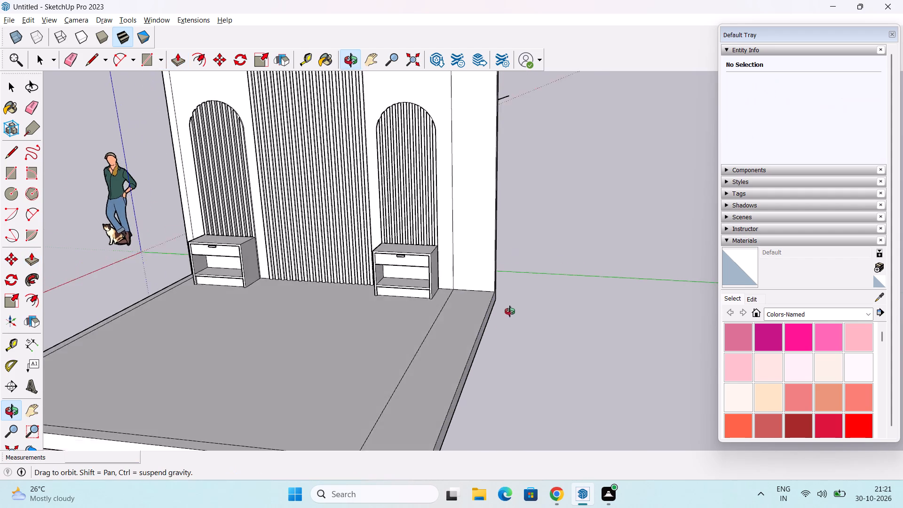
middle_click_drag(510, 311, 507, 350)
scroll(507, 351, "down", 2)
middle_click_drag(507, 354, 514, 311)
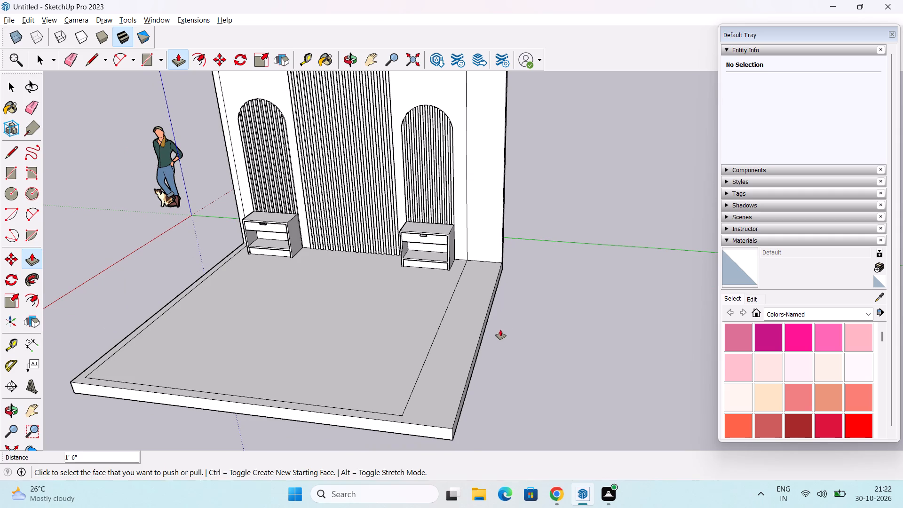
key("space")
middle_click_drag(488, 361, 498, 423)
key("l")
scroll(454, 429, "up", 3)
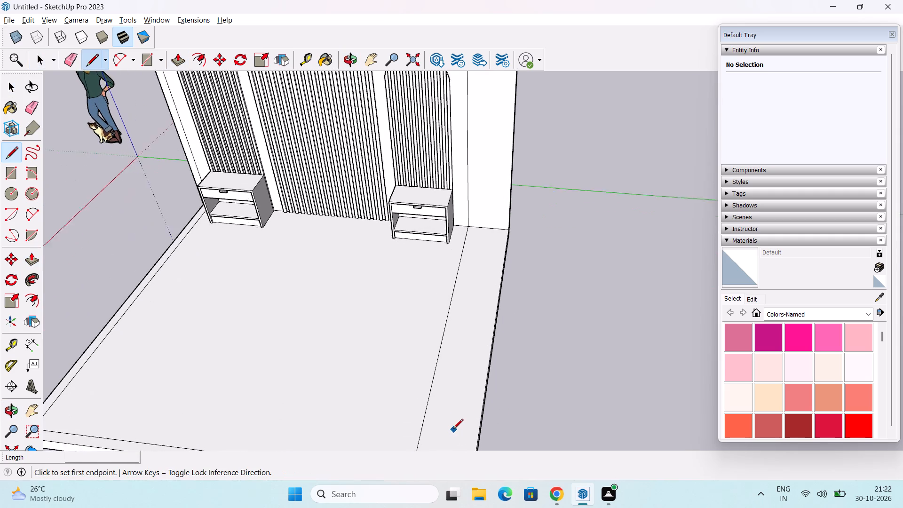
middle_click_drag(453, 430, 476, 325)
scroll(418, 351, "up", 3)
left_click(436, 374)
left_click(434, 390)
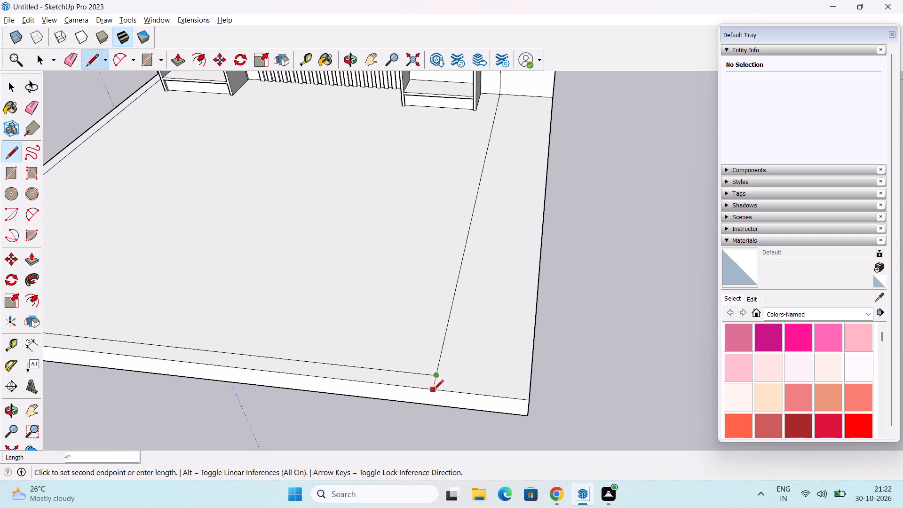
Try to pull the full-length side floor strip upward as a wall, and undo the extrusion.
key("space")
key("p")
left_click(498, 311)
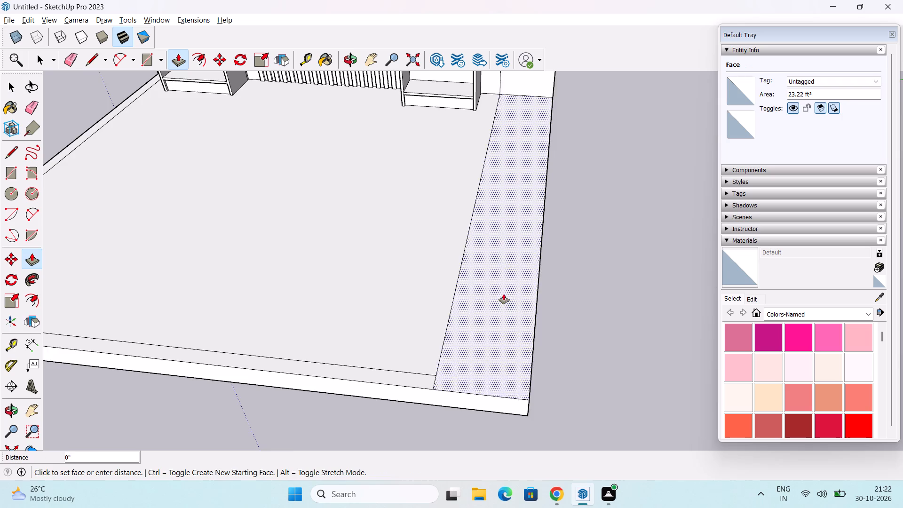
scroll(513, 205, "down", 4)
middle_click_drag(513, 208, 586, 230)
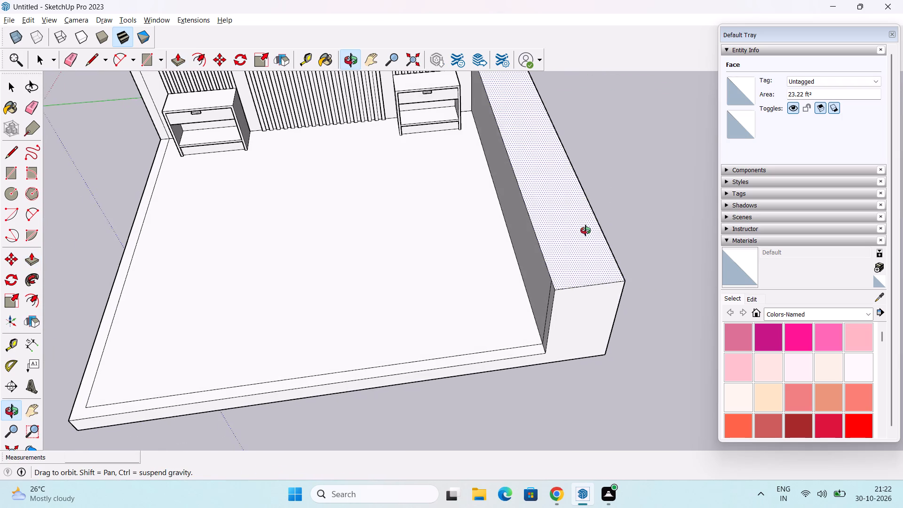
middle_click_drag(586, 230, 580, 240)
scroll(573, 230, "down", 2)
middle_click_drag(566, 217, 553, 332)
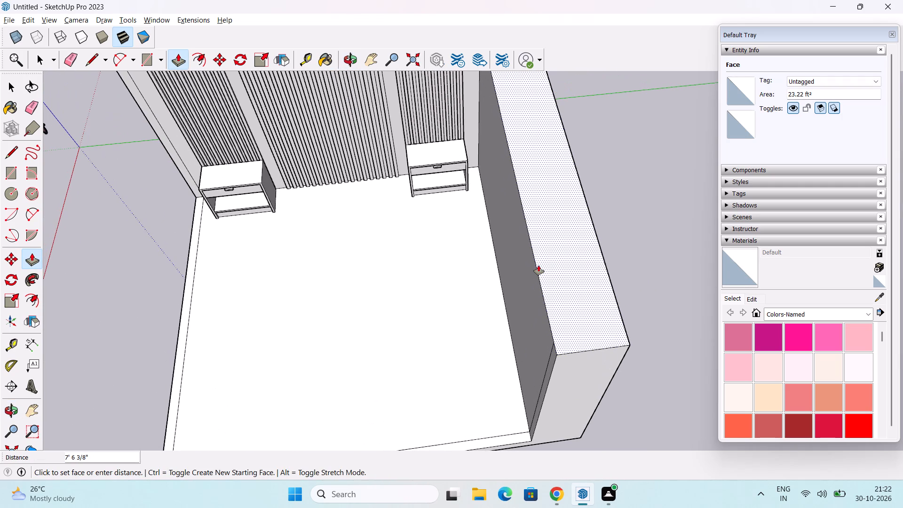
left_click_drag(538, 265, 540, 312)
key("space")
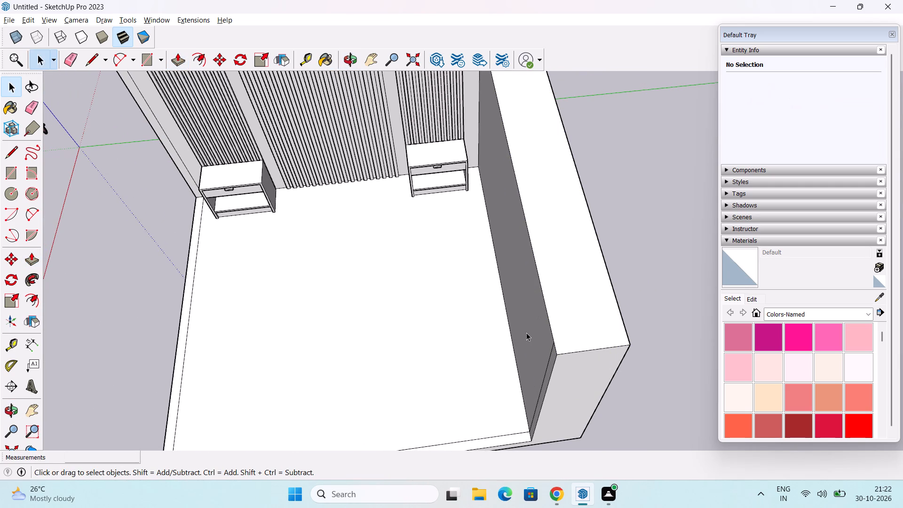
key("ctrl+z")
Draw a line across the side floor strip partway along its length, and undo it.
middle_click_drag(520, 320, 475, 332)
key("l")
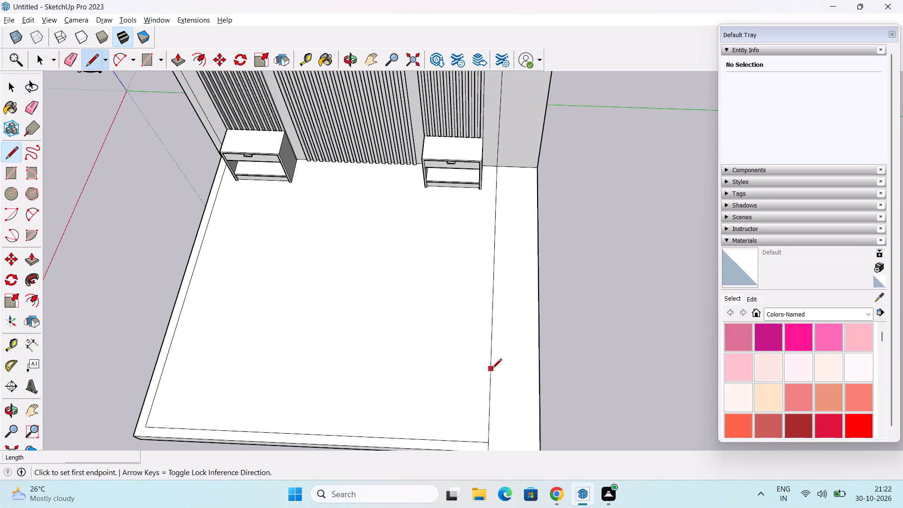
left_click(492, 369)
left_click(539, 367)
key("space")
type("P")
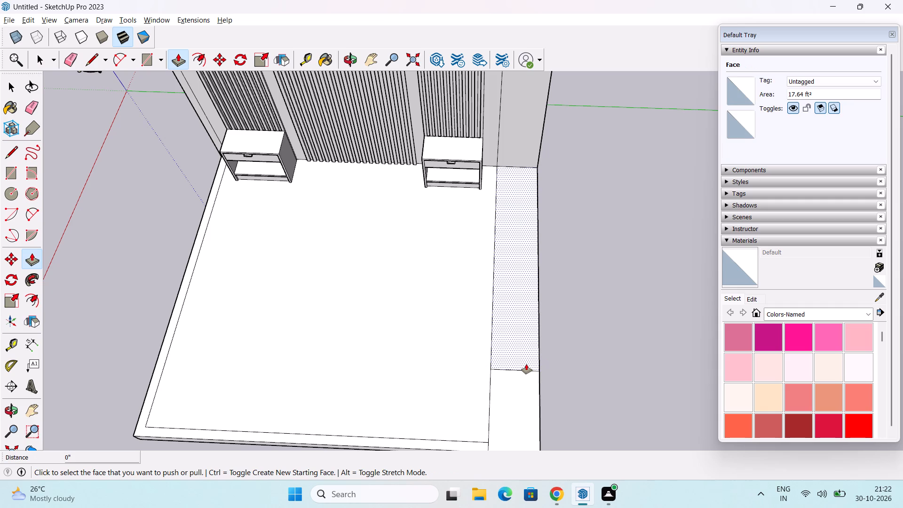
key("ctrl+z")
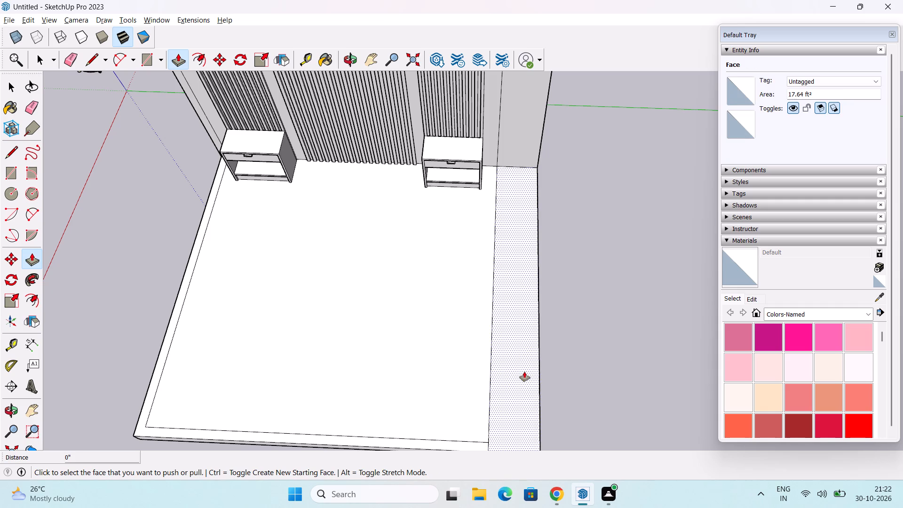
Draw a line about 1' 10" long across the side strip, from the inner outline's front corner to the outer edge.
middle_click_drag(524, 372, 524, 320, "shift")
key("space")
scroll(475, 370, "up", 3)
middle_click_drag(523, 388, 542, 396)
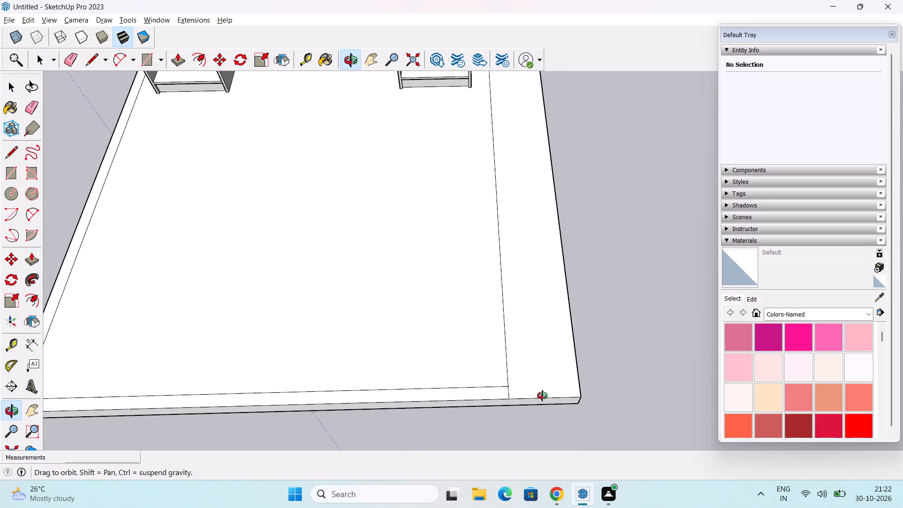
middle_click_drag(542, 396, 523, 394)
scroll(499, 412, "up", 1)
key("l")
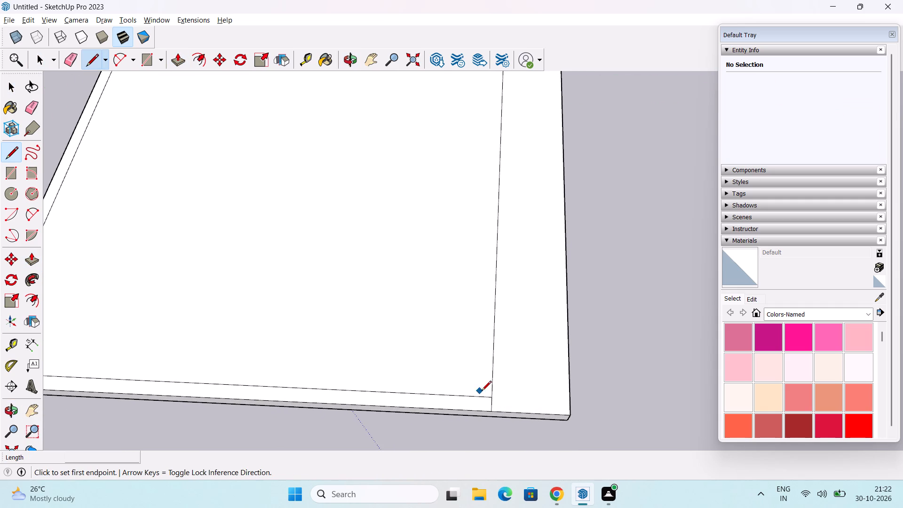
left_click(491, 397)
left_click(569, 397)
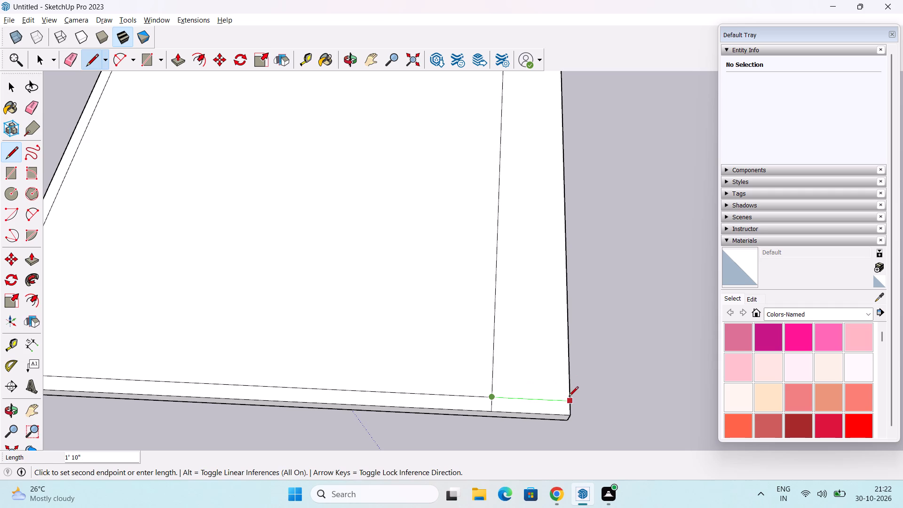
Pull the side floor strip behind the new line up 10' to the back wall's top to form a side wall.
key("space")
key("p")
left_click(543, 362)
scroll(535, 249, "down", 9)
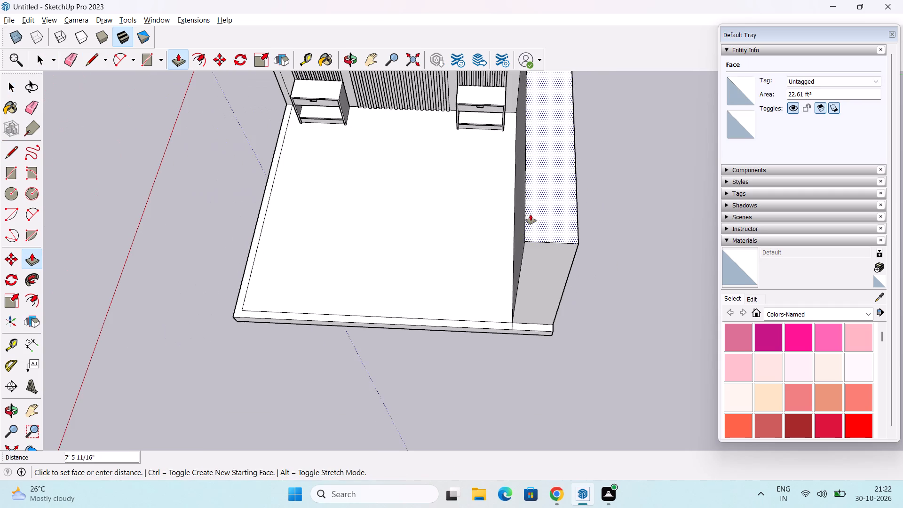
middle_click_drag(530, 212, 531, 385)
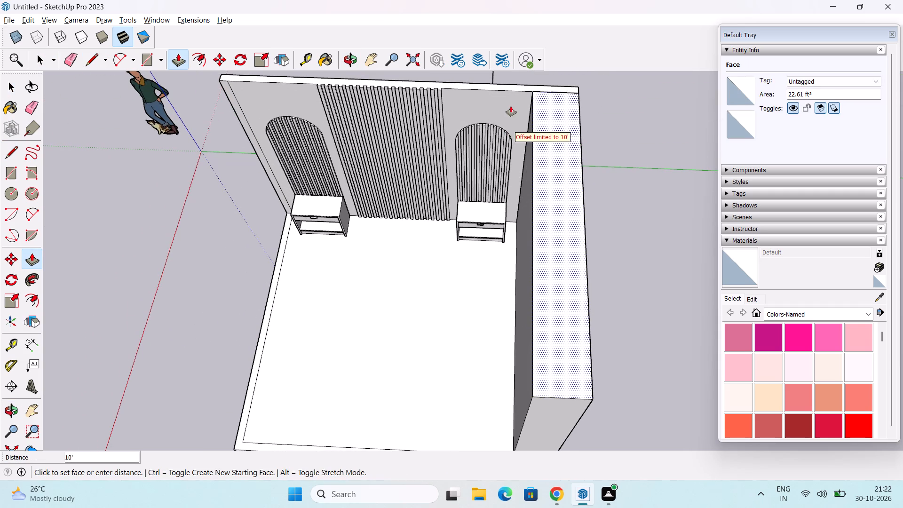
left_click(516, 92)
key("space")
Examine the new side wall together with the ribbed back wall and bedside boxes from several angles.
middle_click_drag(419, 310, 516, 252)
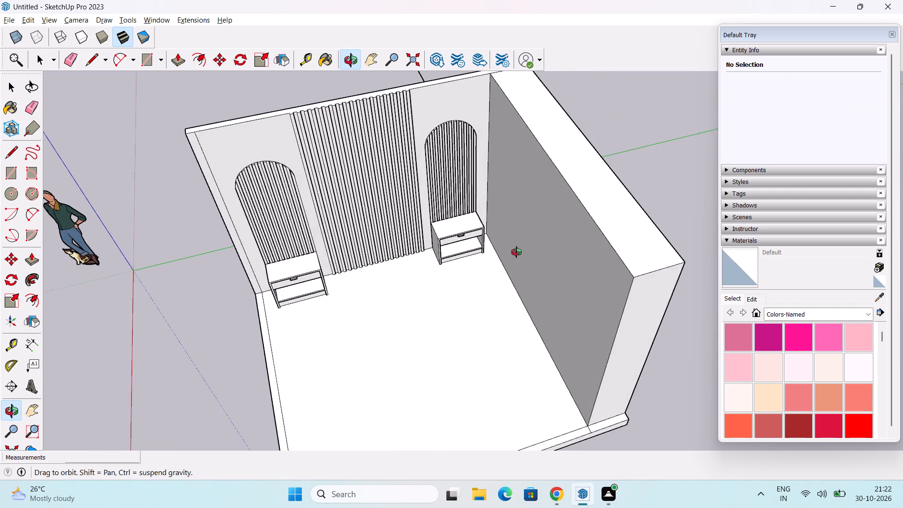
middle_click_drag(516, 252, 500, 236)
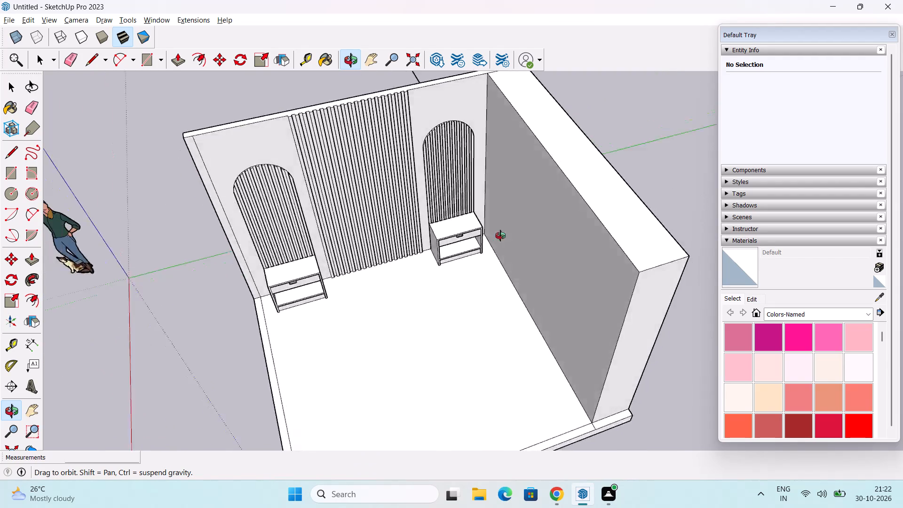
middle_click_drag(500, 236, 597, 248)
scroll(597, 258, "down", 2)
middle_click_drag(596, 274, 553, 304)
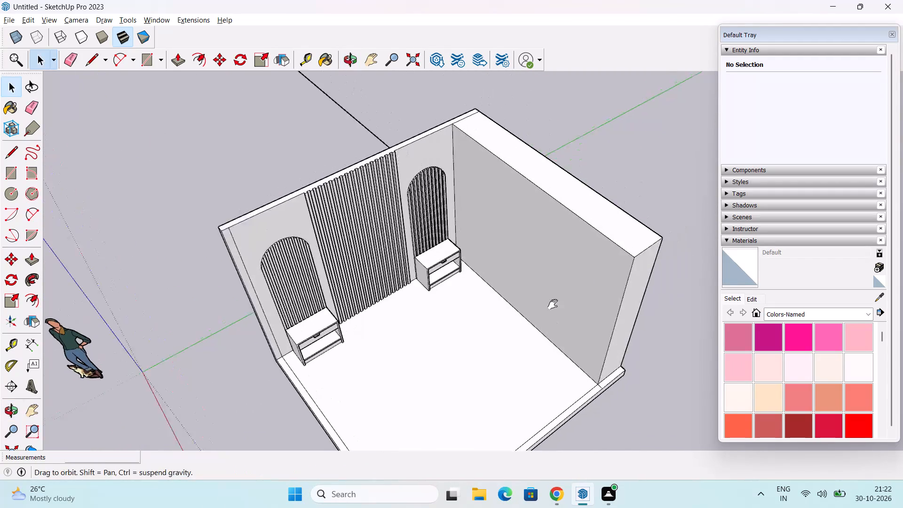
middle_click_drag(553, 304, 535, 314)
middle_click_drag(522, 340, 545, 304)
middle_click_drag(542, 290, 524, 247)
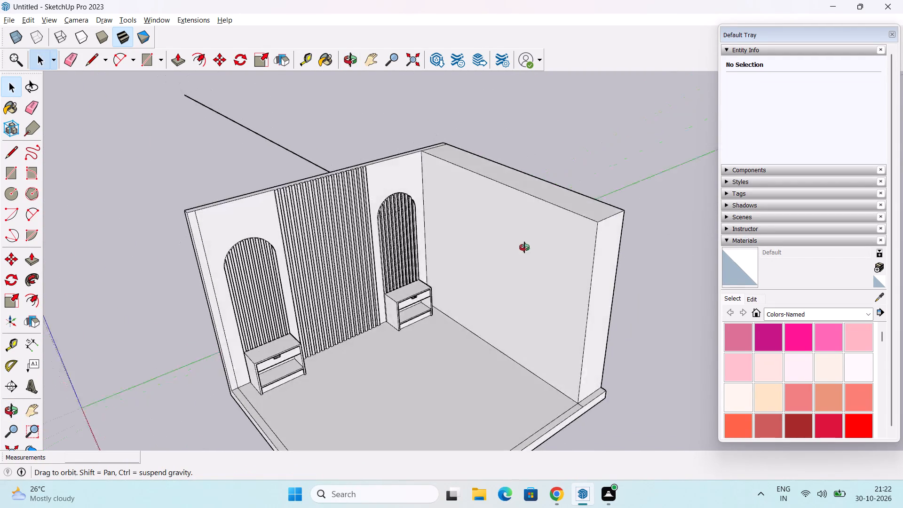
middle_click_drag(524, 247, 503, 275)
middle_click_drag(505, 276, 496, 288)
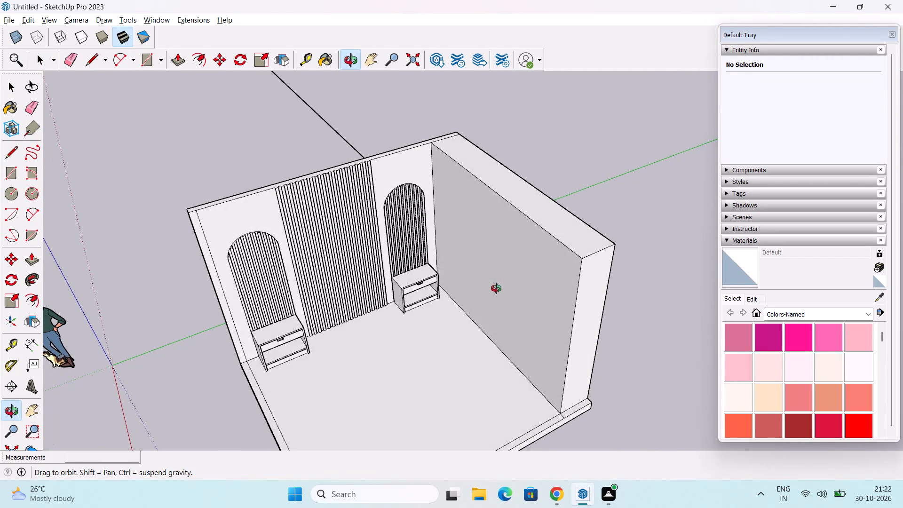
middle_click_drag(496, 288, 495, 299)
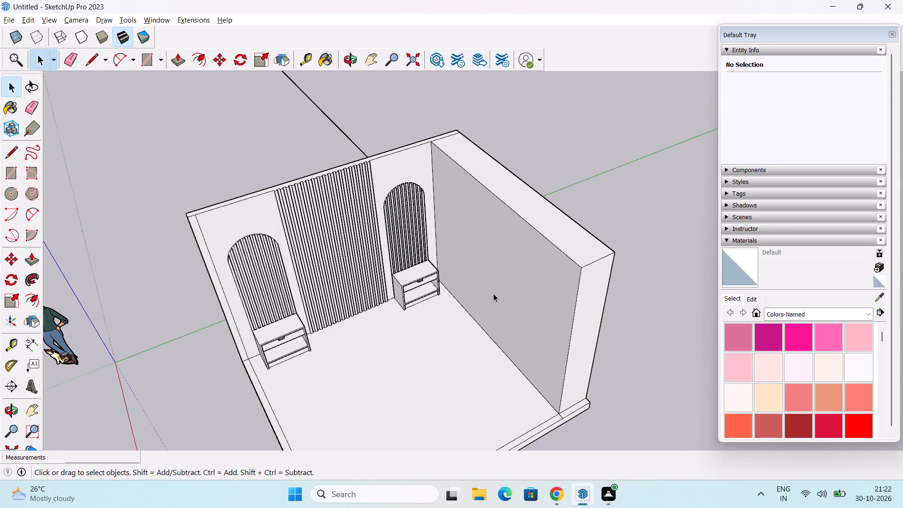
middle_click_drag(491, 328, 518, 337)
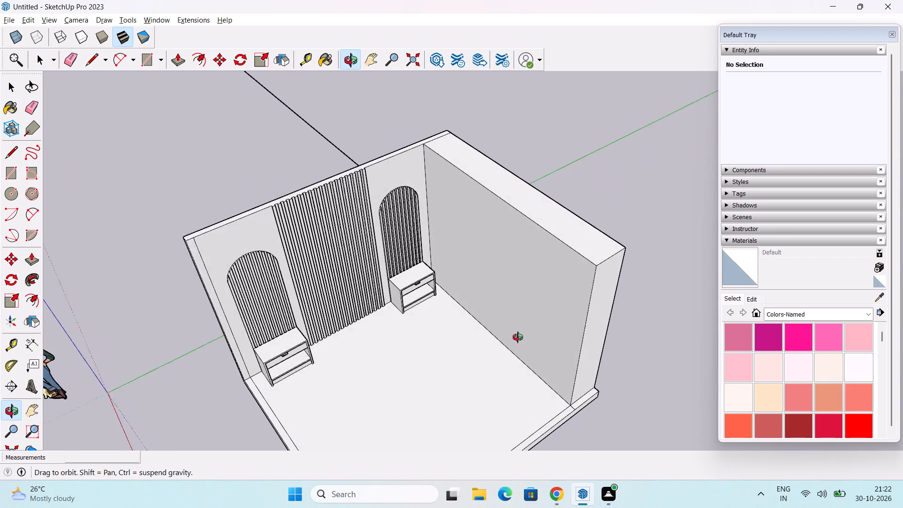
Copy the side wall's vertical back corner edge to its front corner with /6 division, splitting the inner face into six equal panels.
middle_click_drag(518, 337, 527, 340)
scroll(485, 294, "up", 3)
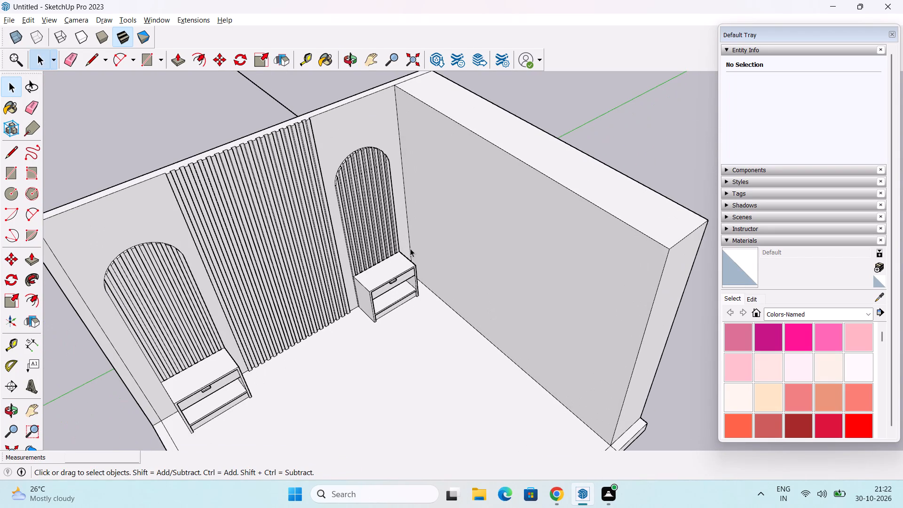
left_click(410, 248)
key("m")
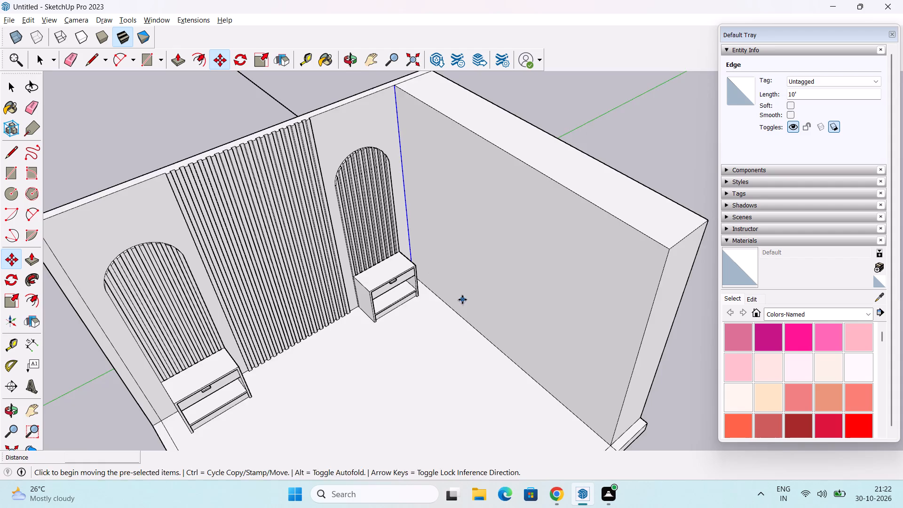
middle_click_drag(463, 300, 365, 282)
scroll(427, 275, "up", 6)
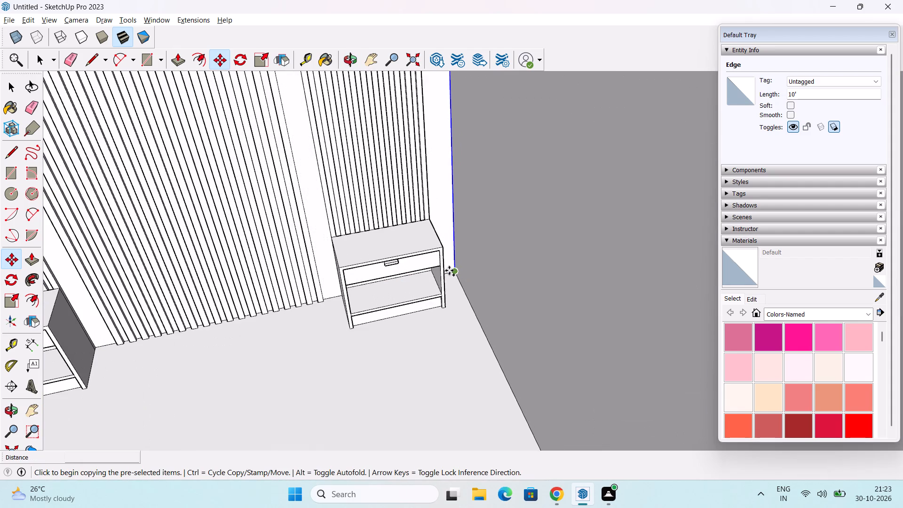
left_click(451, 270)
scroll(480, 341, "down", 4)
middle_click_drag(554, 397, 491, 323)
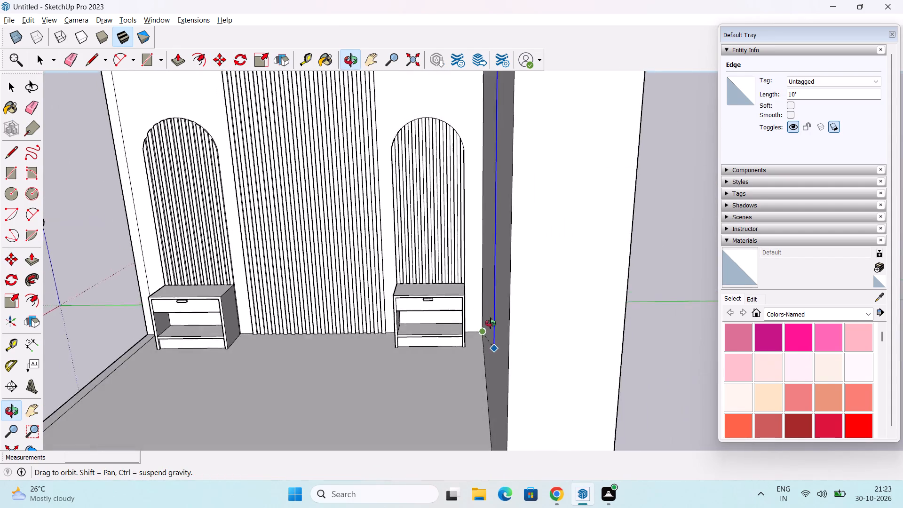
middle_click_drag(491, 323, 593, 383)
middle_click_drag(593, 381, 394, 234)
middle_click_drag(379, 302, 472, 308)
left_click(582, 415)
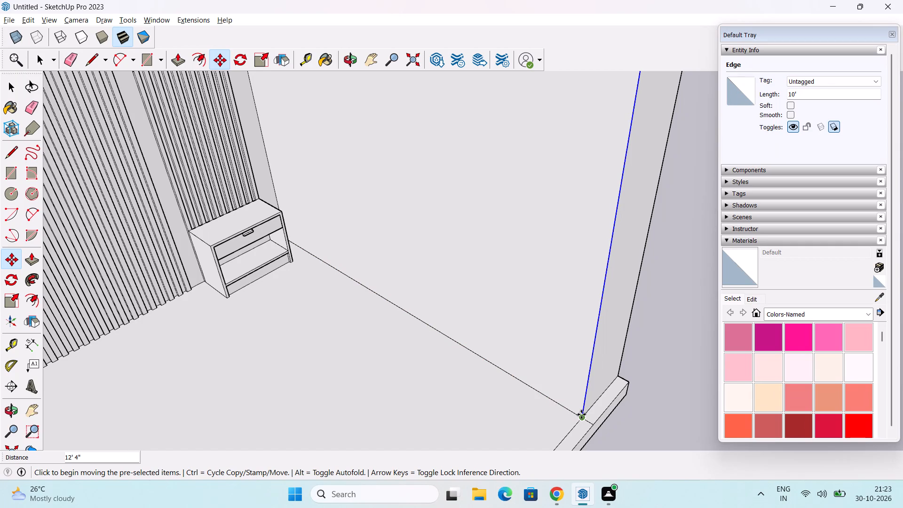
type("/6")
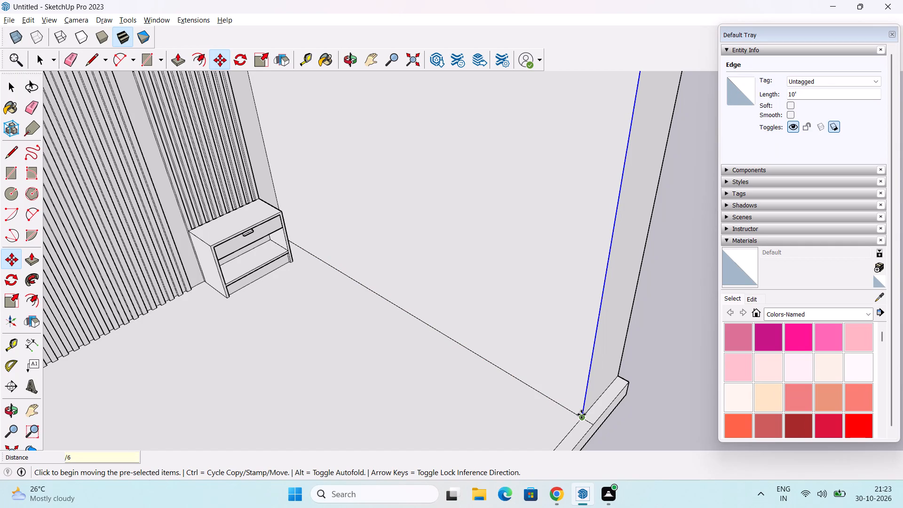
key("Return")
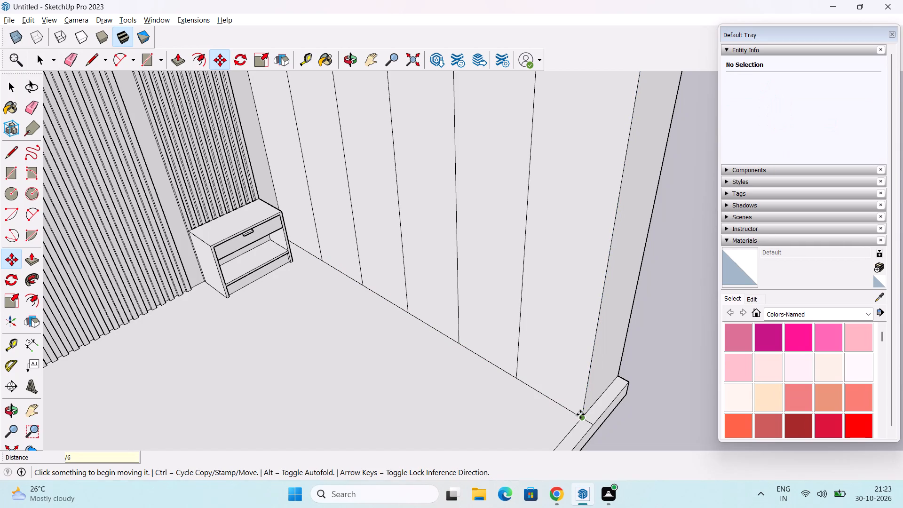
key("space")
Copy the top edge of the side wall panel nearest the ribbed back wall 2'6" down.
middle_click_drag(568, 420, 695, 255)
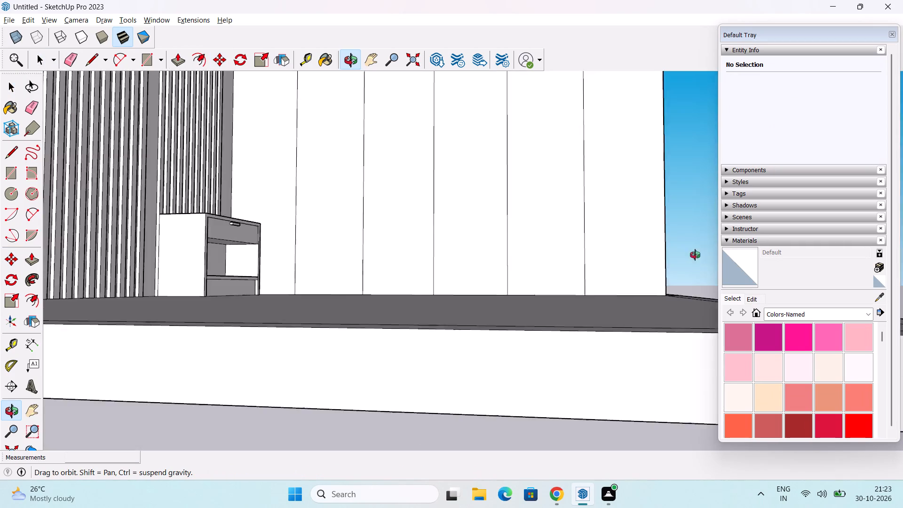
middle_click_drag(695, 255, 595, 438)
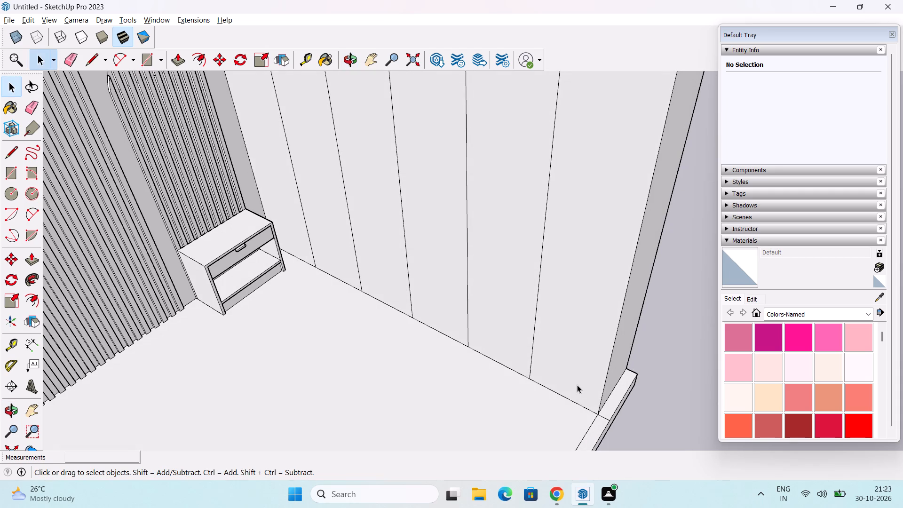
middle_click_drag(577, 385, 526, 385)
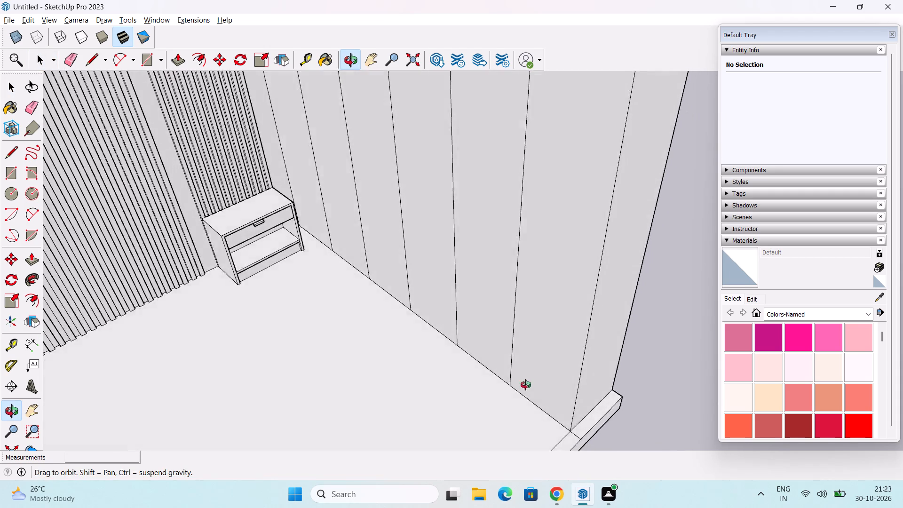
middle_click_drag(526, 385, 524, 431)
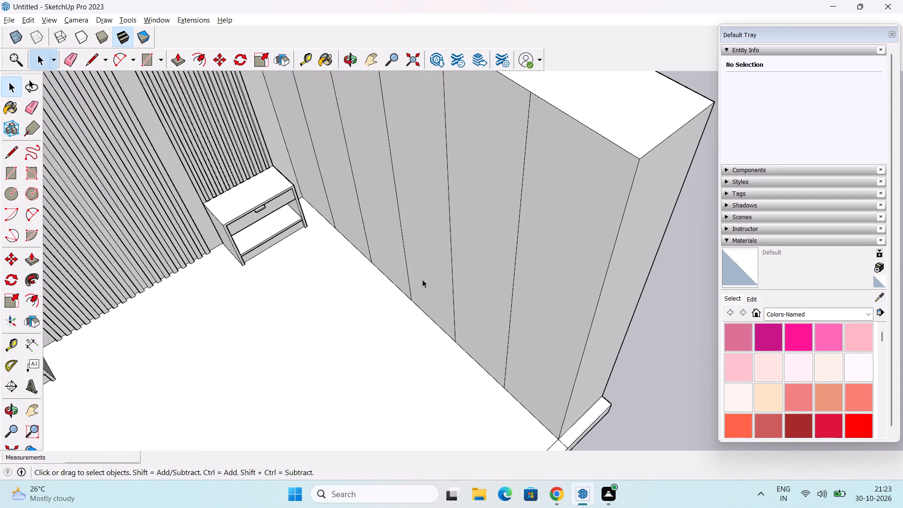
middle_click_drag(415, 215, 460, 344)
middle_click_drag(423, 300, 498, 356)
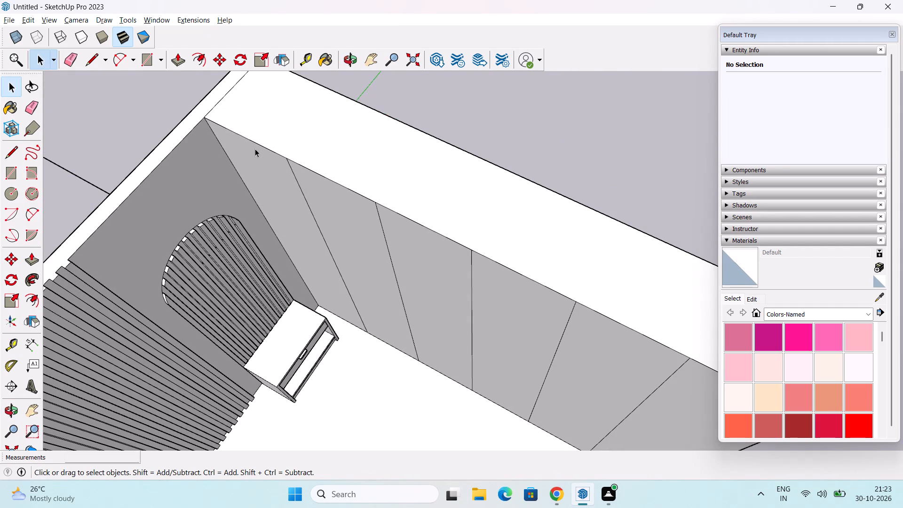
left_click(255, 149)
left_click(264, 147)
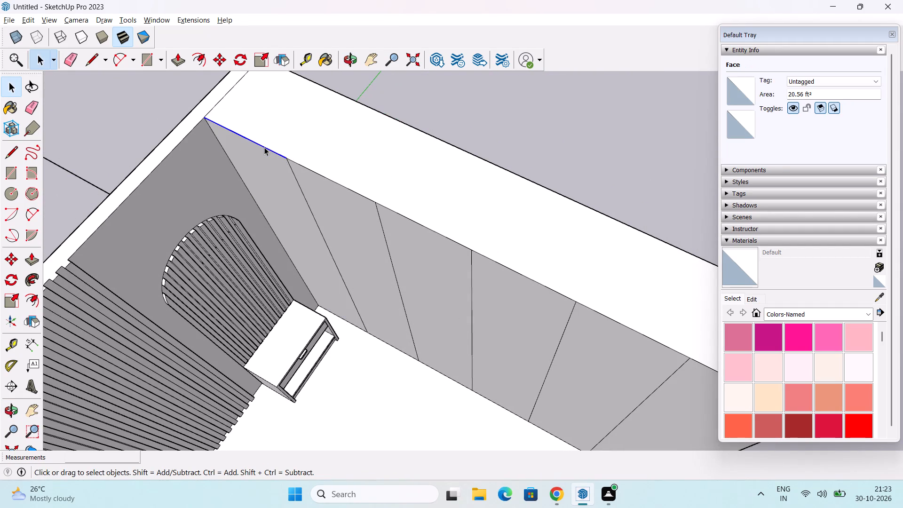
key("m")
middle_click_drag(233, 186, 269, 95)
left_click(211, 108)
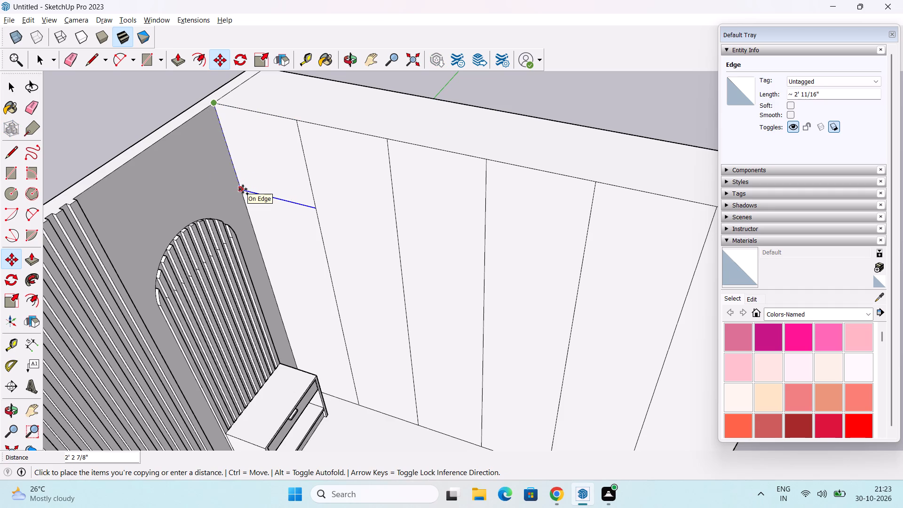
type("2'6\"")
key("Return")
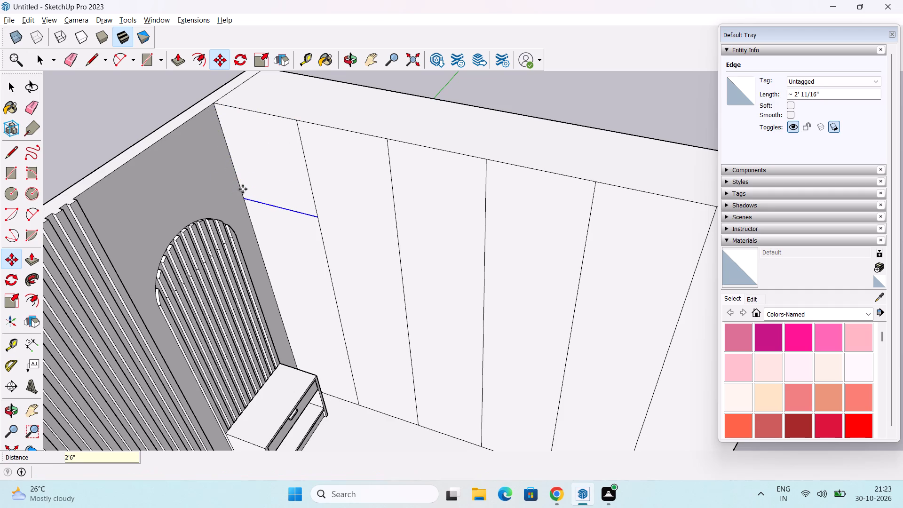
key("space")
Draw a line about 10' 3" long from the copied edge's end across the remaining panels to the side wall's front edge.
middle_click_drag(291, 259, 423, 17)
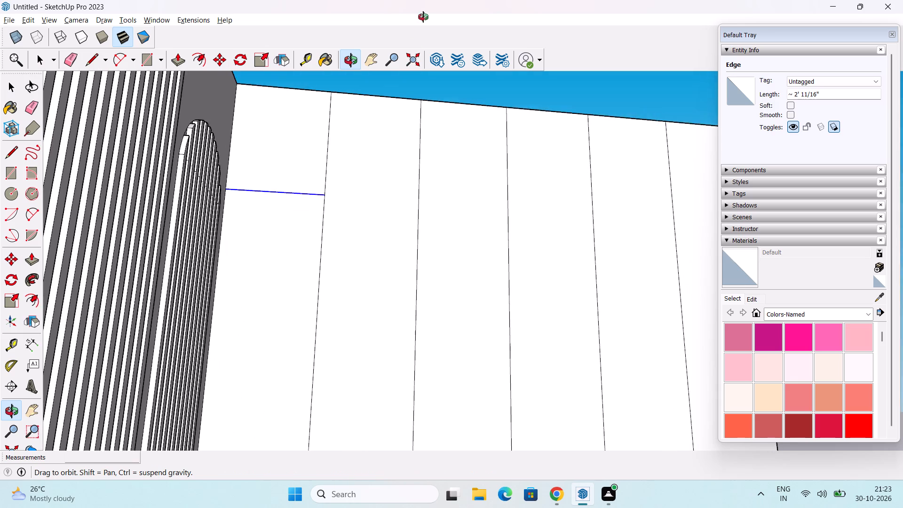
middle_click_drag(423, 17, 164, 210)
middle_click_drag(261, 292, 227, 219)
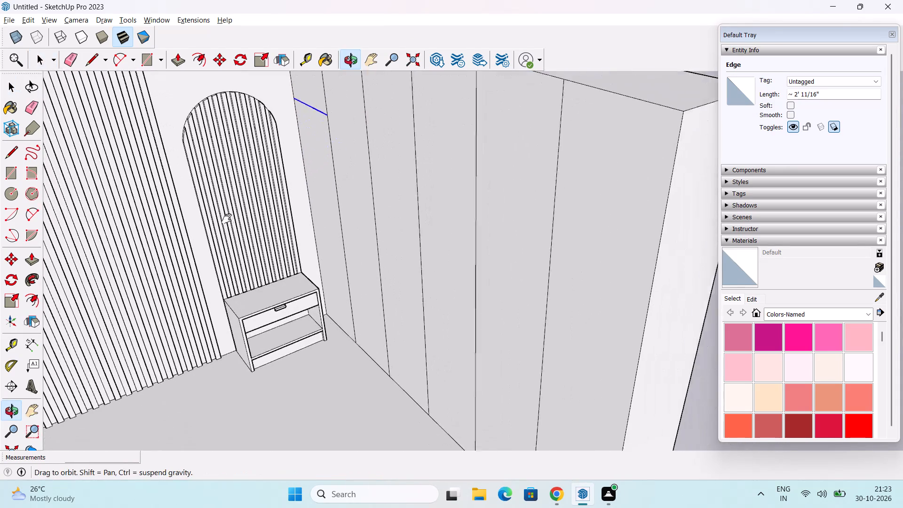
middle_click_drag(227, 219, 220, 200)
key("l")
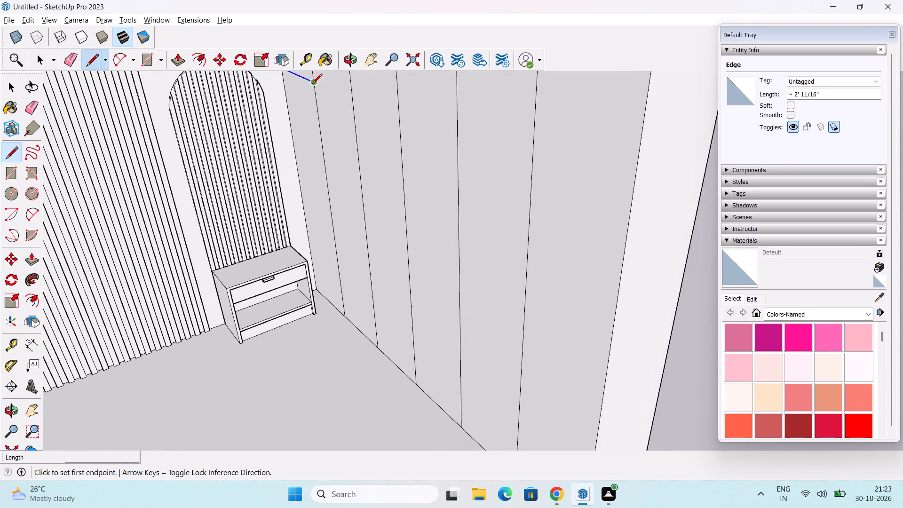
left_click(311, 82)
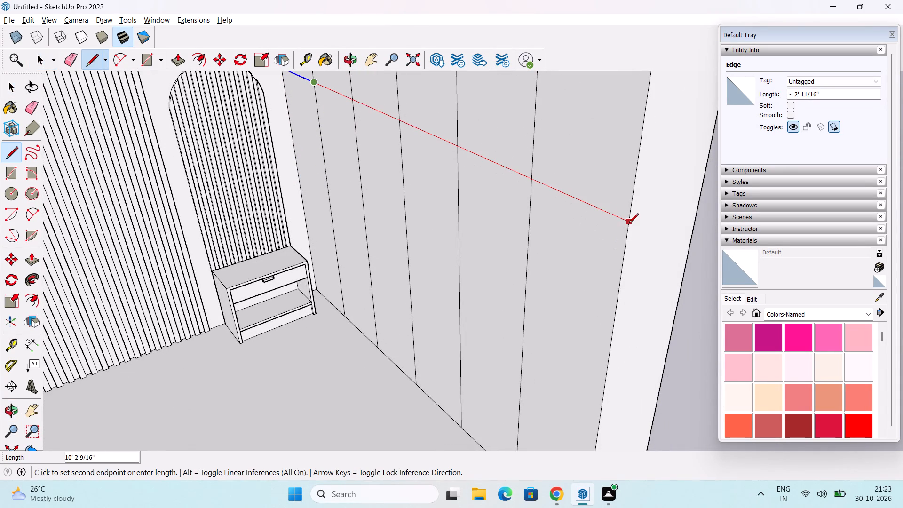
left_click(629, 223)
key("space")
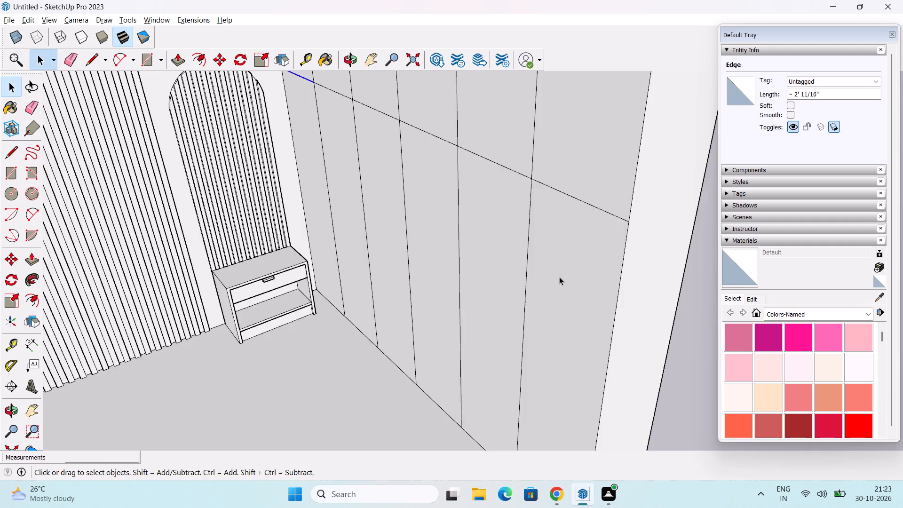
middle_click_drag(559, 276, 575, 272)
scroll(569, 269, "down", 3)
left_click(690, 312)
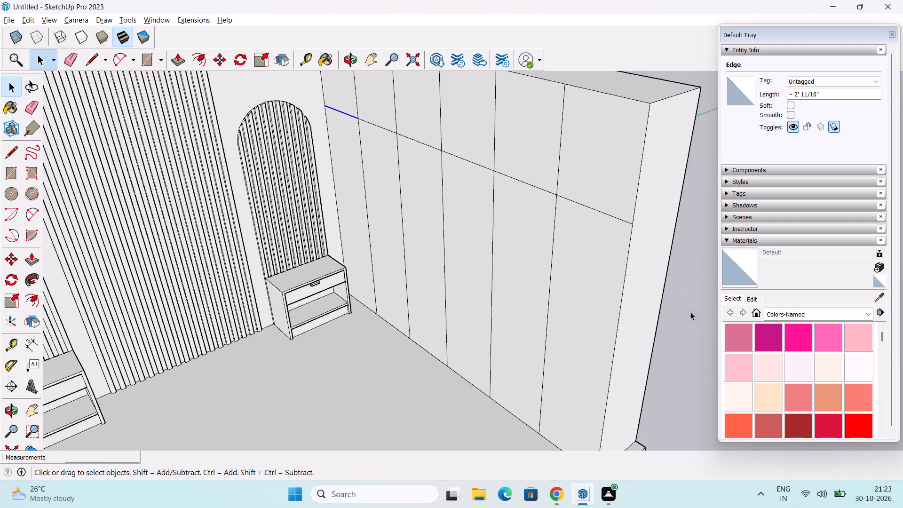
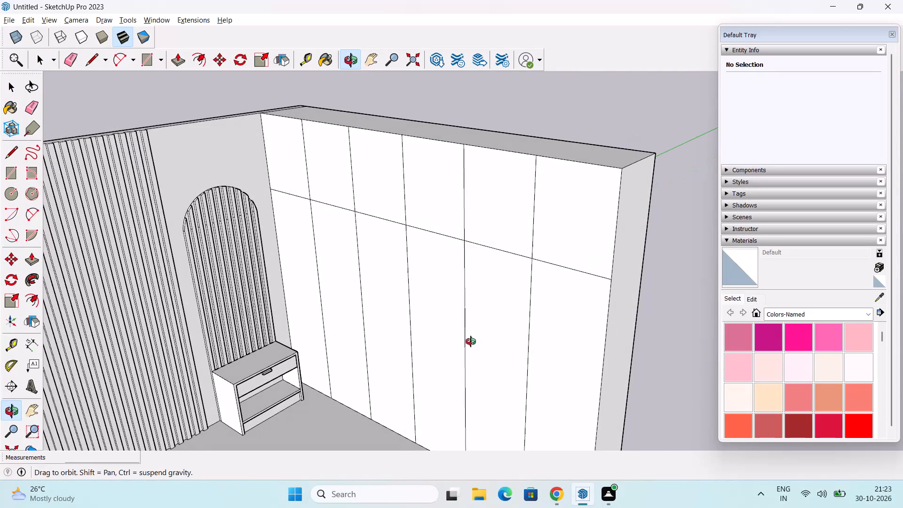
Draw a horizontal line about 4' 1" long across the lower part of the side wall's third and fourth panels from the ribbed wall.
middle_click_drag(456, 306, 440, 296)
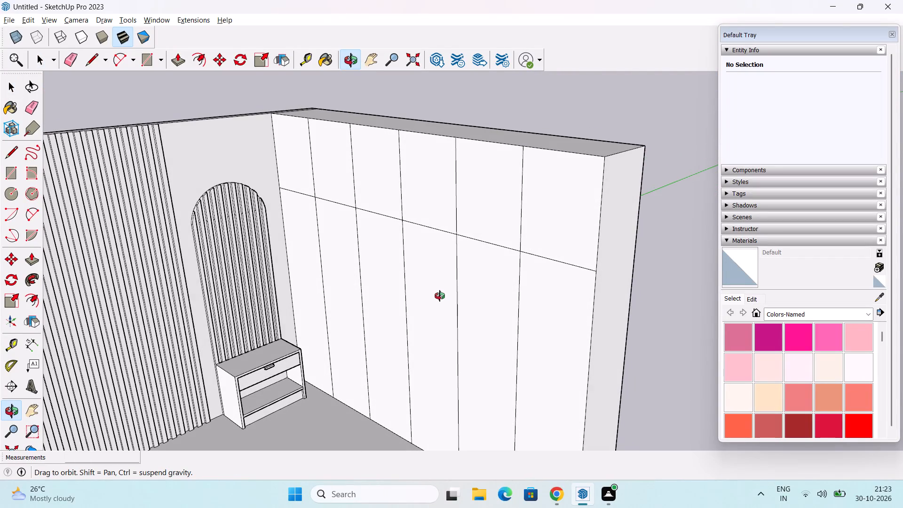
middle_click_drag(440, 296, 443, 296)
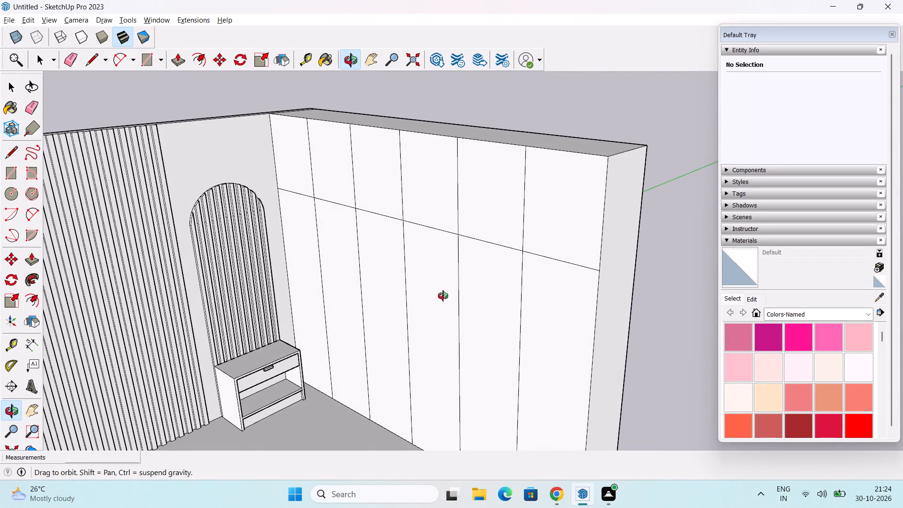
middle_click_drag(443, 296, 443, 297)
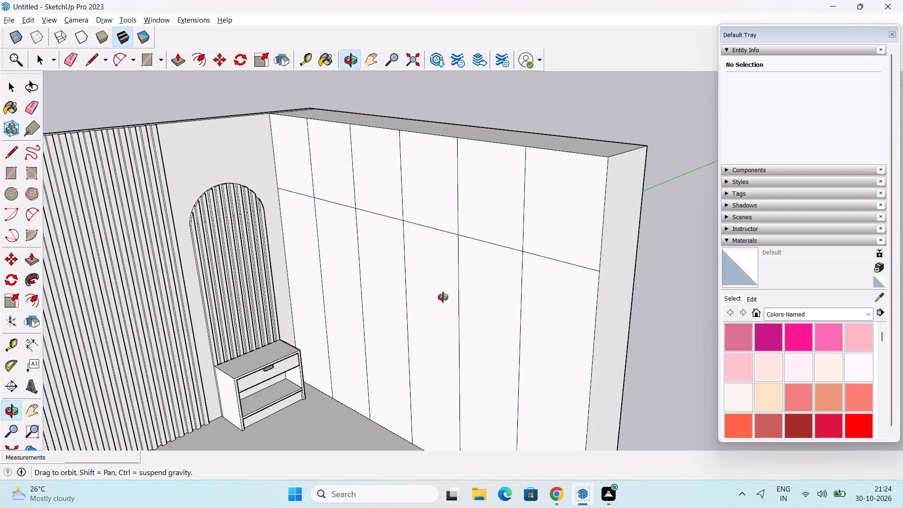
middle_click_drag(443, 297, 470, 313)
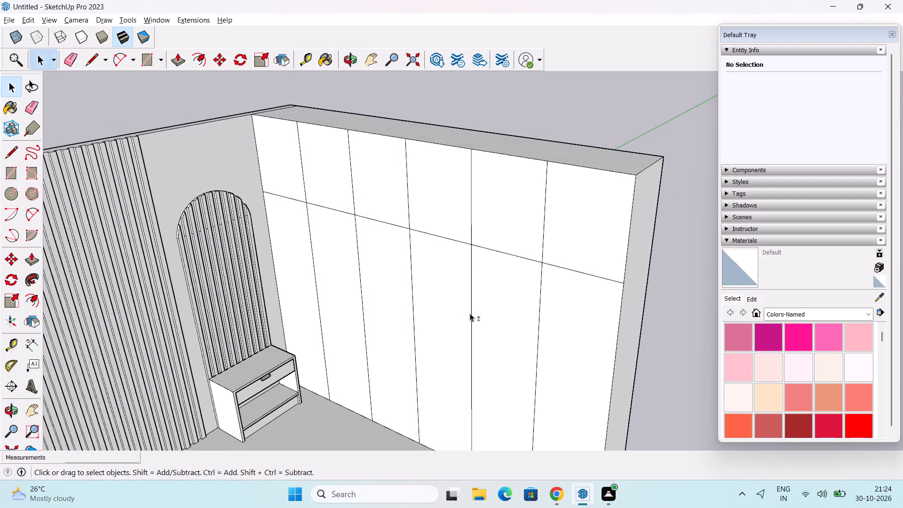
middle_click_drag(470, 313, 471, 251, "shift")
middle_click_drag(456, 299, 495, 298)
middle_click_drag(493, 323, 496, 288)
middle_click_drag(491, 311, 435, 295)
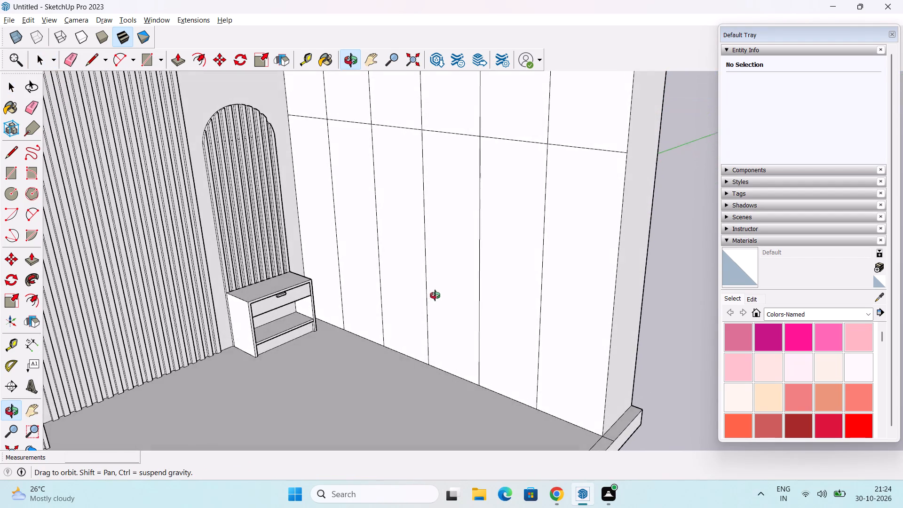
middle_click_drag(435, 295, 444, 302)
key("l")
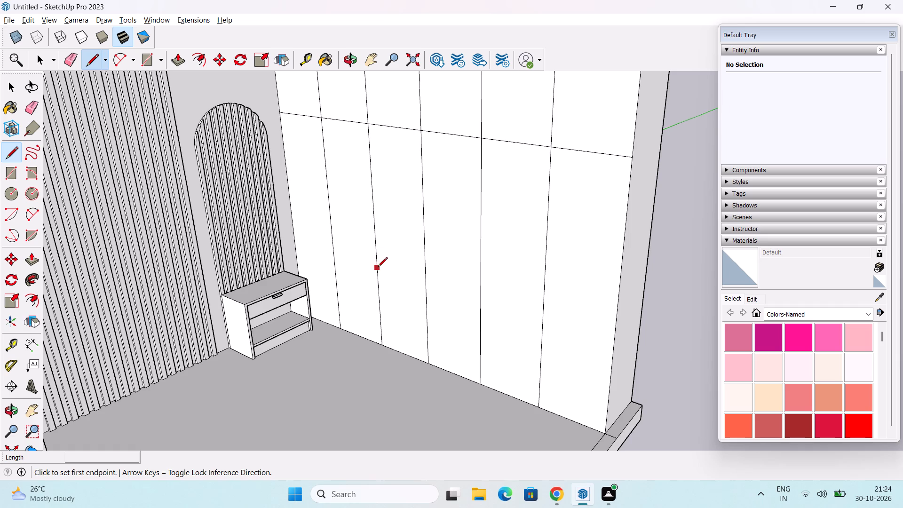
left_click(378, 266)
left_click(483, 296)
key("space")
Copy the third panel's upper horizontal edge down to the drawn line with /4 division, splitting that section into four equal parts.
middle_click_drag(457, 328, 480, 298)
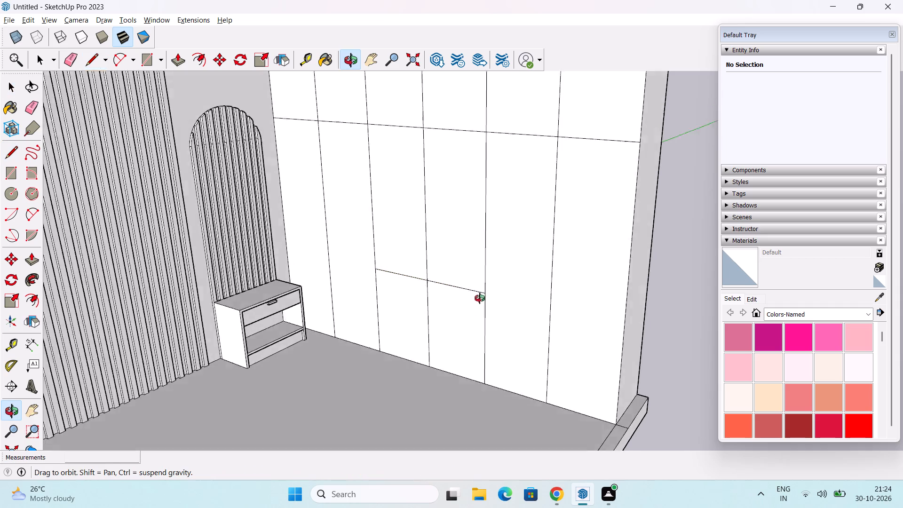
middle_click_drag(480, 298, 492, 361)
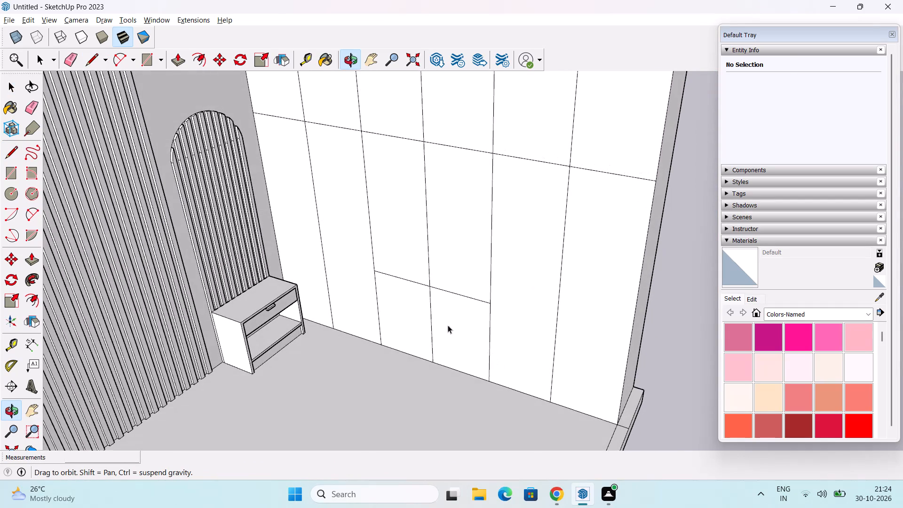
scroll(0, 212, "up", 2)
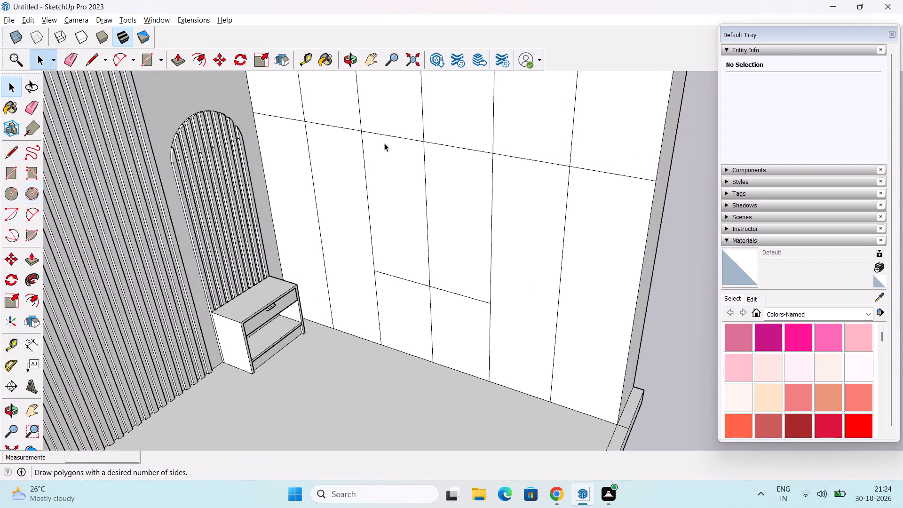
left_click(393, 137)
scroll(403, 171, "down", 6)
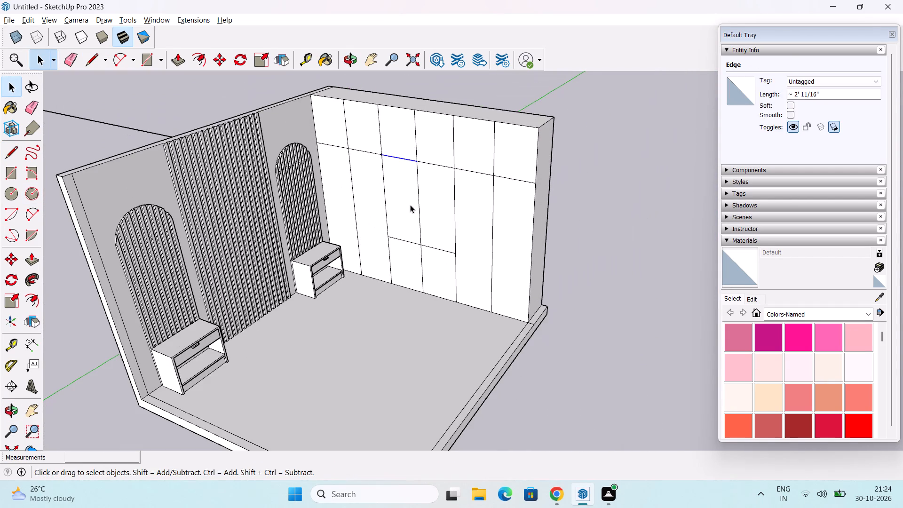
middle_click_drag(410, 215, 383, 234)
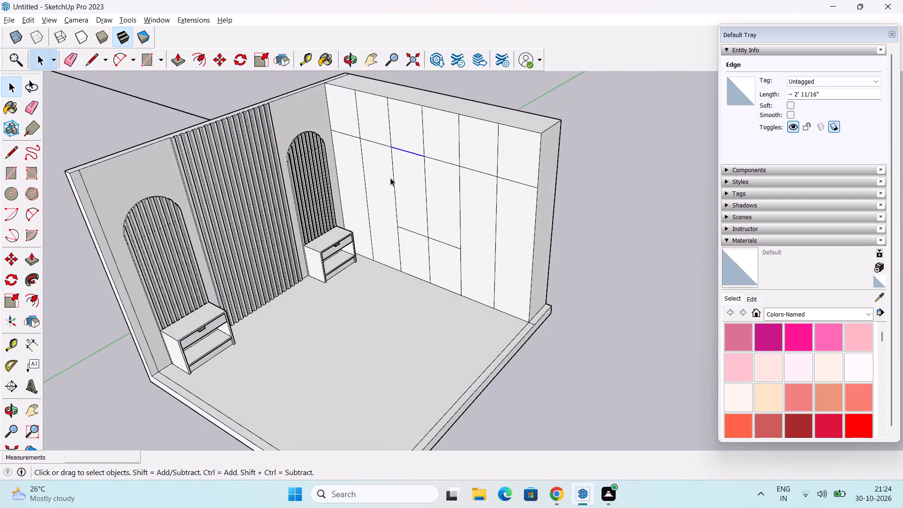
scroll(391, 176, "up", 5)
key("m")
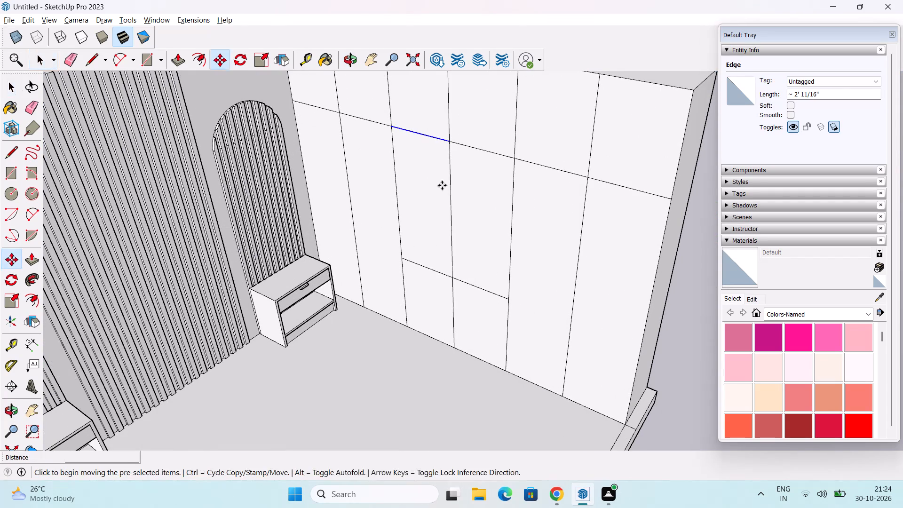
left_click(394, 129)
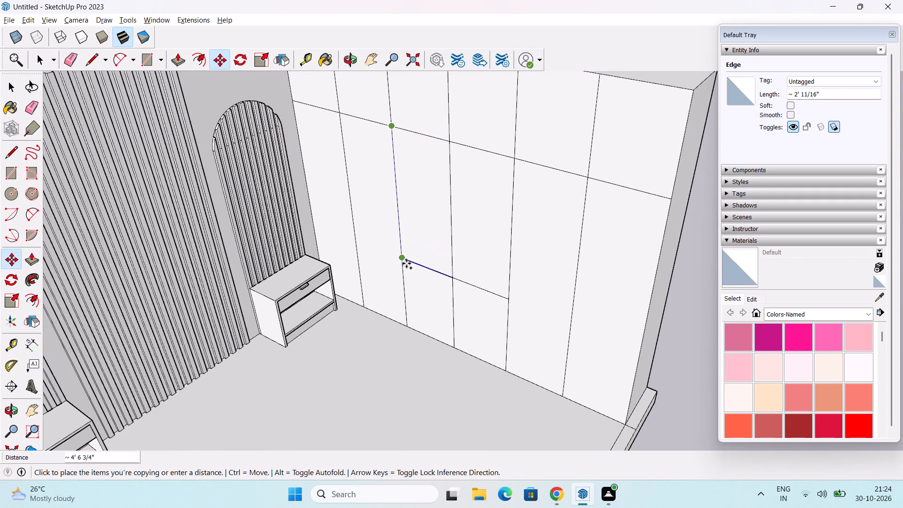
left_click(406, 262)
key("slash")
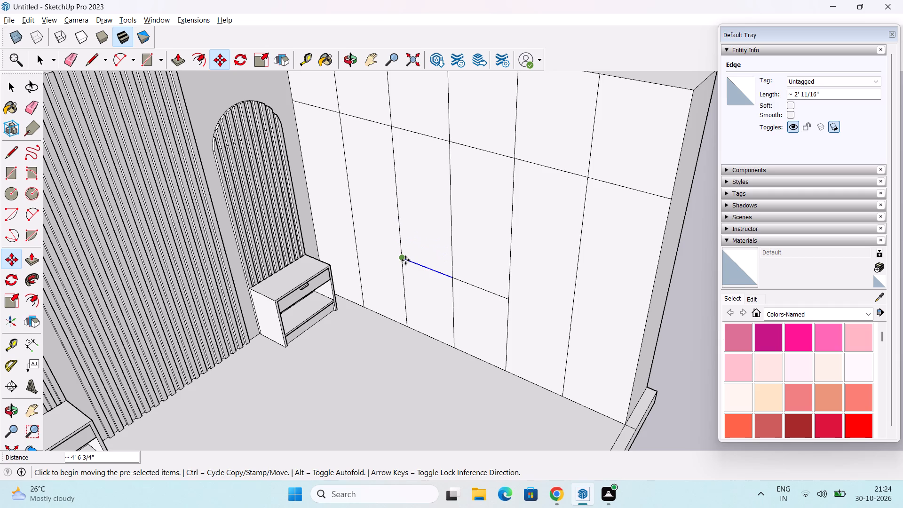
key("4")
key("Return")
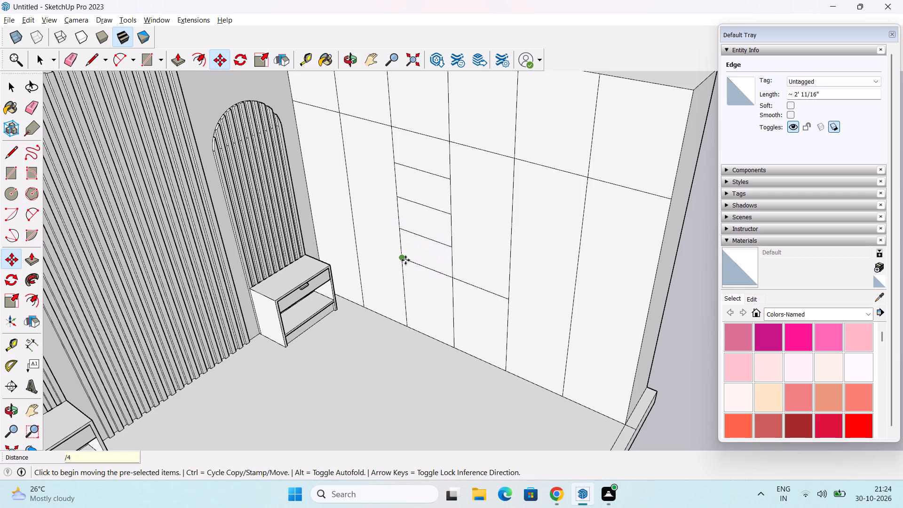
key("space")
Measure the height of the topmost division in the third panel with the Dimension tool, without placing the dimension.
middle_click_drag(407, 252, 491, 146)
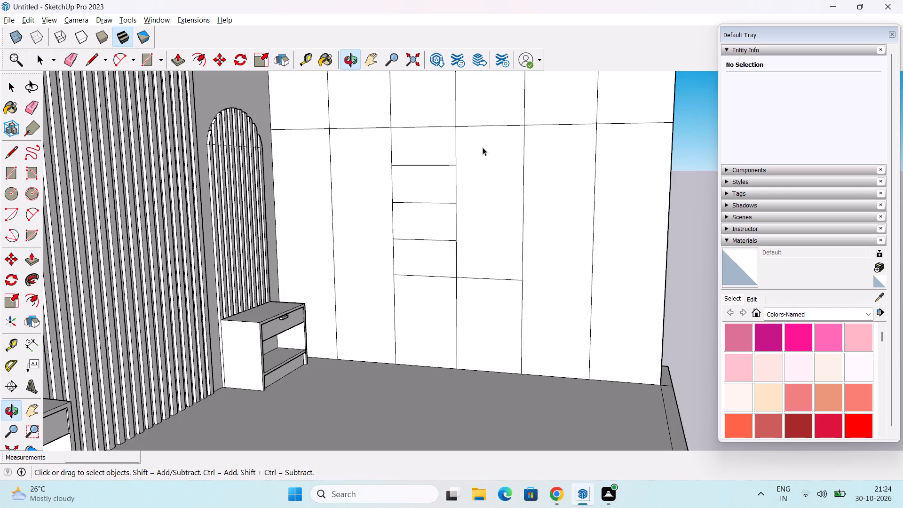
middle_click_drag(472, 153, 310, 272)
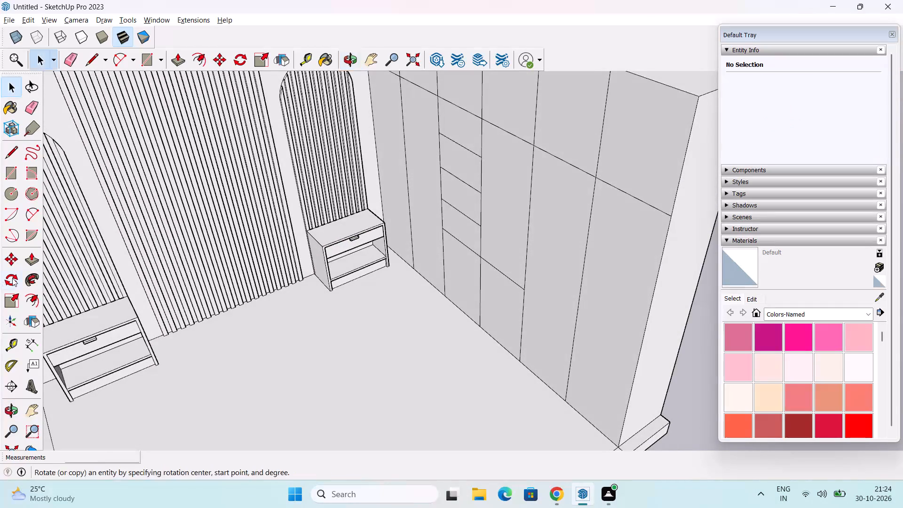
left_click(33, 342)
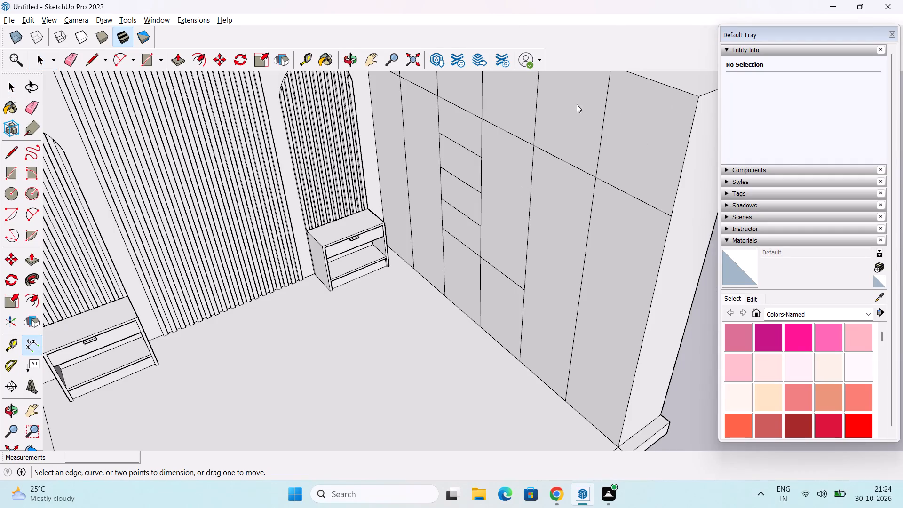
scroll(509, 141, "up", 3)
left_click(473, 107)
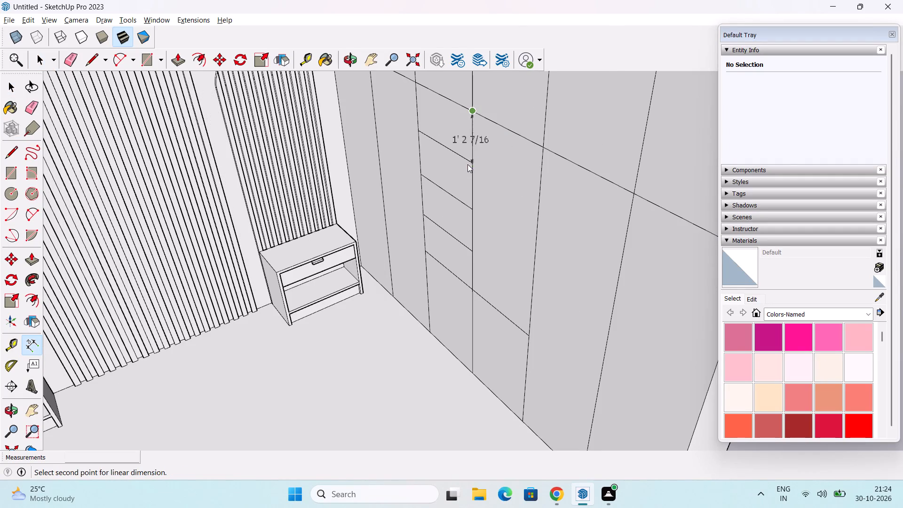
left_click(470, 163)
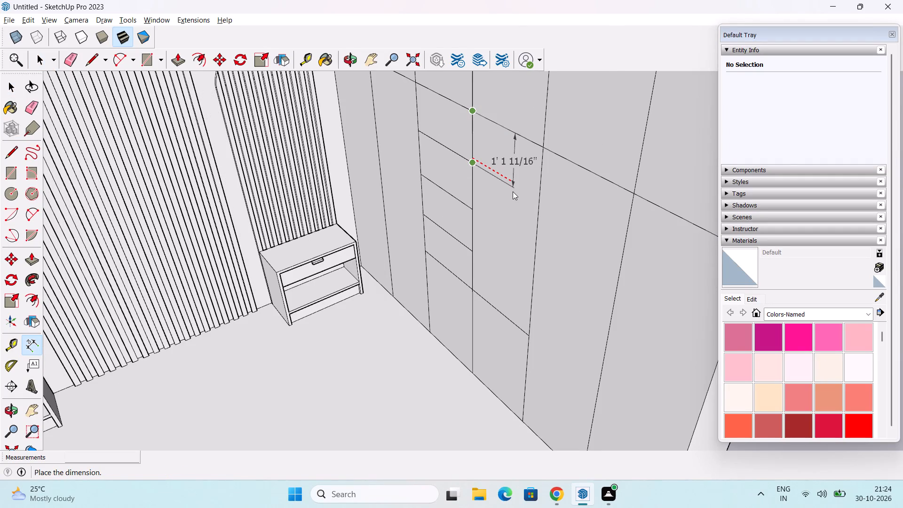
key("Escape")
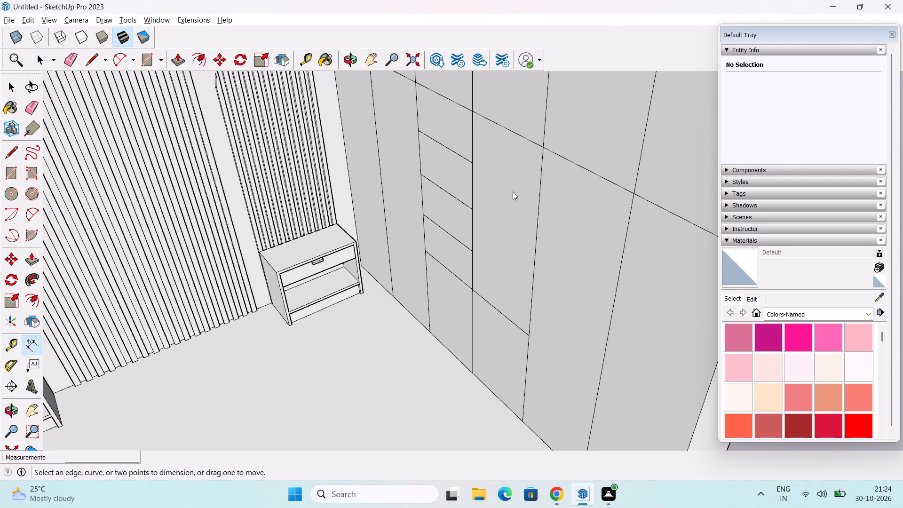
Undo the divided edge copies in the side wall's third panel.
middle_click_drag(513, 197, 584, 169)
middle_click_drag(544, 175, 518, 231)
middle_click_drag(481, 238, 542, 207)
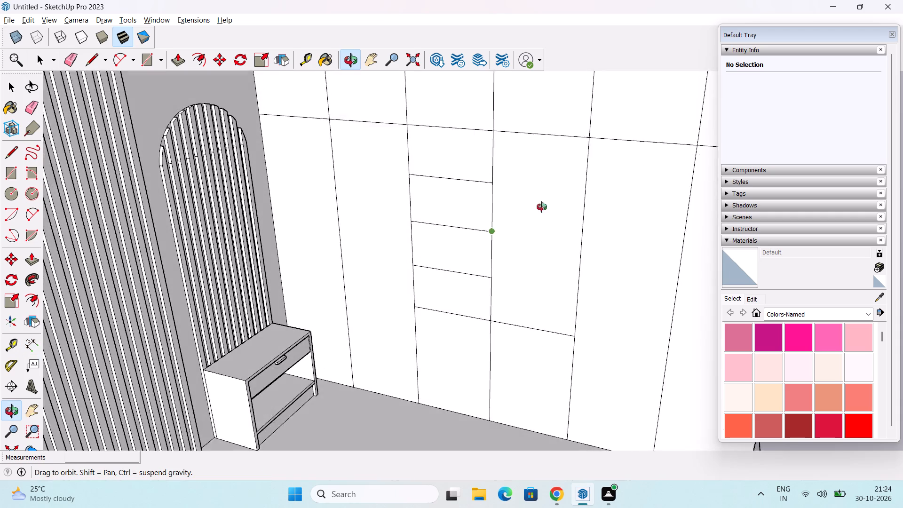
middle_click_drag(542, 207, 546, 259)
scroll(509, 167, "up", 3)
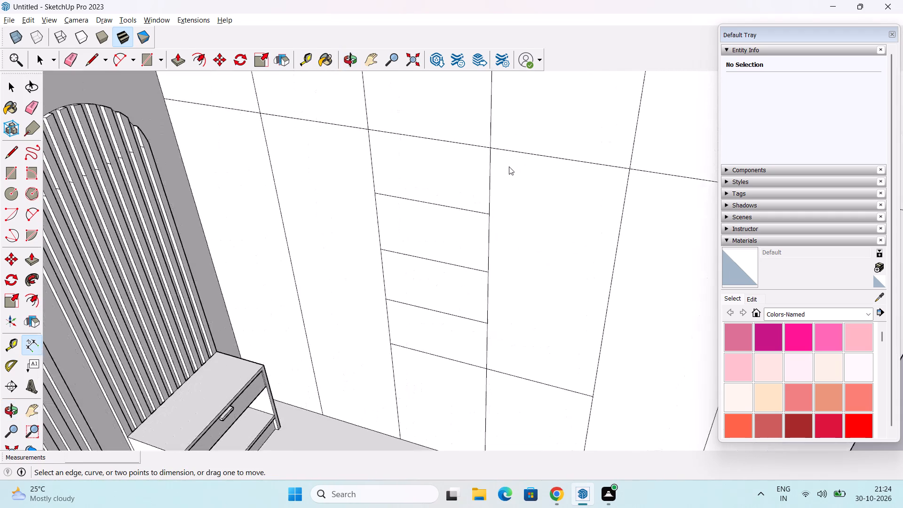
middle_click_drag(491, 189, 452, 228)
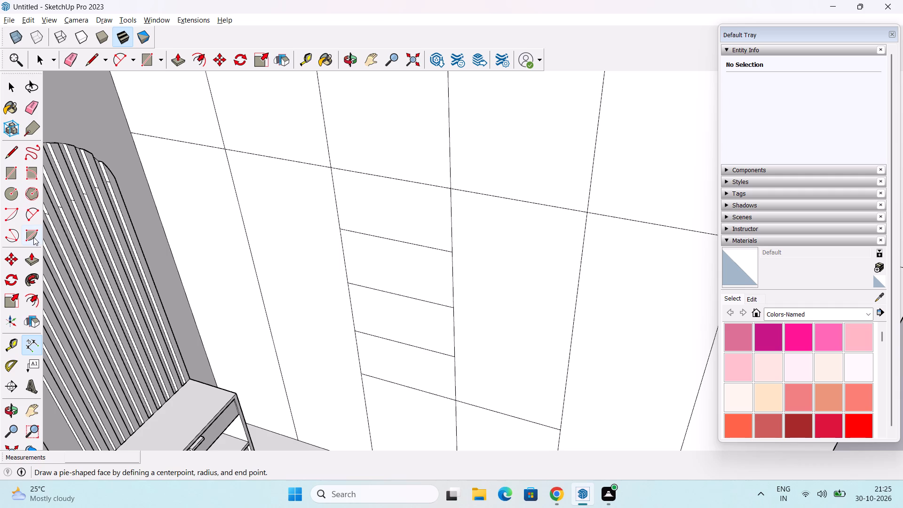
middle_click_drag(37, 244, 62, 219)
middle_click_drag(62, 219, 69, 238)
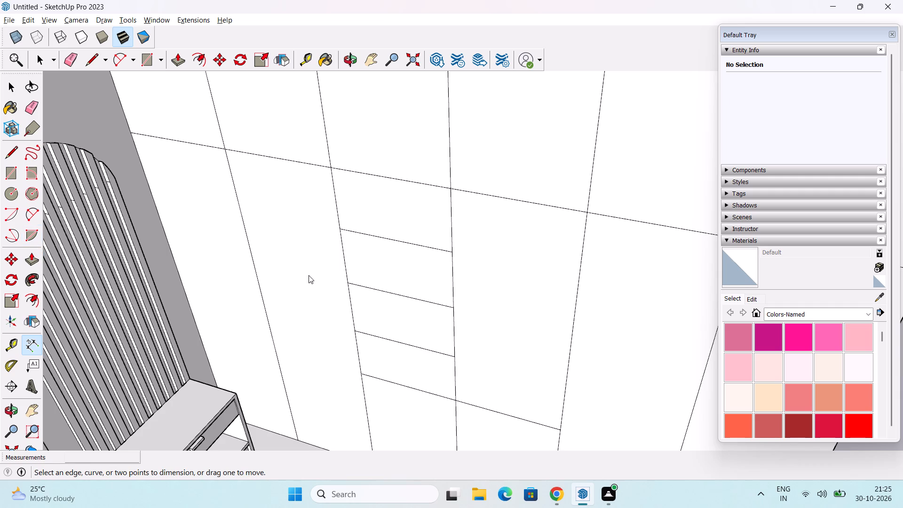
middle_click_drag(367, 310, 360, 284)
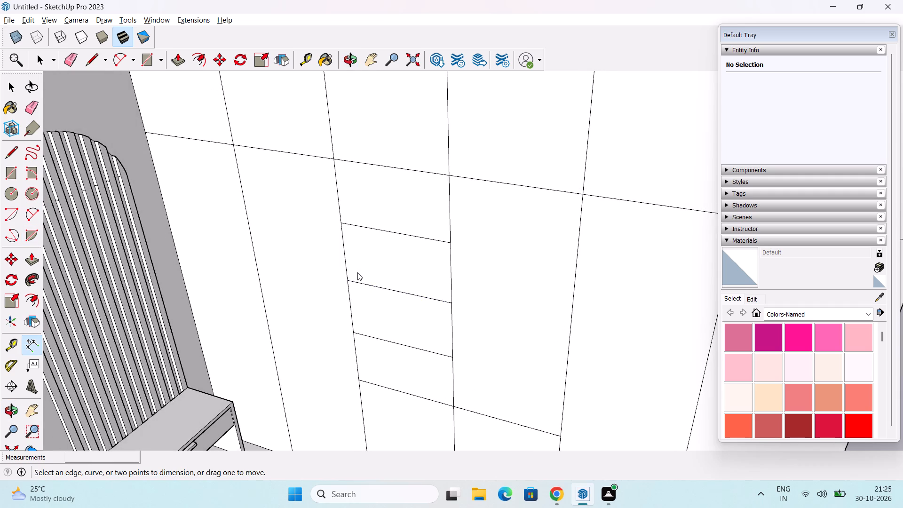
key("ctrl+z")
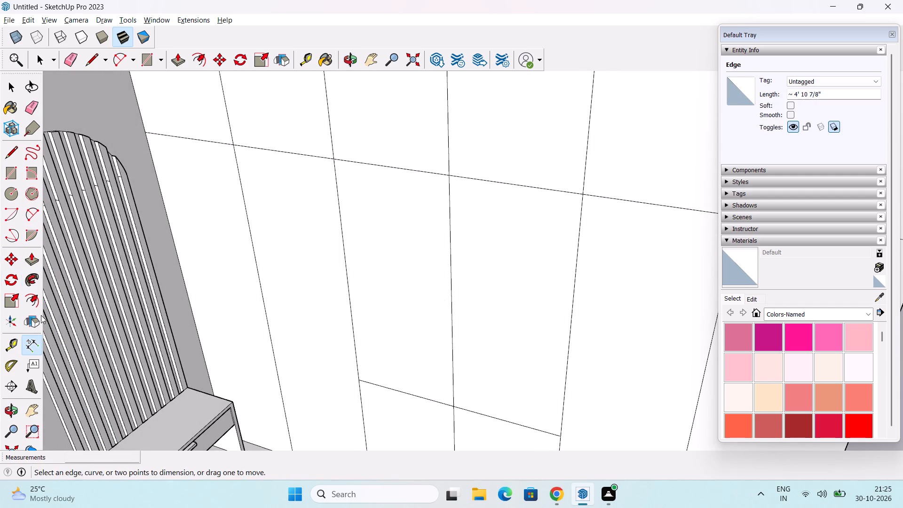
Offset the outline of the third panel's middle face inward by 1".
left_click(33, 301)
left_click(376, 271)
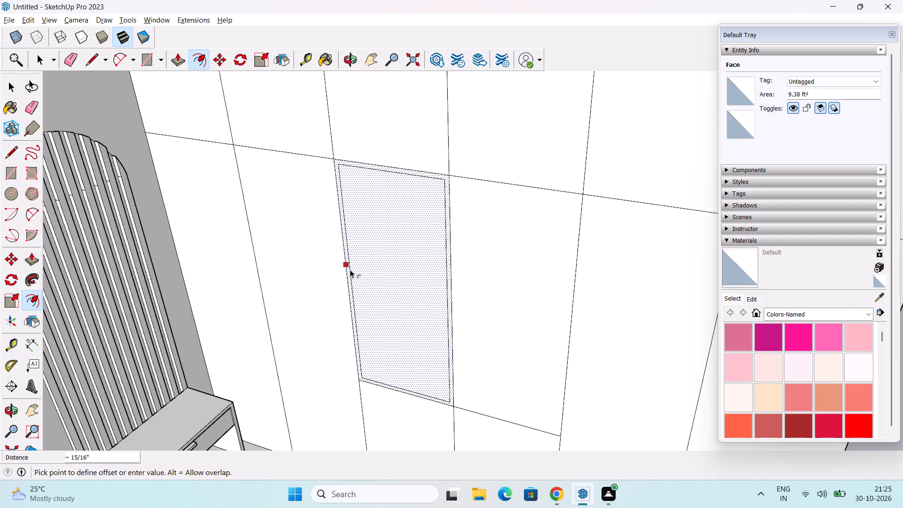
type("0.5")
key("Return")
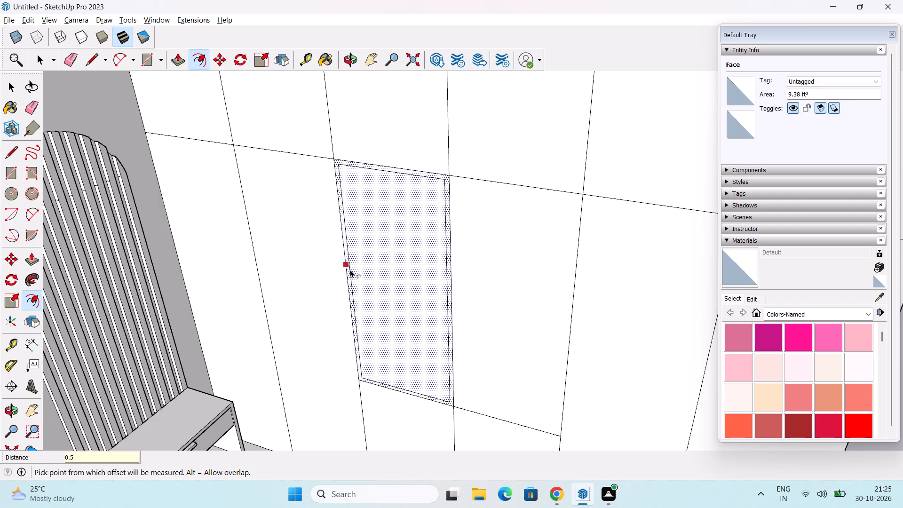
key("1")
key("Return")
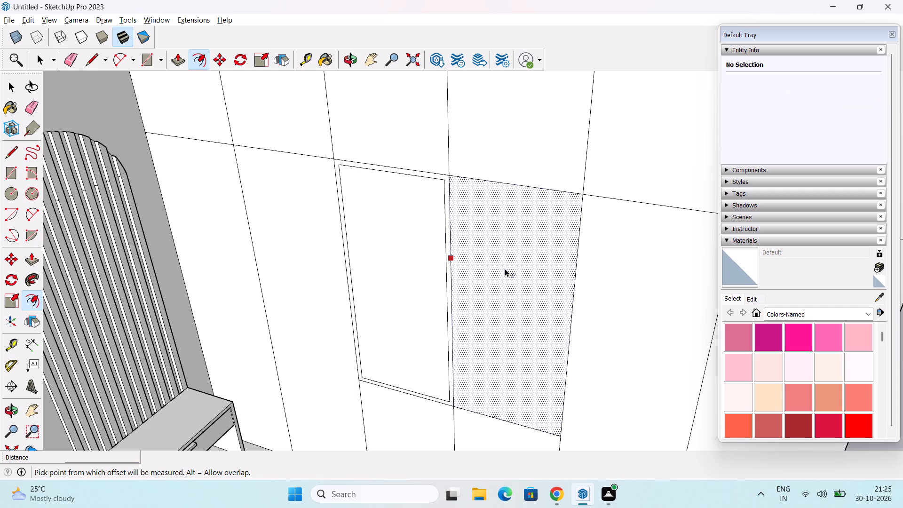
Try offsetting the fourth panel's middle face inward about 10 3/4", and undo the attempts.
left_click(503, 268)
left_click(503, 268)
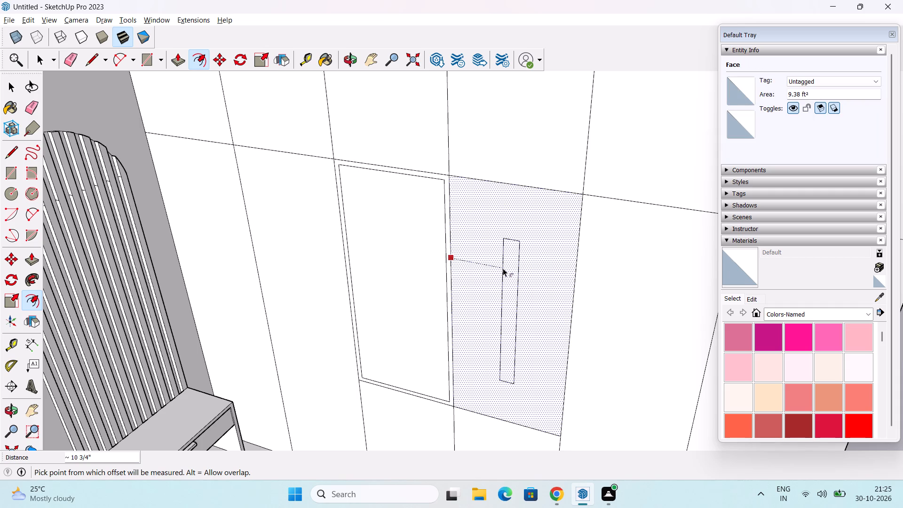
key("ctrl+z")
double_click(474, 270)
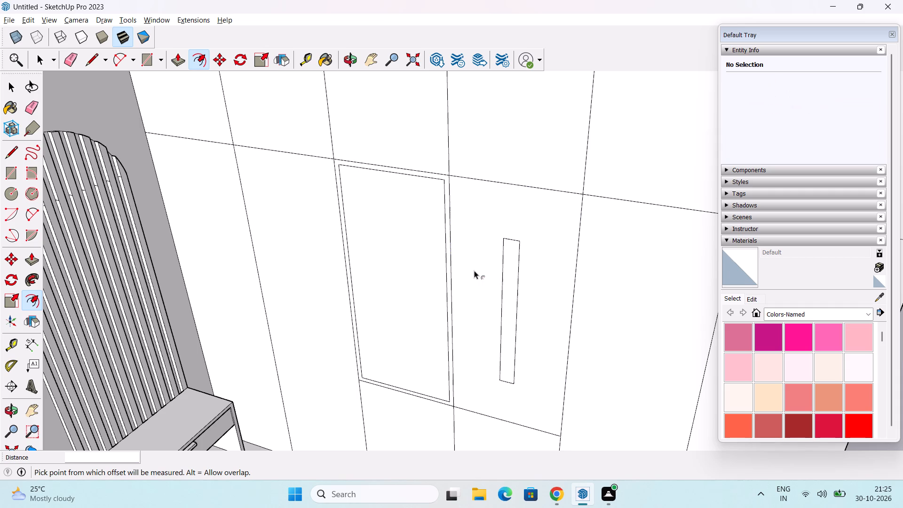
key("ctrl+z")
Offset the outline of the fourth panel's middle face inward by 1".
left_click(462, 268)
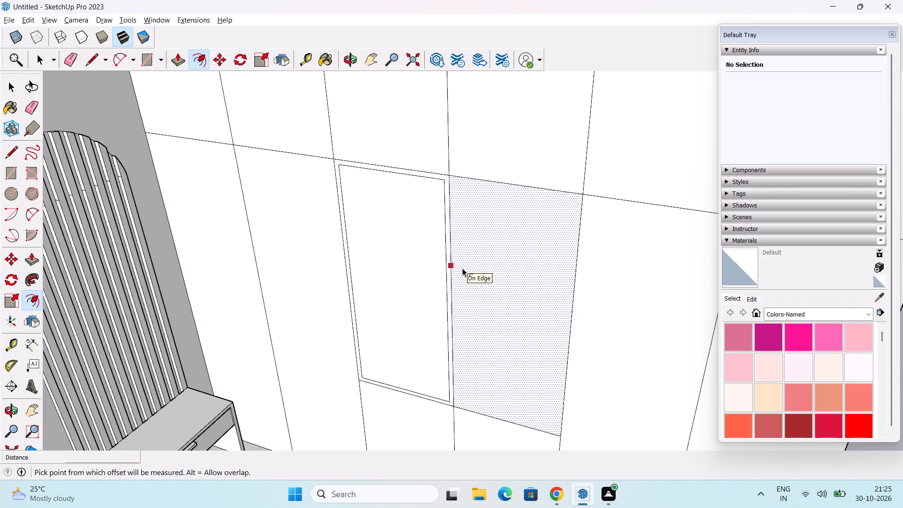
key("1")
key("Return")
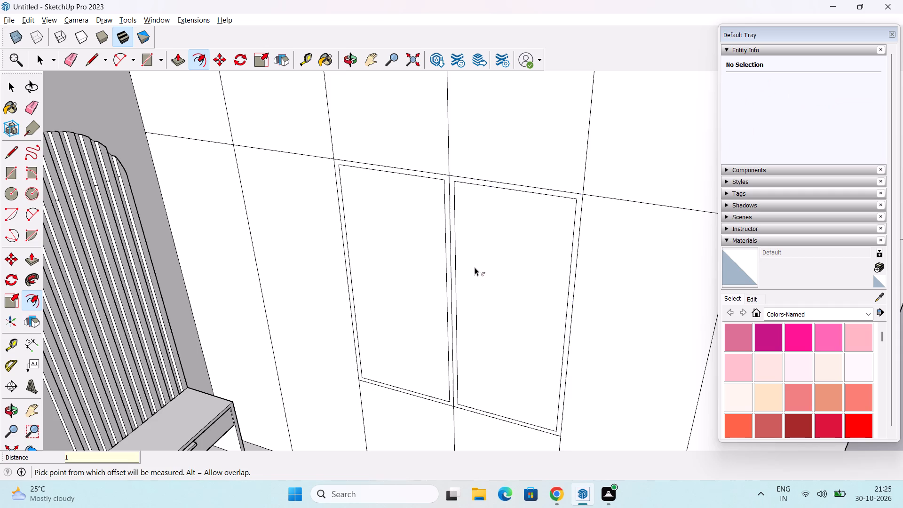
middle_click_drag(487, 272, 506, 258)
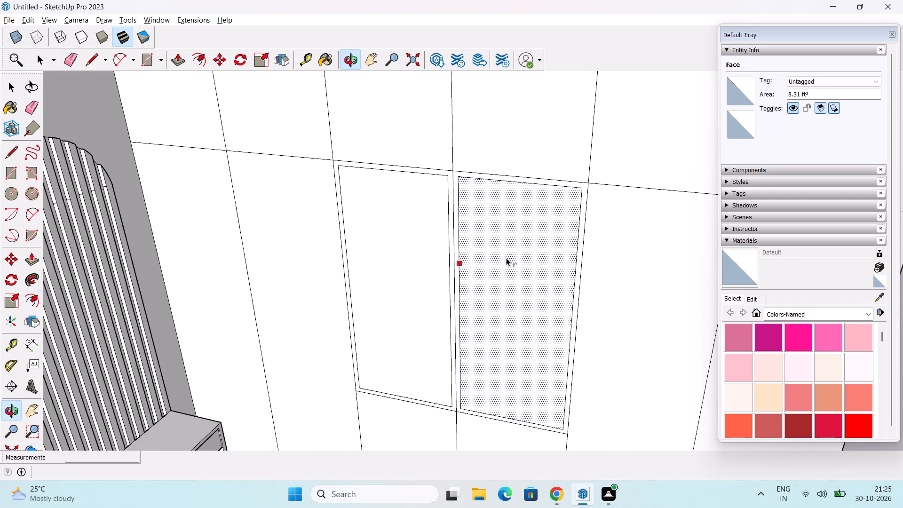
key("space")
middle_click_drag(504, 293, 479, 293)
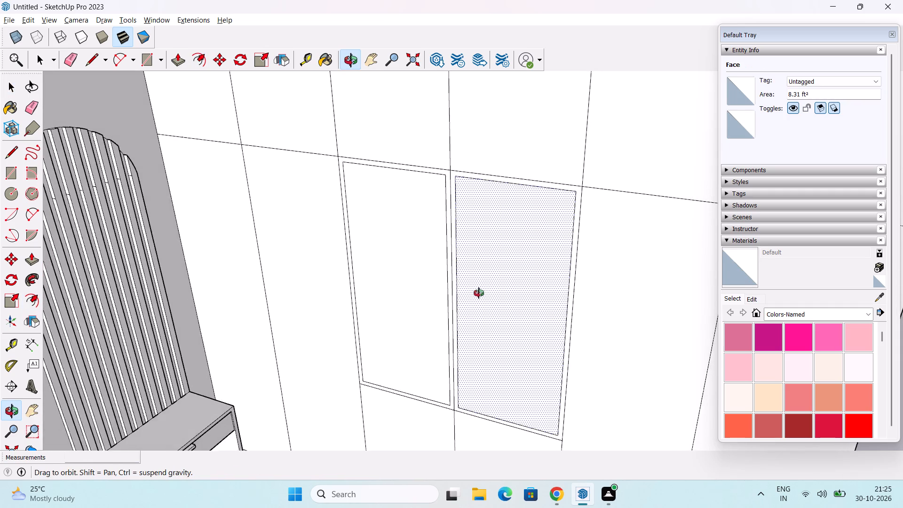
middle_click_drag(479, 293, 479, 294)
scroll(479, 294, "down", 8)
key("Escape")
left_click(244, 103)
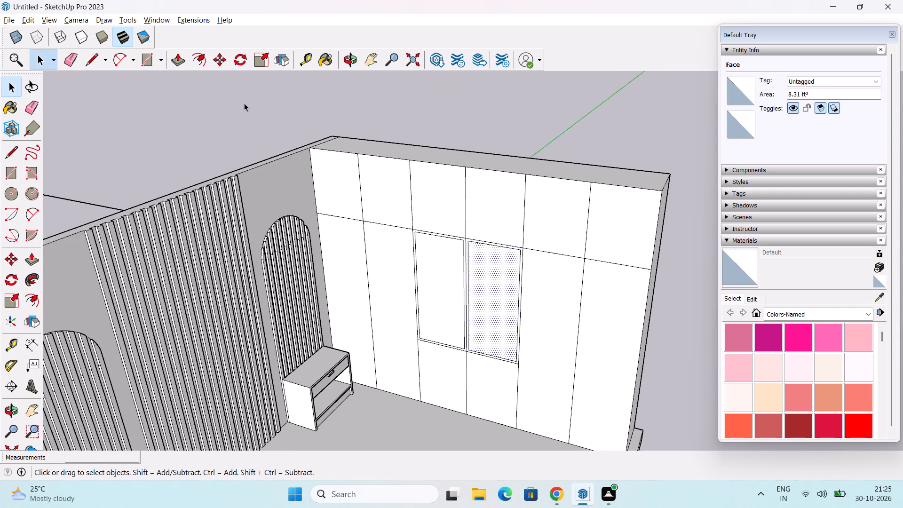
Move the third panel's inset edge nearest the fourth panel 0.5" toward their shared dividing line.
middle_click_drag(396, 293, 378, 240)
middle_click_drag(362, 283, 367, 282)
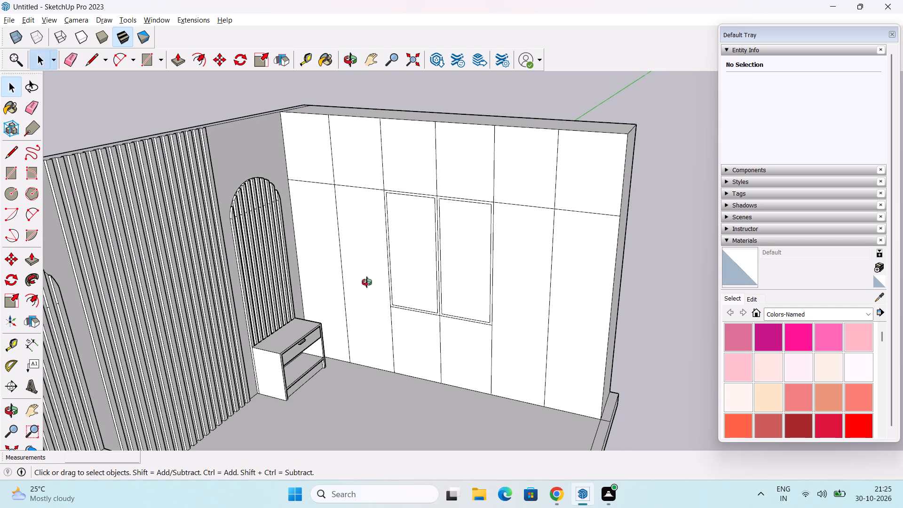
middle_click_drag(367, 282, 410, 298)
scroll(412, 241, "up", 4)
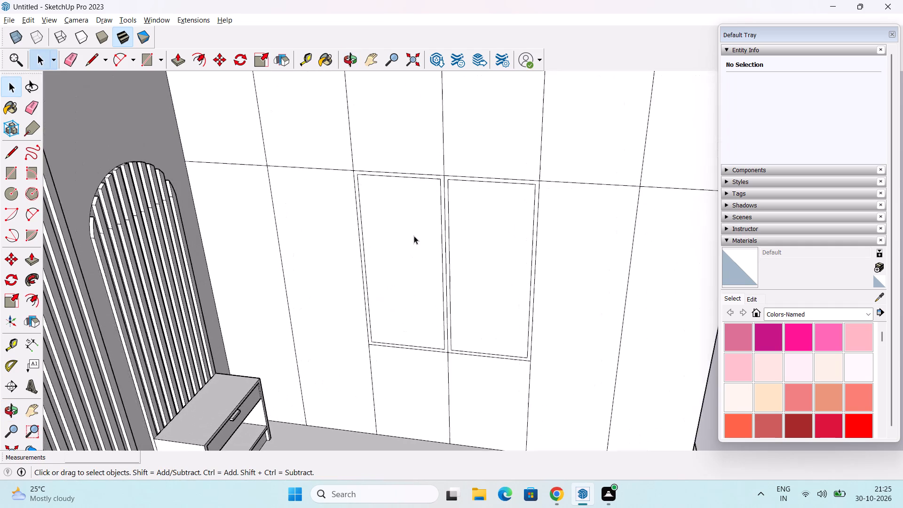
middle_click_drag(456, 233, 451, 263)
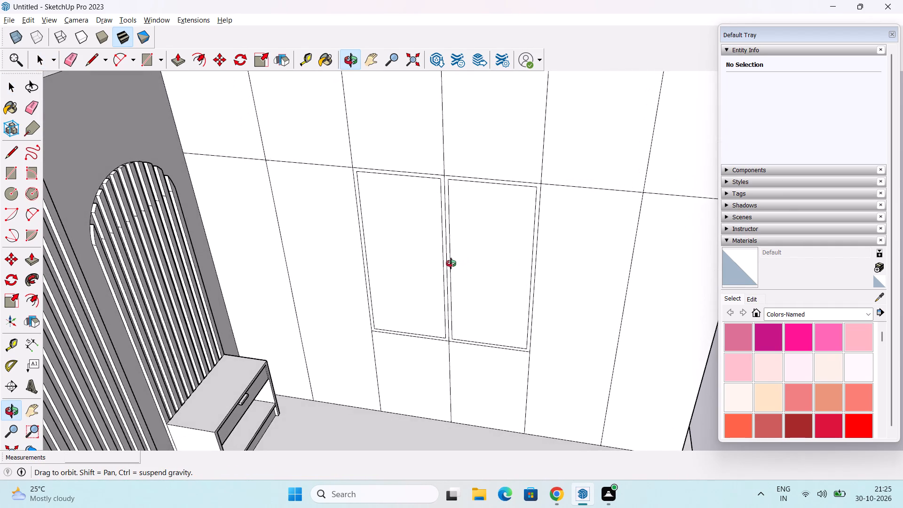
middle_click_drag(451, 263, 452, 256)
scroll(446, 249, "up", 5)
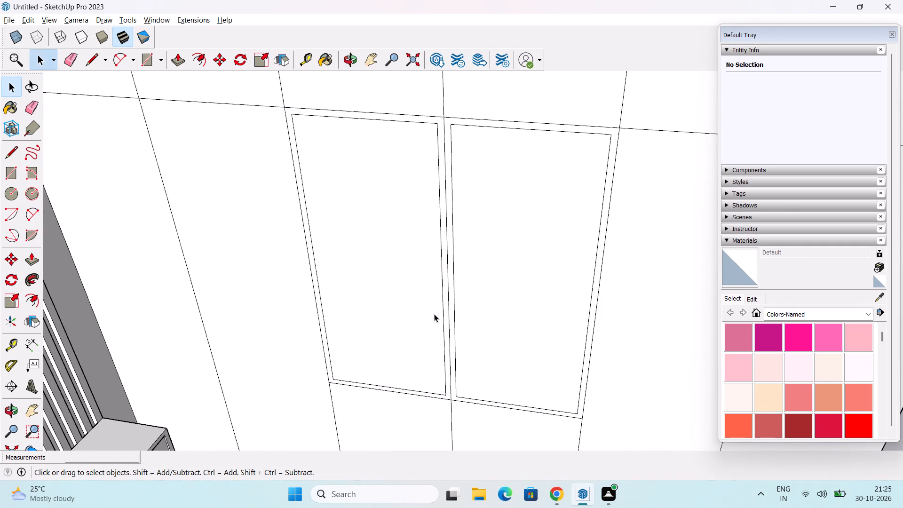
middle_click_drag(459, 307, 456, 287)
scroll(450, 273, "up", 2)
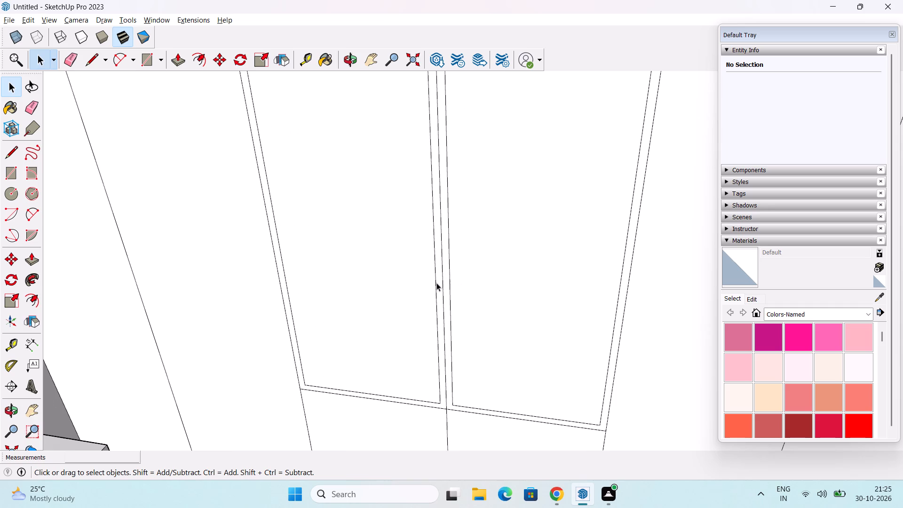
left_click(435, 286)
key("m")
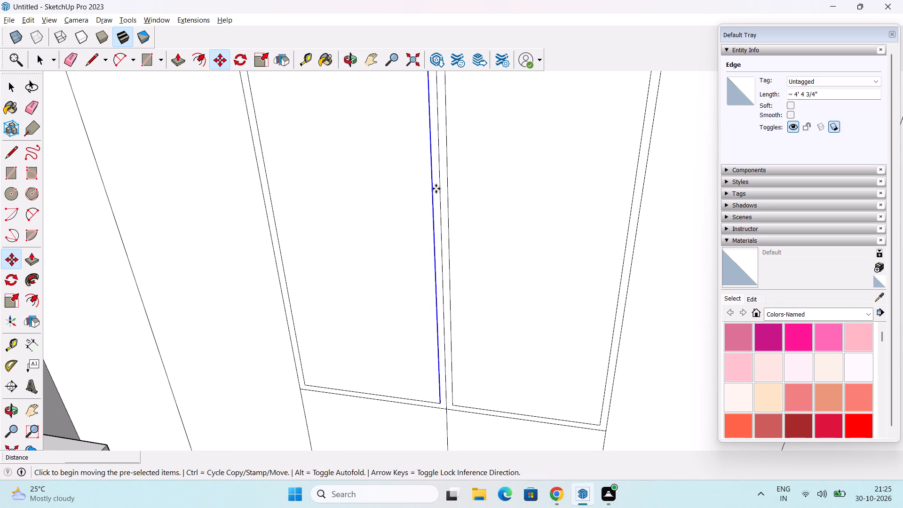
scroll(430, 161, "down", 3)
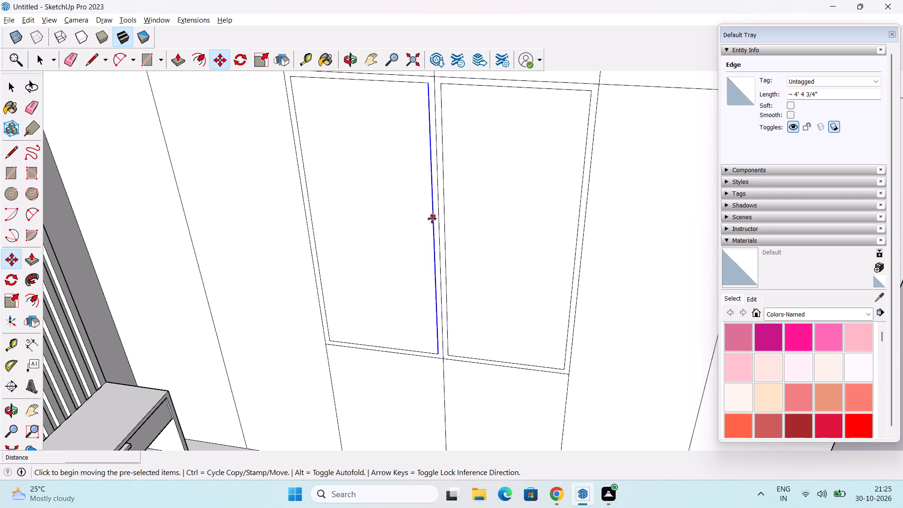
left_click(432, 237)
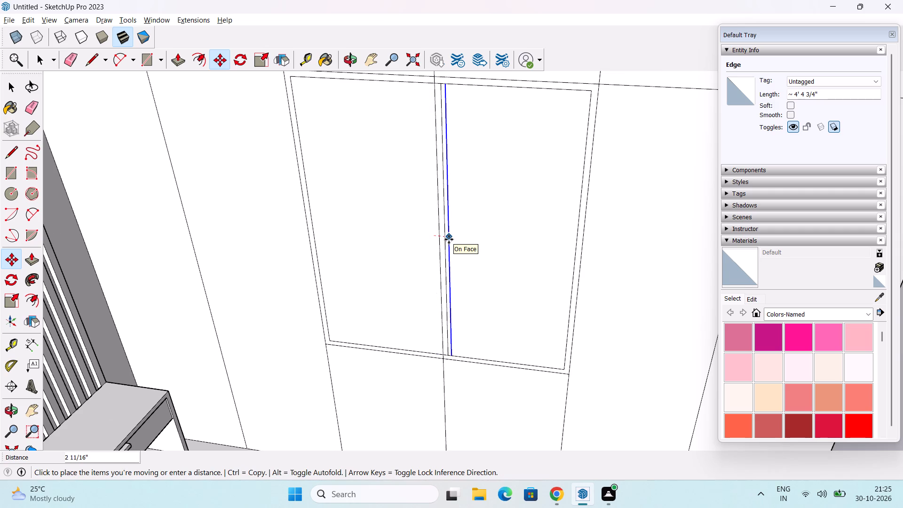
type("0.5")
key("Return")
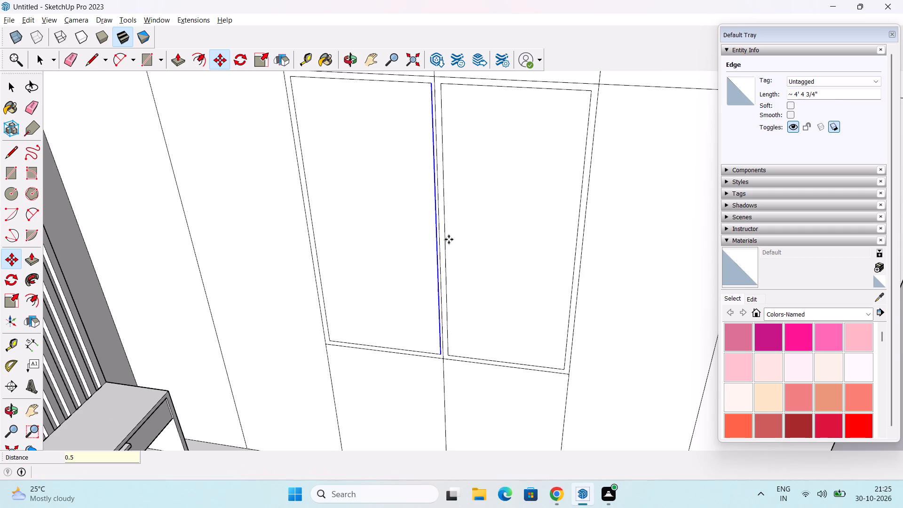
key("space")
Move the fourth panel's inset edge nearest the third panel 0.5" toward their shared dividing line.
scroll(444, 258, "up", 4)
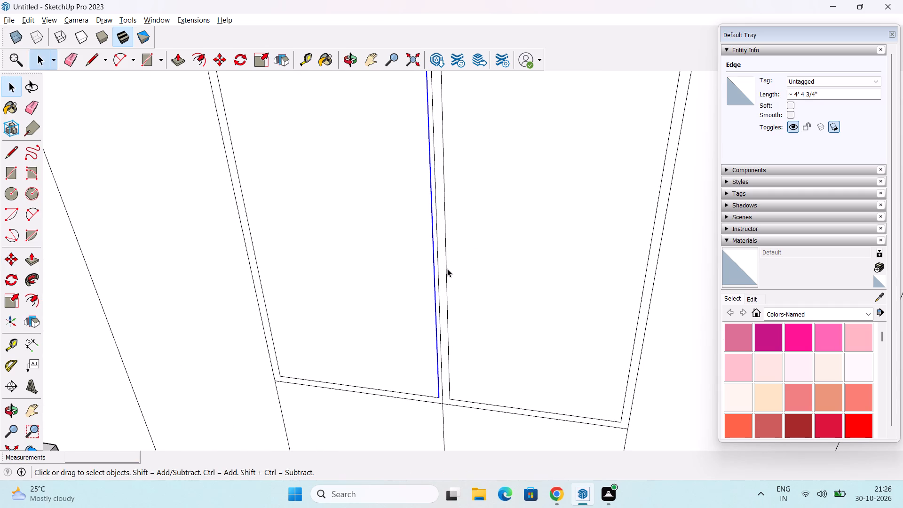
left_click(446, 270)
key("m")
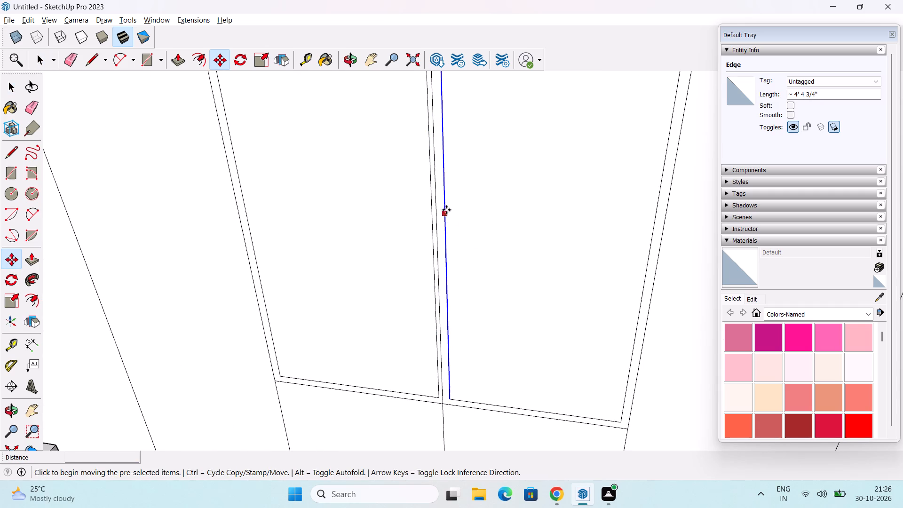
left_click(444, 224)
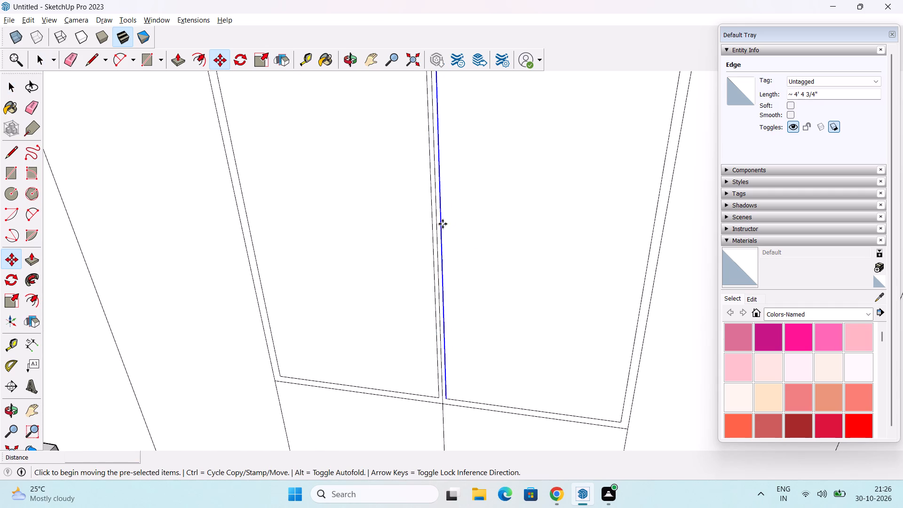
type("0.5")
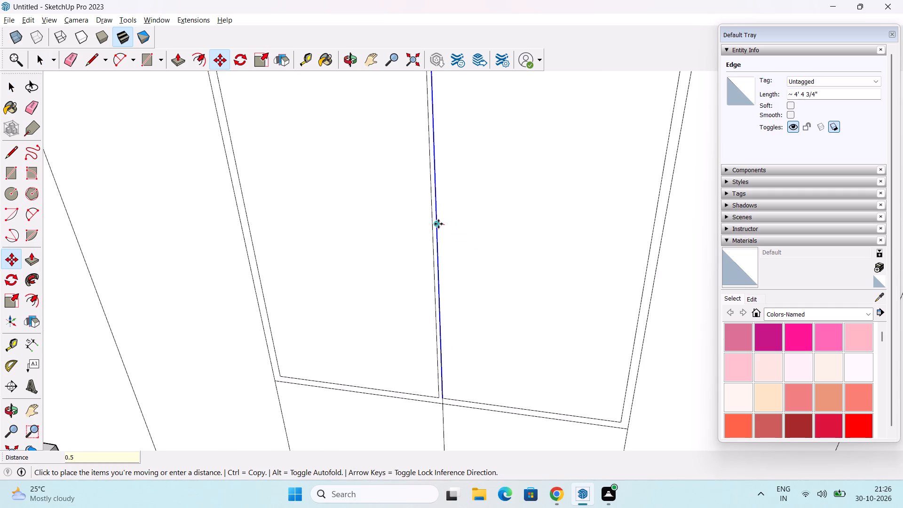
key("Return")
key("space")
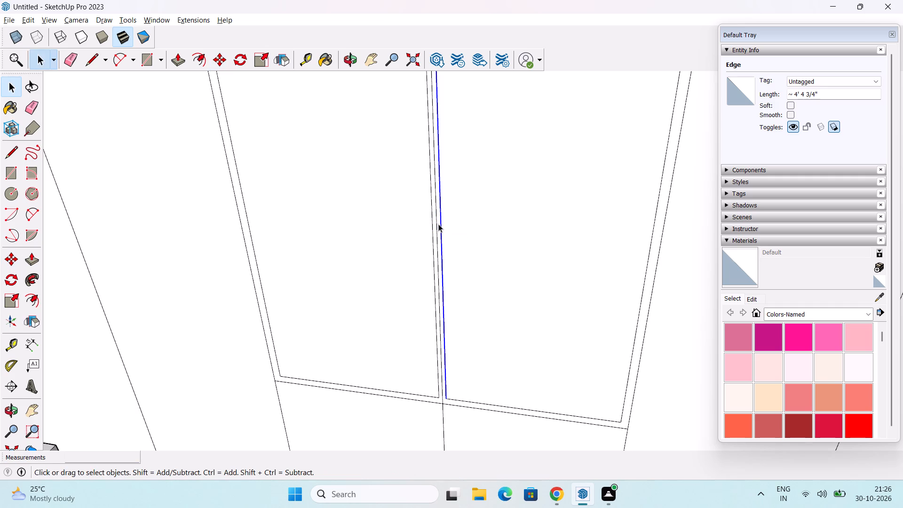
Delete the shared dividing line between the middle sections of the third and fourth panels.
left_click(440, 312)
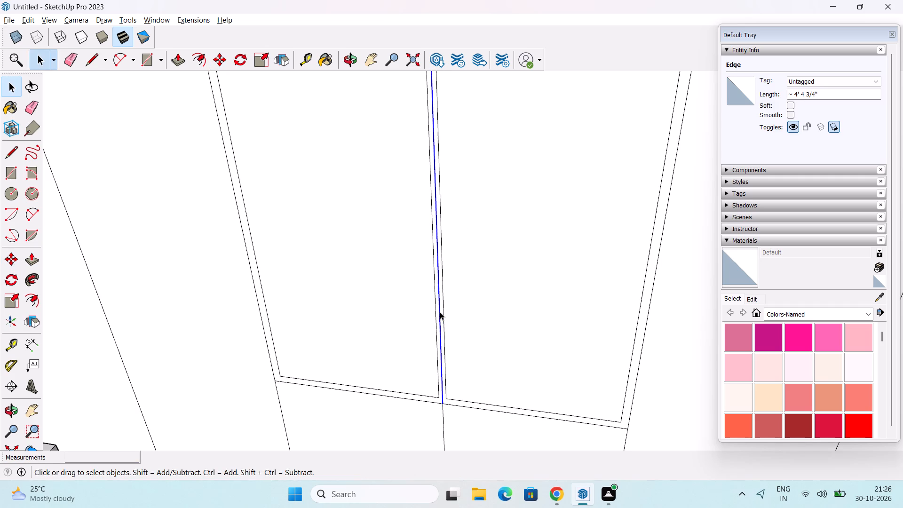
key("Delete")
Copy the top edge of the third panel's inset to its bottom corner and divide the copies by 4 (/4).
scroll(439, 309, "down", 4)
middle_click_drag(432, 359, 463, 320)
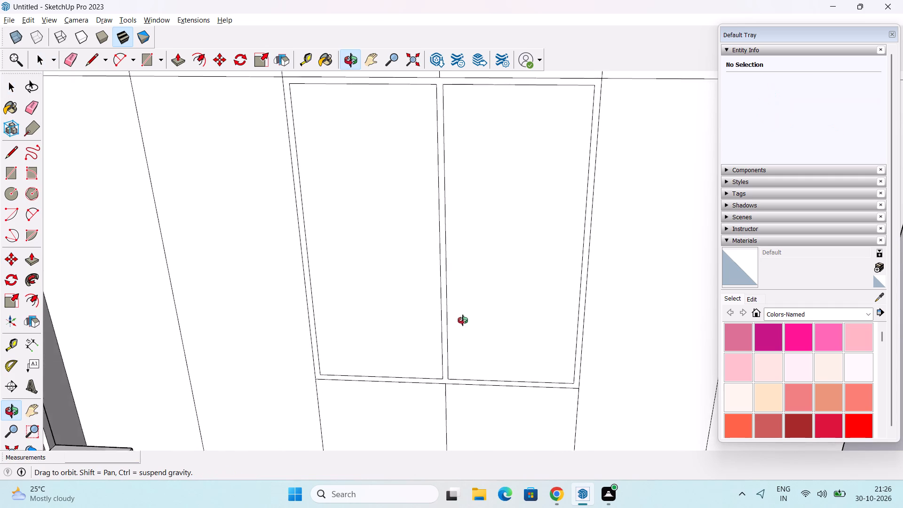
middle_click_drag(463, 320, 397, 351)
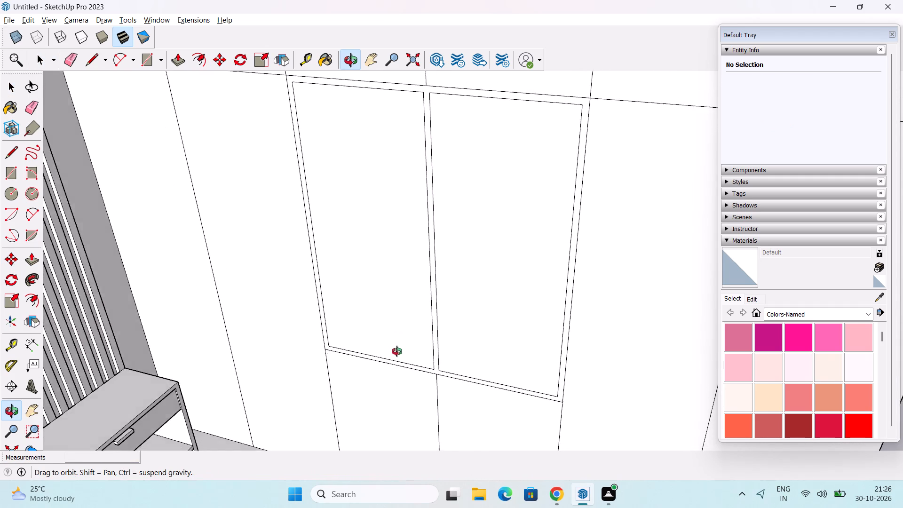
middle_click_drag(397, 351, 395, 341)
left_click(391, 87)
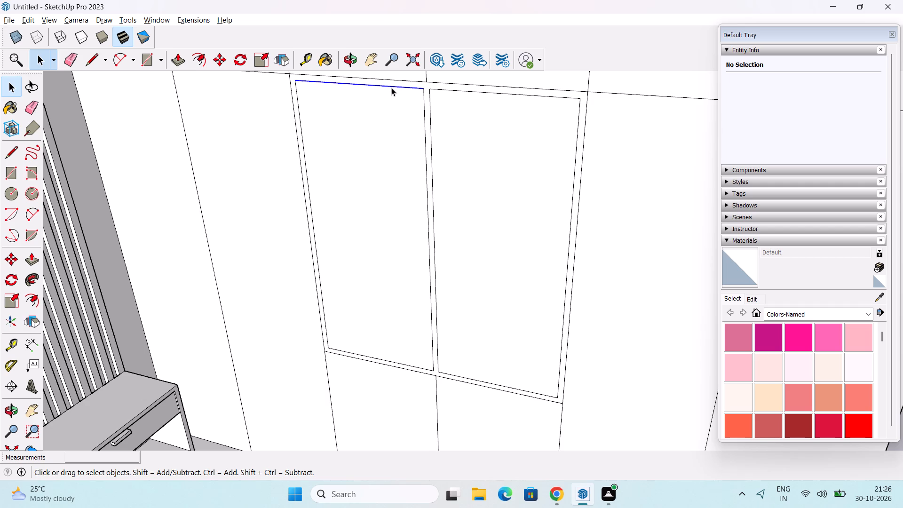
key("m")
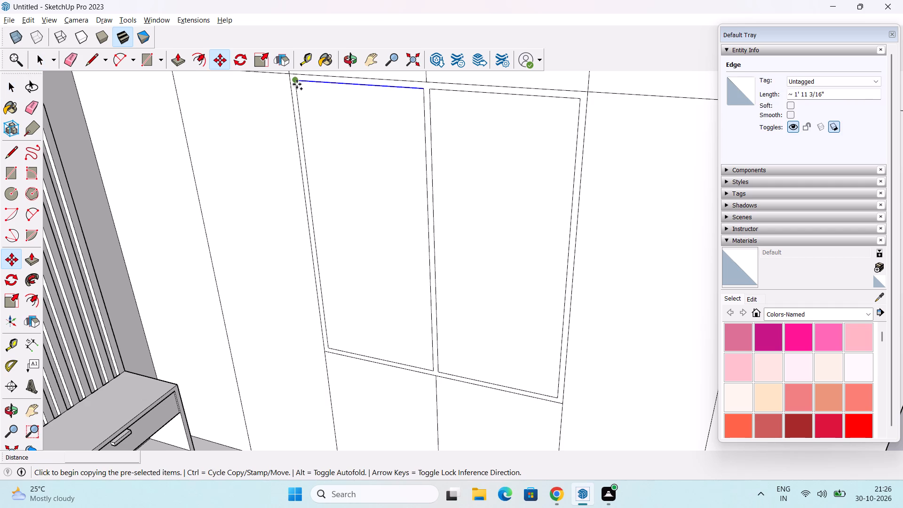
left_click(297, 81)
left_click(333, 348)
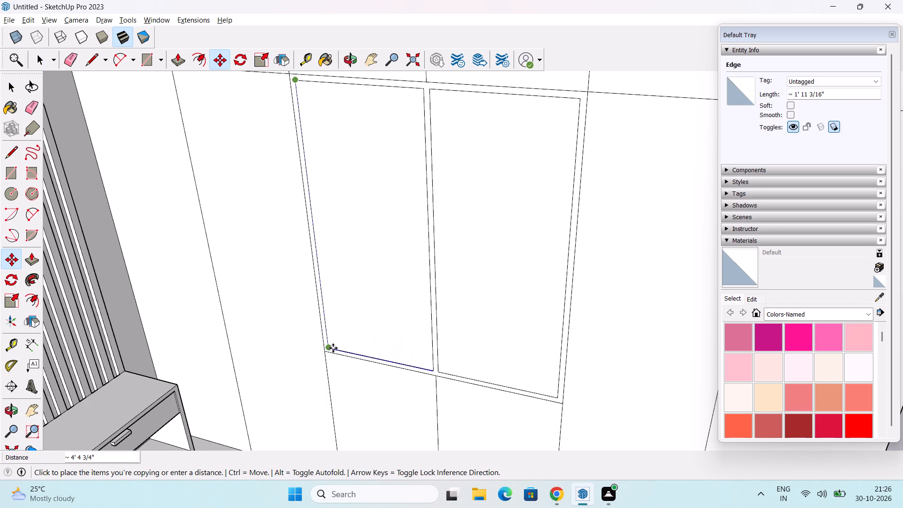
type("/4")
key("Return")
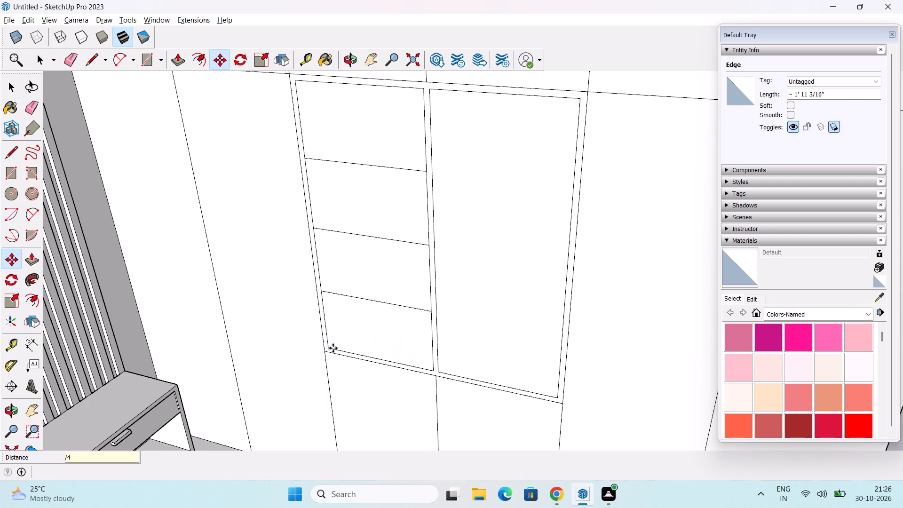
key("space")
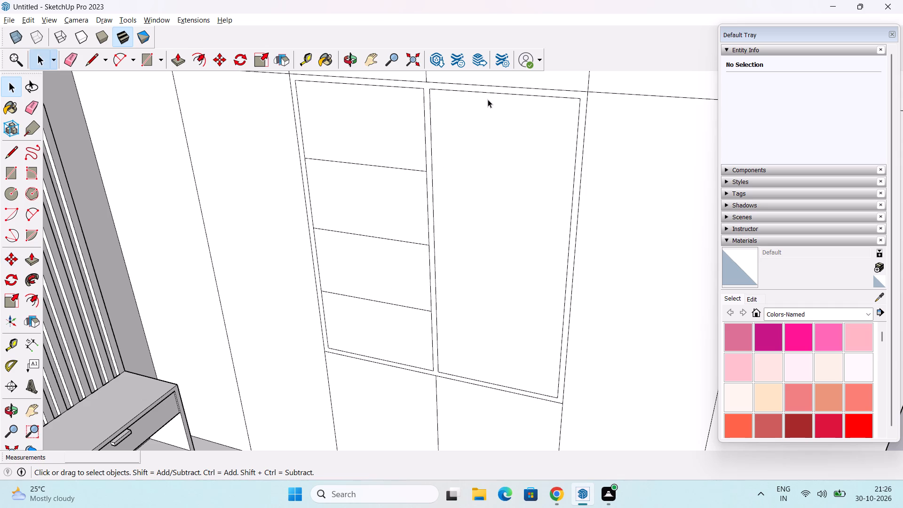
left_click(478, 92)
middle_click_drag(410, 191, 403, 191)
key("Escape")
Copy the uppermost horizontal divider in the third panel's inset 1" downward.
left_click(349, 162)
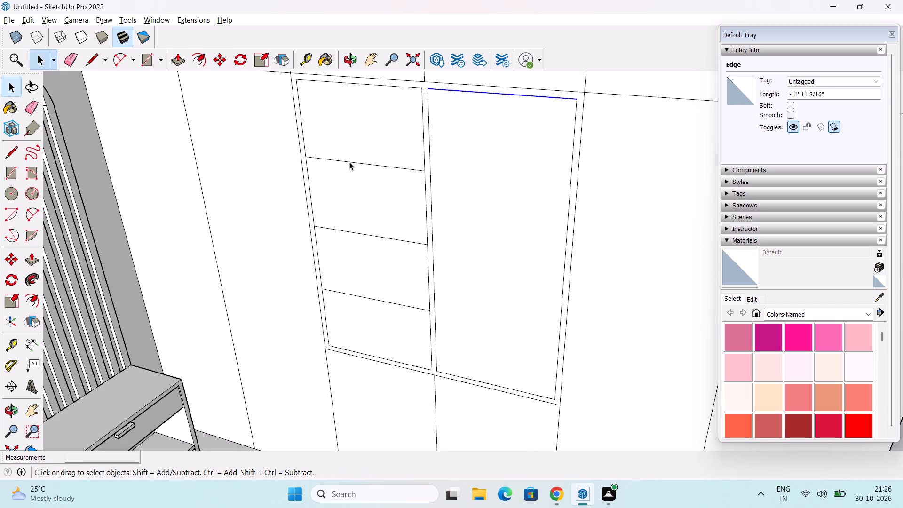
key("m")
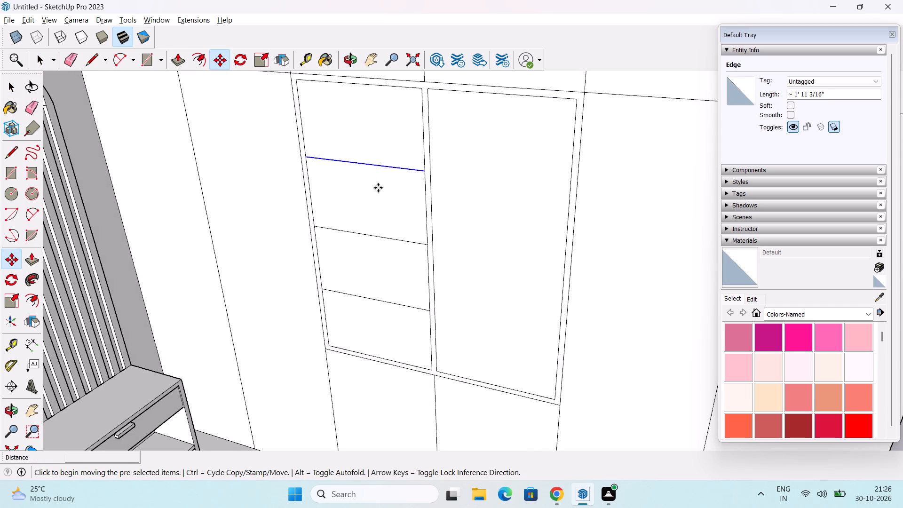
scroll(388, 181, "up", 2)
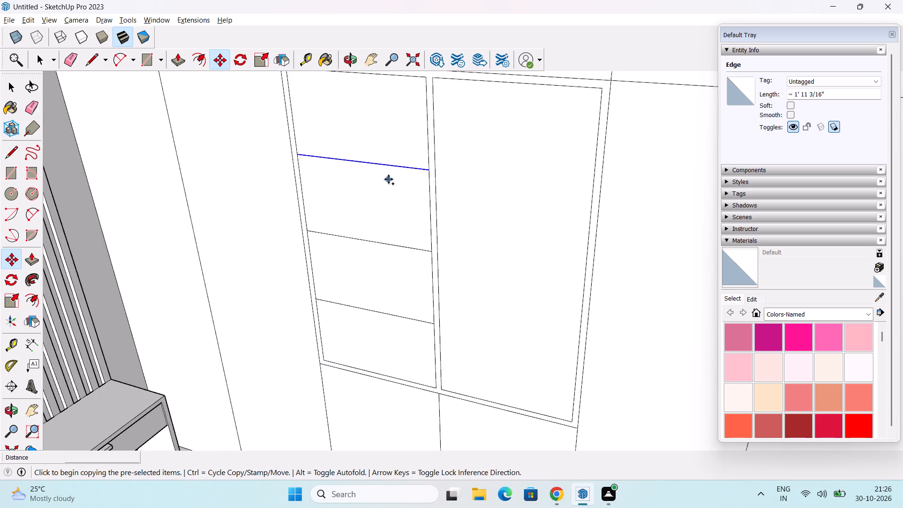
left_click(434, 168)
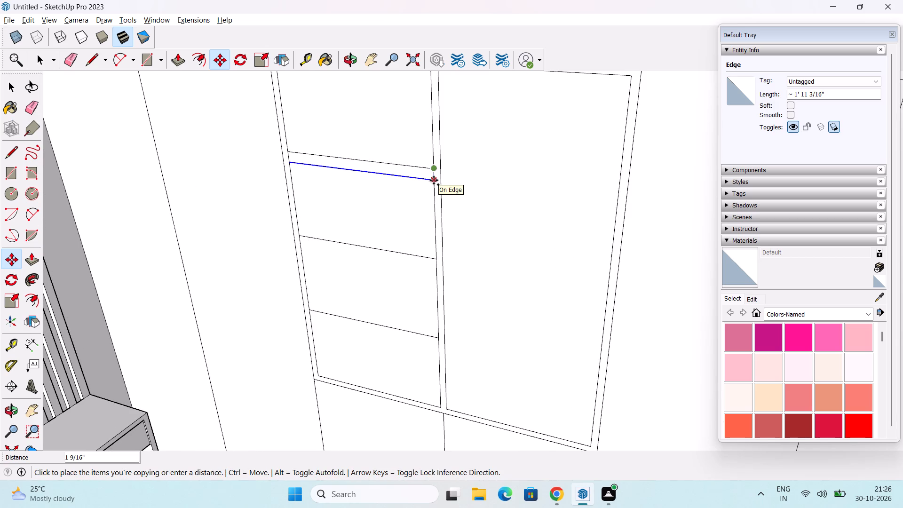
key("1")
key("Return")
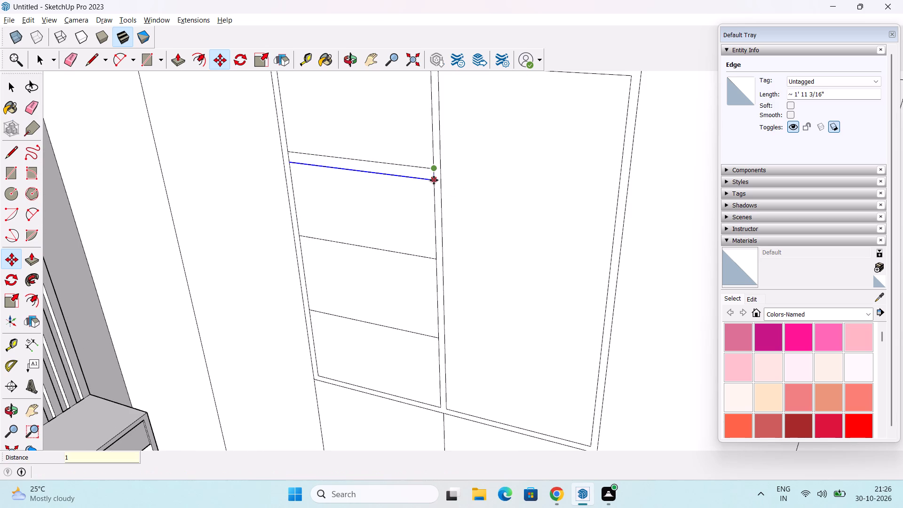
scroll(434, 180, "down", 6)
middle_click_drag(428, 230, 357, 213)
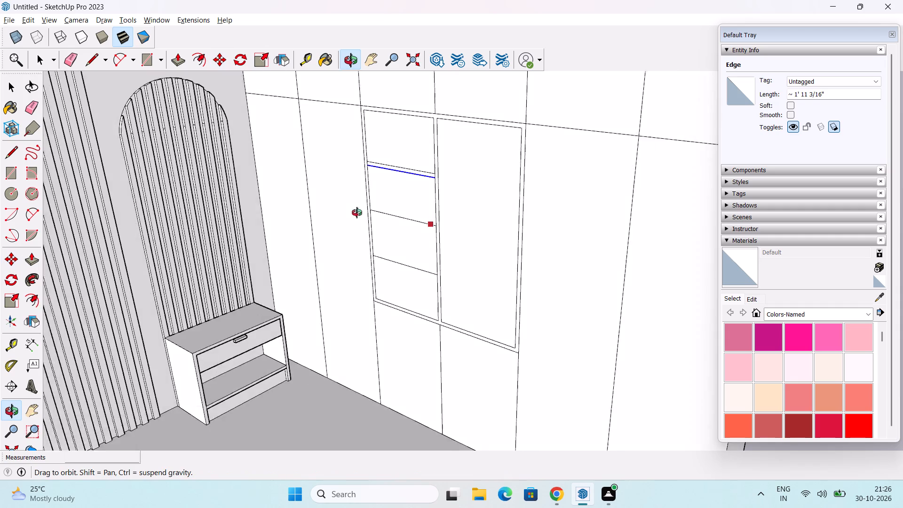
middle_click_drag(357, 213, 349, 216)
scroll(347, 211, "down", 4)
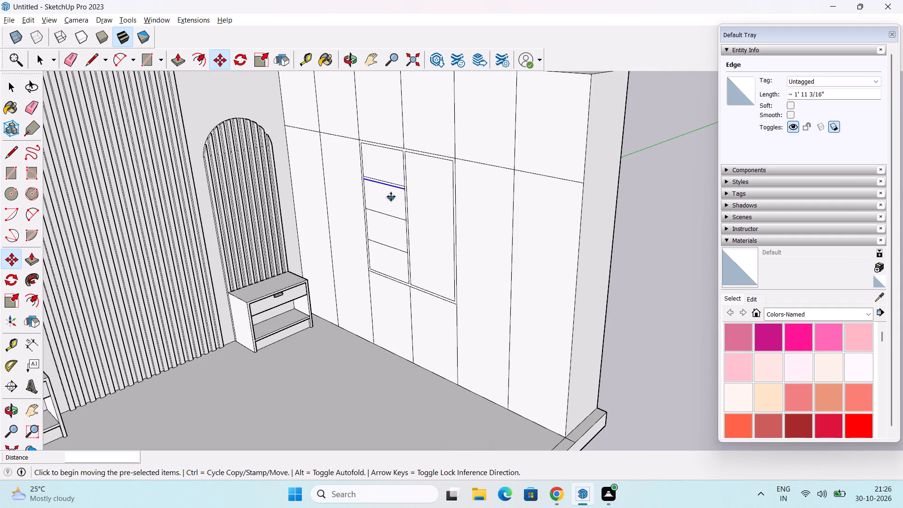
Undo the 1" copy of the uppermost horizontal divider in the third panel's inset.
key("ctrl+z")
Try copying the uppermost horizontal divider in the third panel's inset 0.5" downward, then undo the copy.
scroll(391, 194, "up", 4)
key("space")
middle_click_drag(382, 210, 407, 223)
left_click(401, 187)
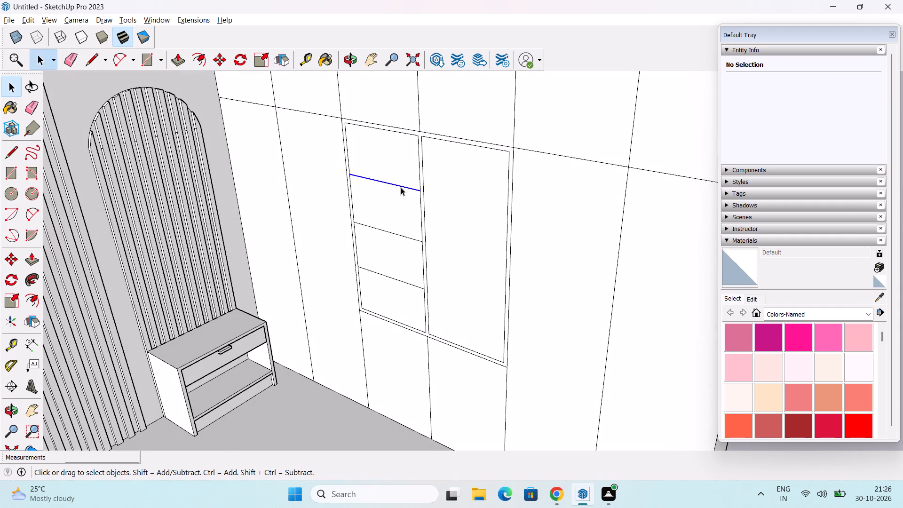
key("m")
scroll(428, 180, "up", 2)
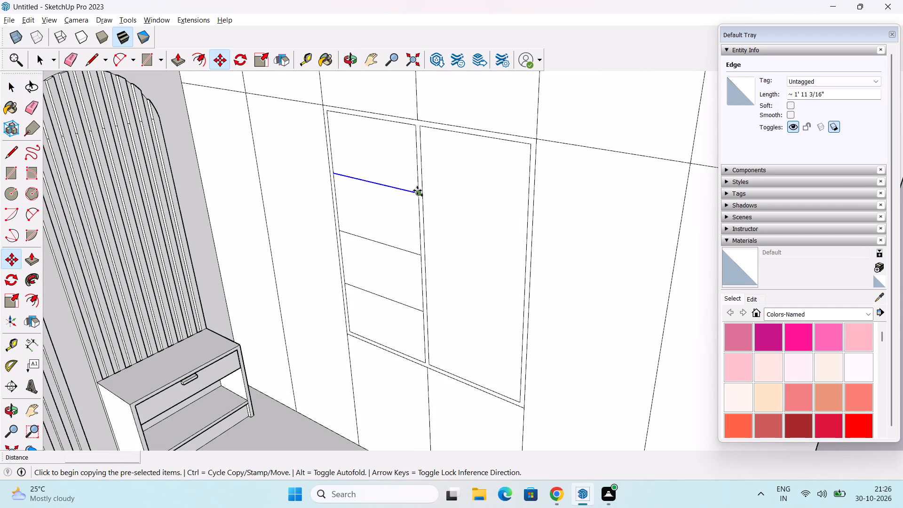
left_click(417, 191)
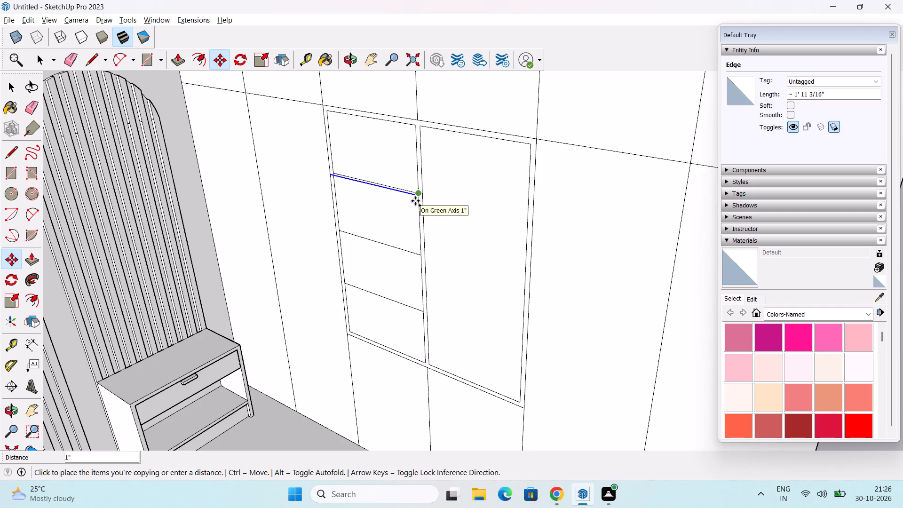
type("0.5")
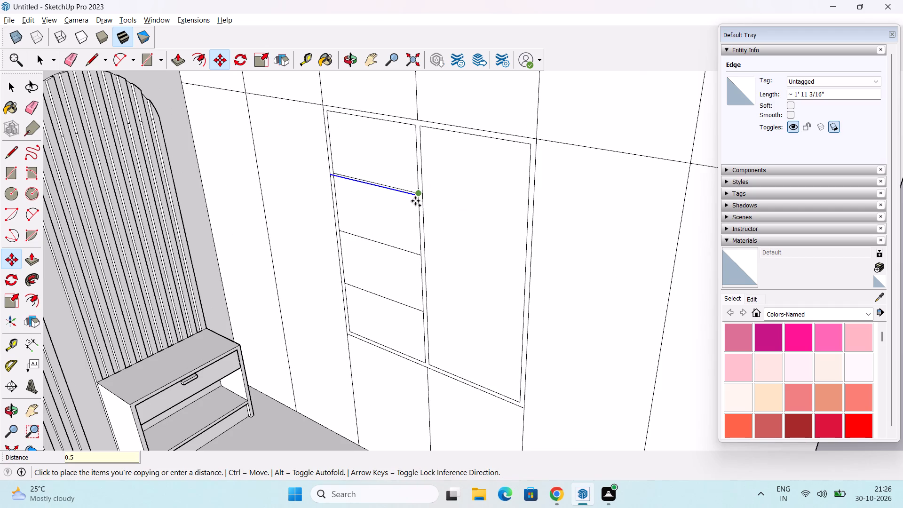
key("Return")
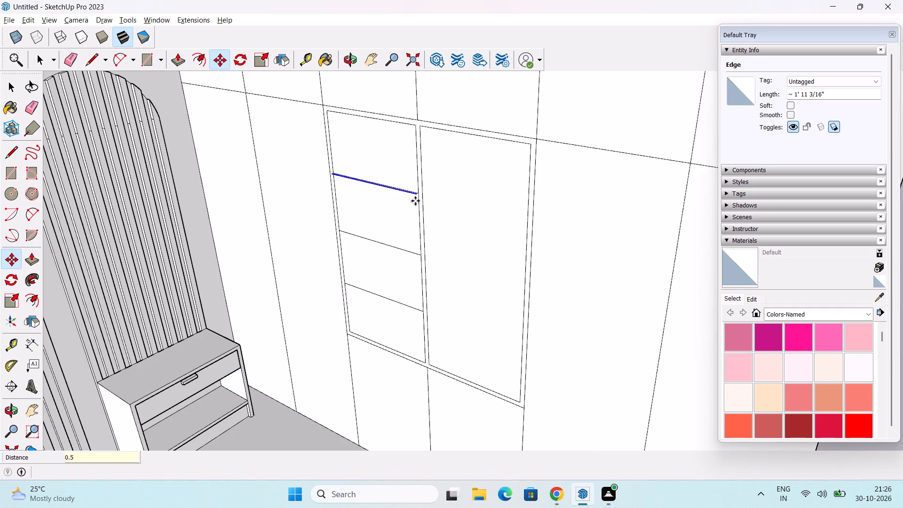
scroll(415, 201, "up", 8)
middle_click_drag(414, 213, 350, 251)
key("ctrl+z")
Copy the uppermost horizontal divider in the third panel's inset 0.5" downward along the inset's side edge.
key("space")
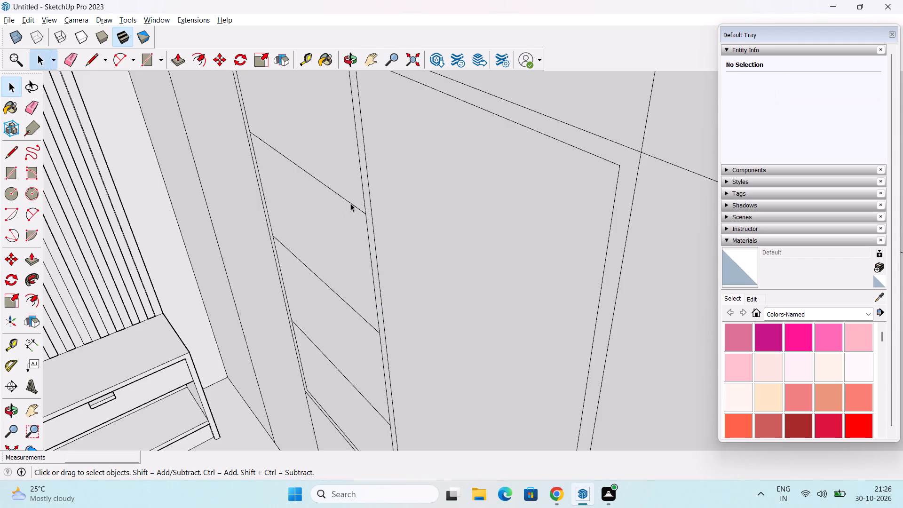
left_click(350, 203)
key("m")
scroll(351, 215, "up", 1)
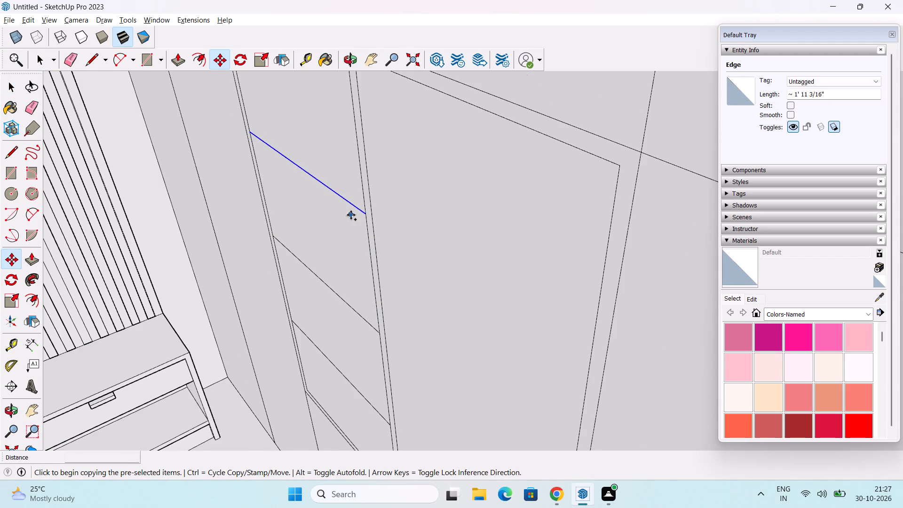
scroll(351, 215, "up", 1)
left_click(366, 214)
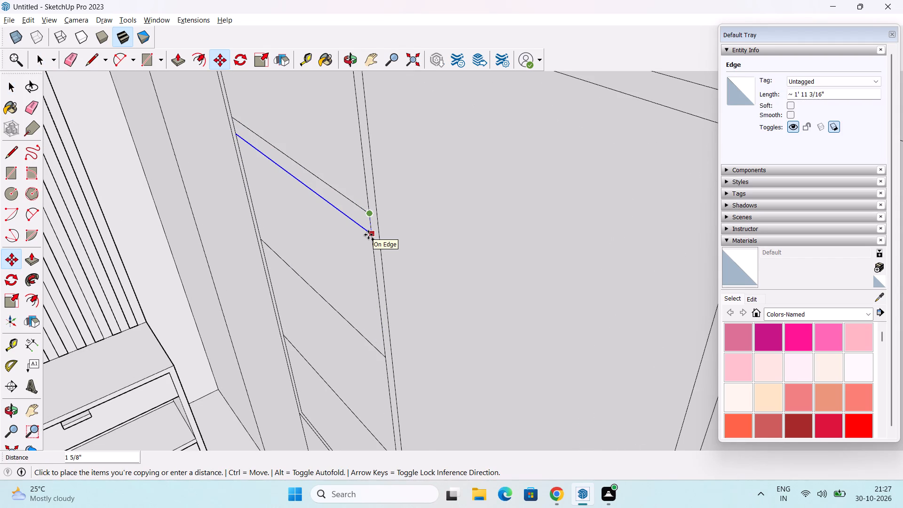
type("0.")
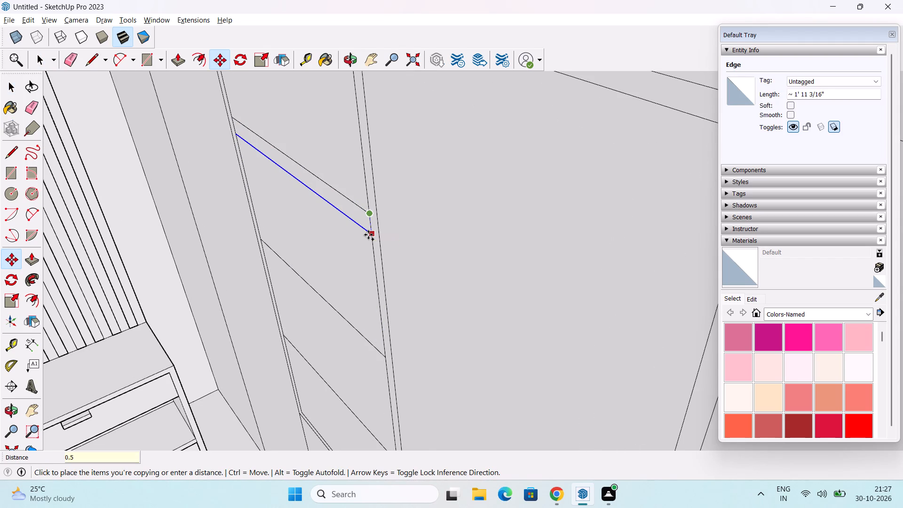
key("5")
key("Return")
key("space")
scroll(368, 235, "down", 3)
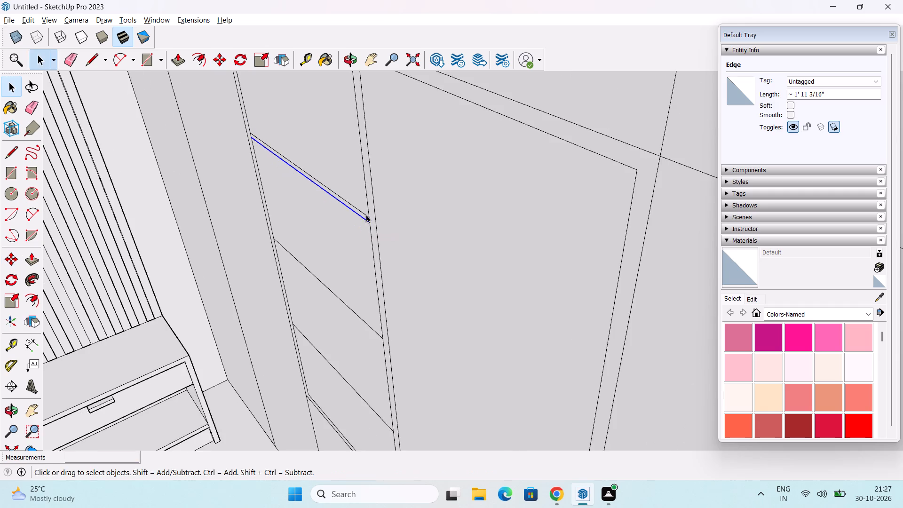
Copy the middle horizontal divider in the third panel's inset 1/2" downward.
scroll(366, 214, "down", 2)
middle_click_drag(340, 335, 395, 245)
scroll(395, 246, "down", 4)
middle_click_drag(397, 242, 384, 281)
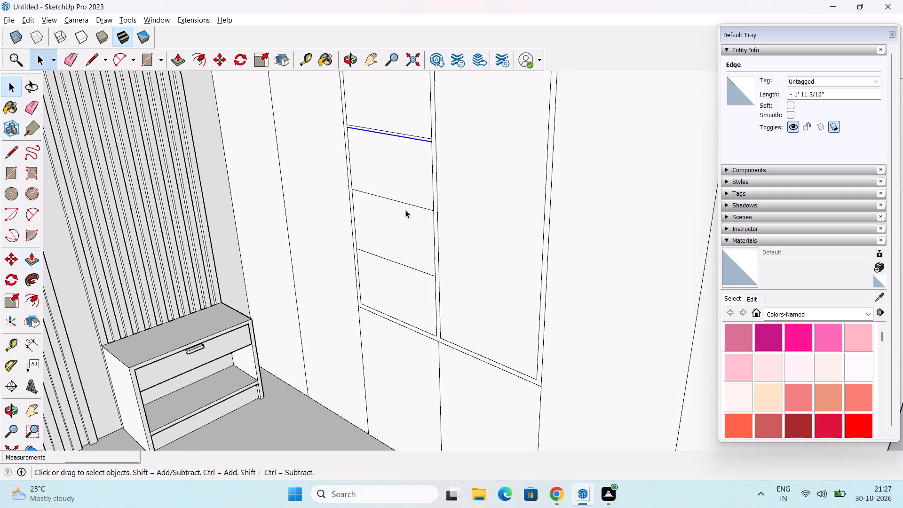
double_click(403, 213)
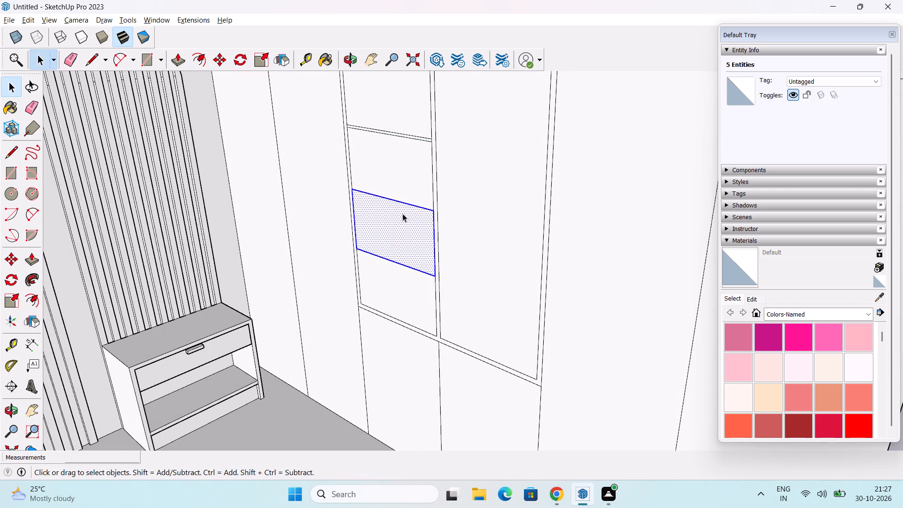
left_click(403, 203)
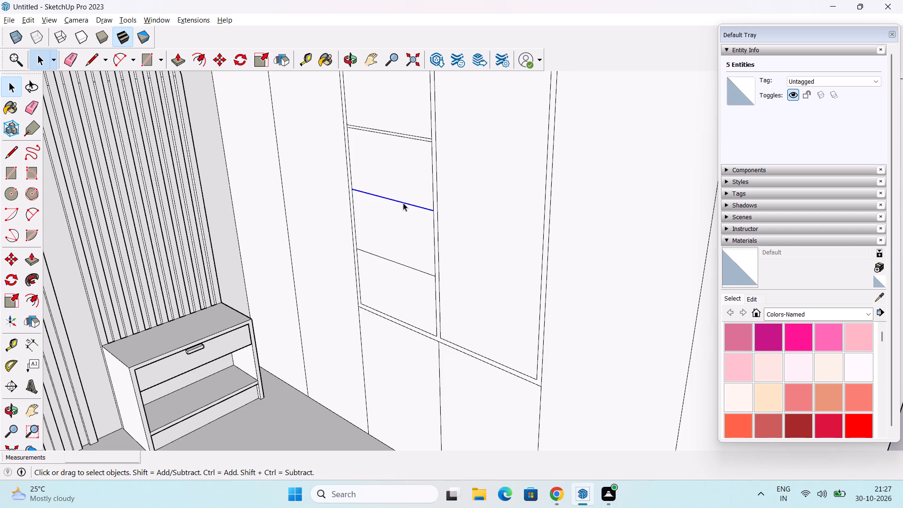
key("m")
scroll(409, 213, "up", 2)
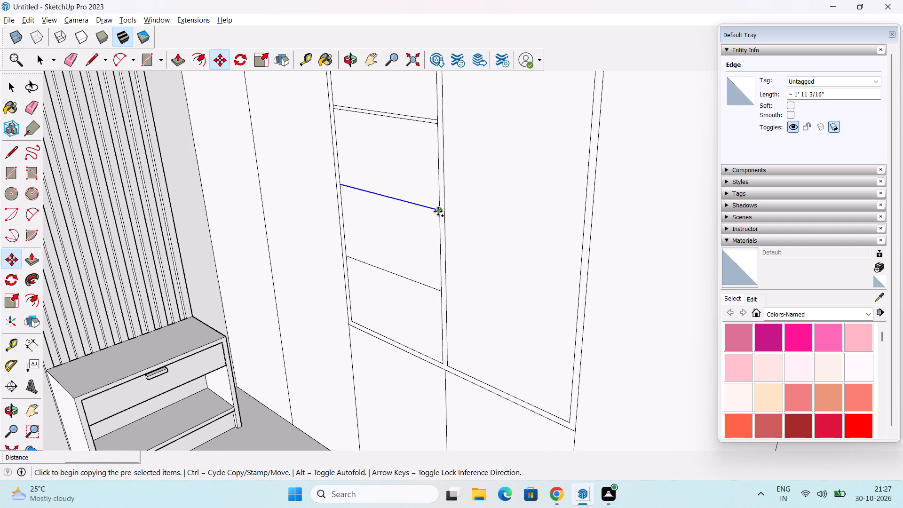
left_click(438, 210)
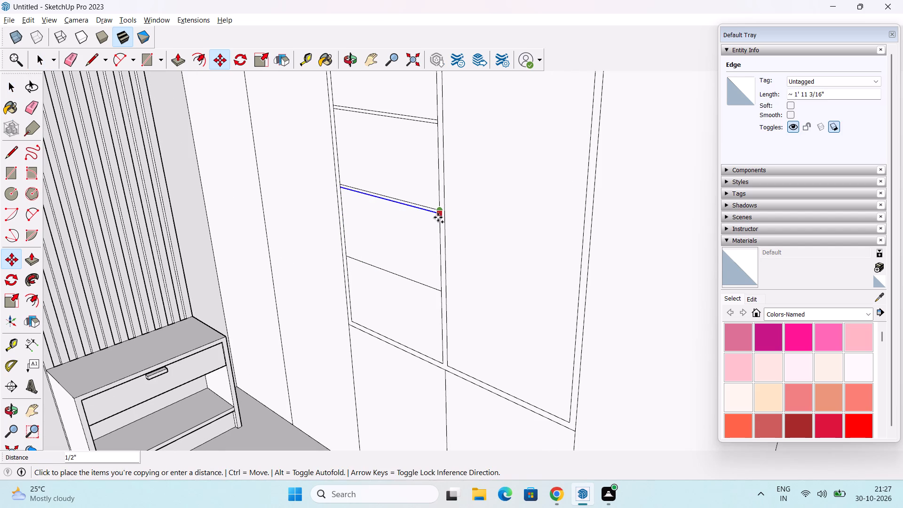
left_click(438, 217)
key("space")
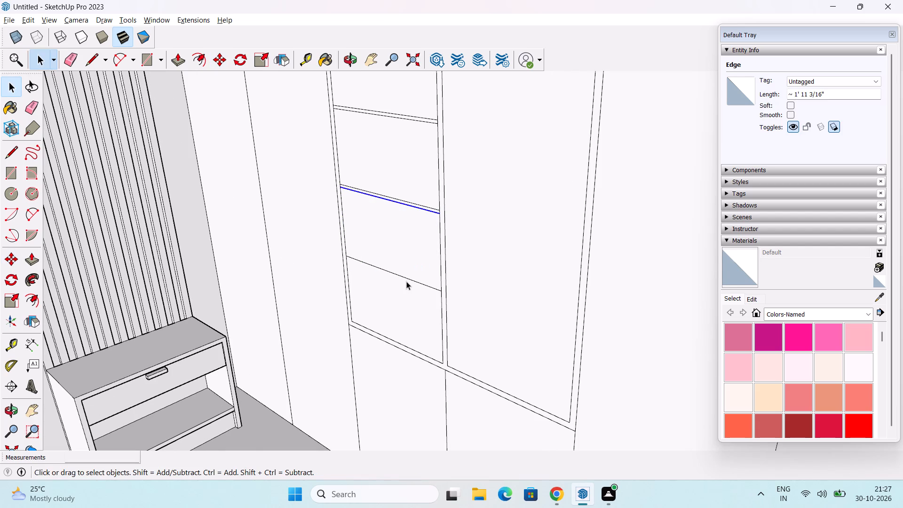
Copy the lowest horizontal divider in the third panel's inset 1/2" downward.
left_click(406, 277)
key("m")
scroll(428, 304, "up", 1, "ctrl")
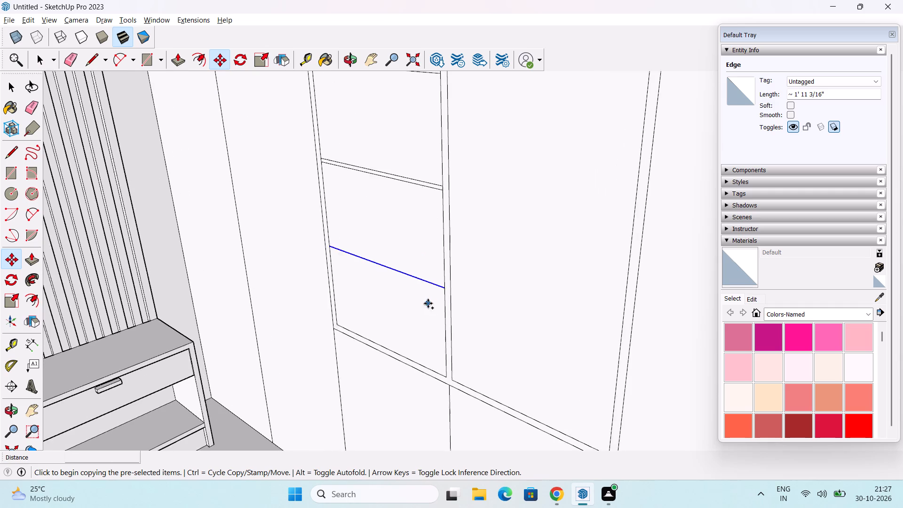
scroll(428, 303, "up", 4, "ctrl")
left_click(452, 282)
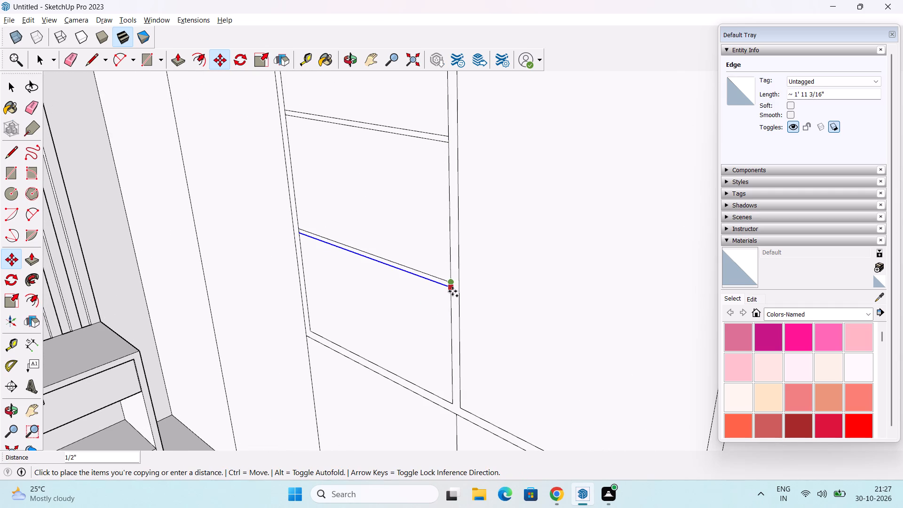
left_click(452, 291)
key("space")
Copy the three pairs of horizontal shelf edges from the third panel's inset into the adjacent fourth panel's inset, starting at its side edge.
scroll(444, 292, "down", 4)
middle_click_drag(407, 308, 462, 320)
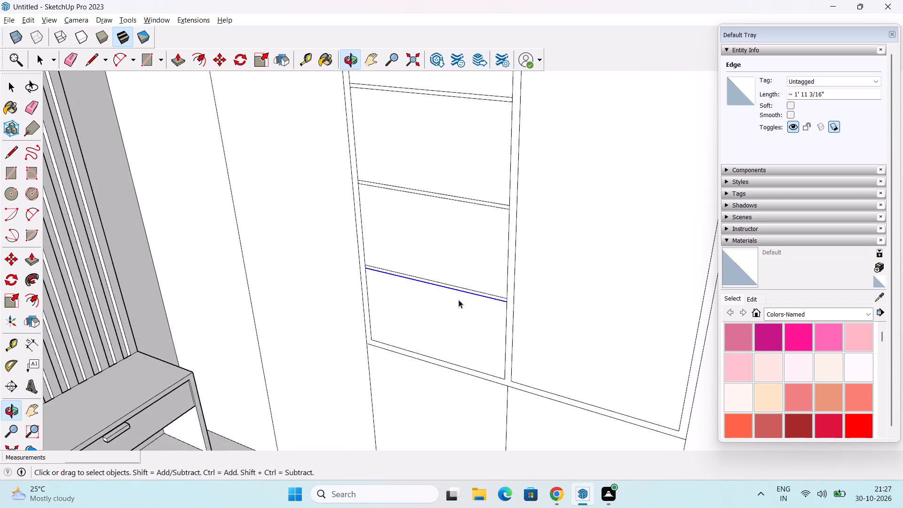
scroll(458, 294, "down", 3)
middle_click_drag(453, 289, 428, 373)
middle_click_drag(419, 366, 437, 344)
scroll(415, 252, "up", 2)
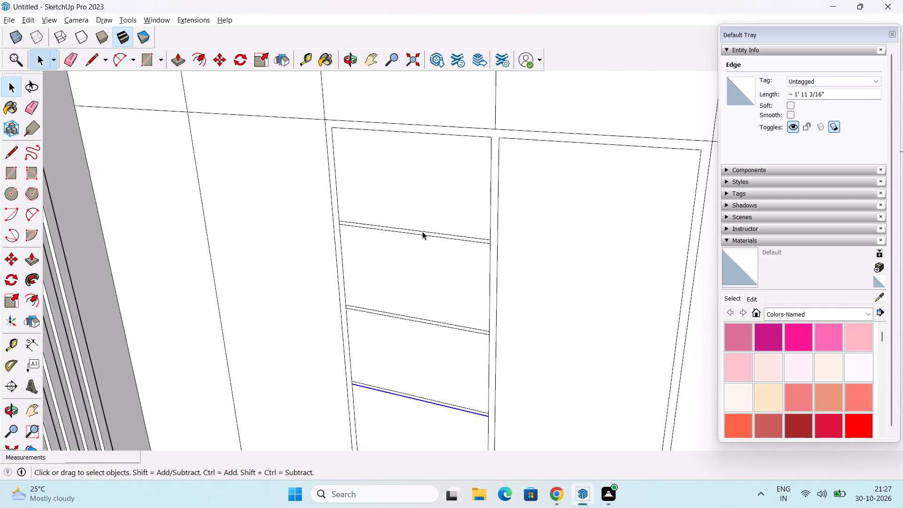
left_click(422, 230)
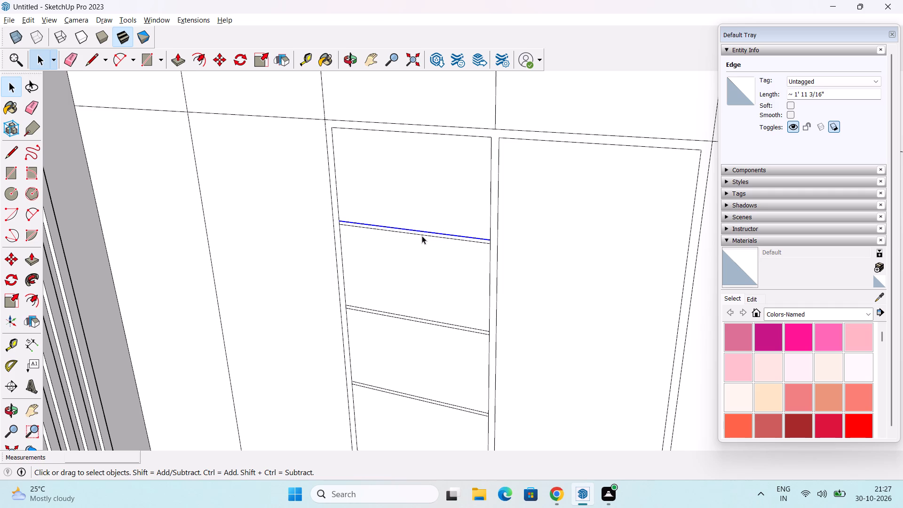
left_click(422, 236)
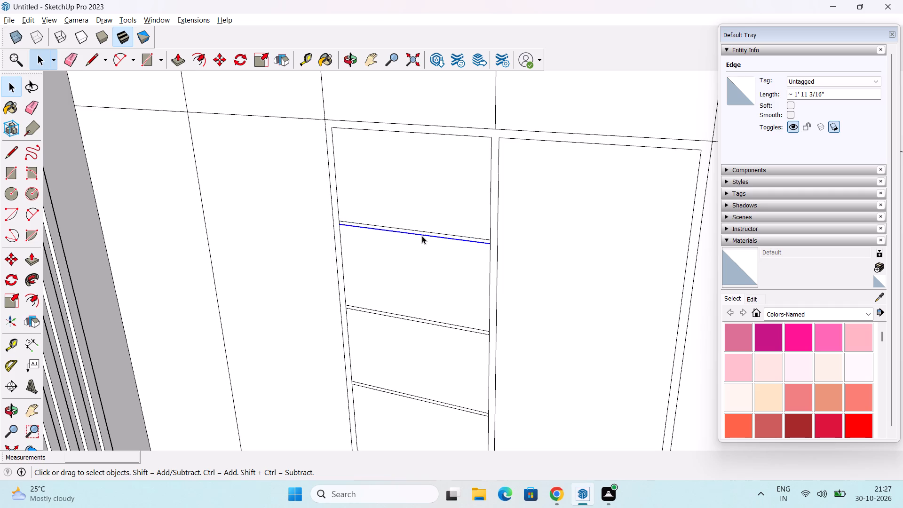
left_click(420, 229, "shift")
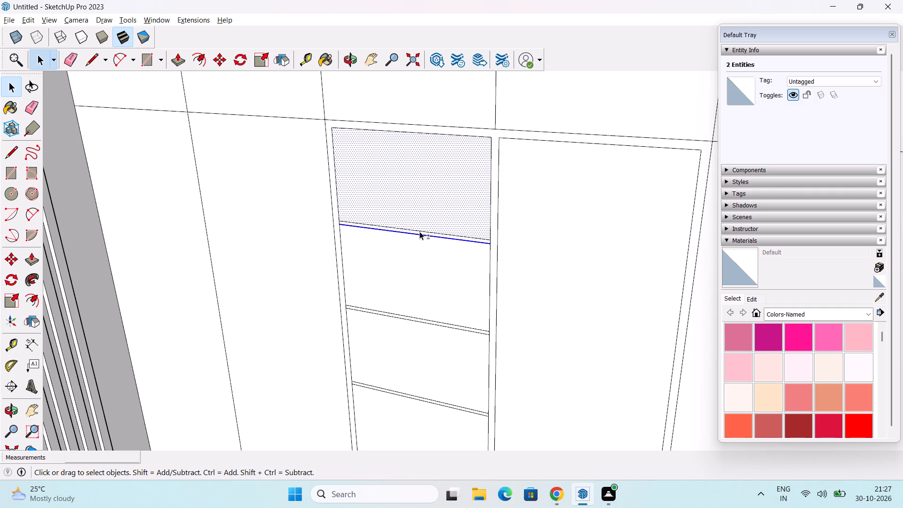
left_click(420, 231, "shift")
scroll(420, 231, "down", 2)
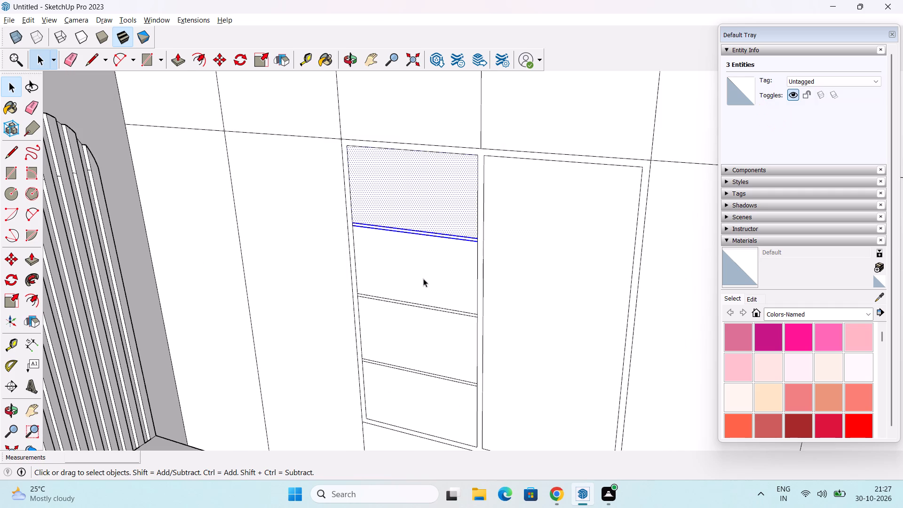
middle_click_drag(423, 278, 429, 244)
scroll(418, 298, "up", 5)
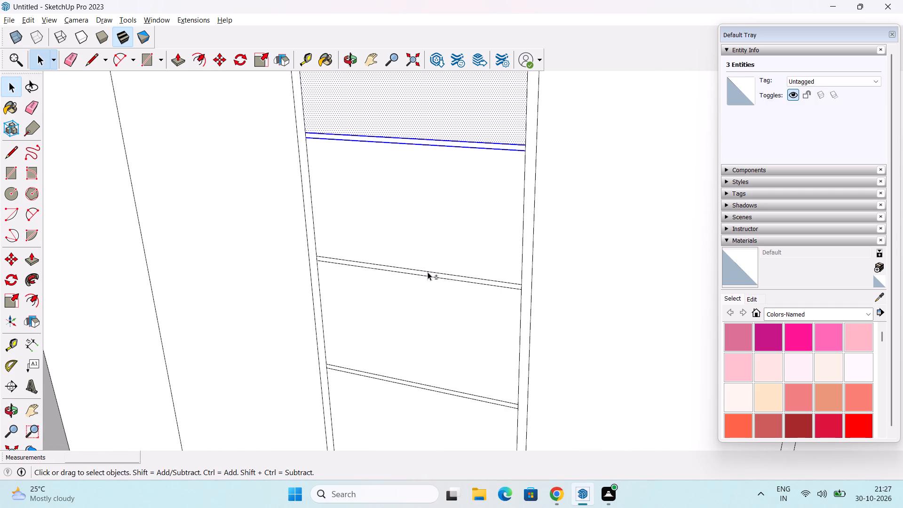
left_click(428, 270, "shift")
left_click(427, 271, "shift")
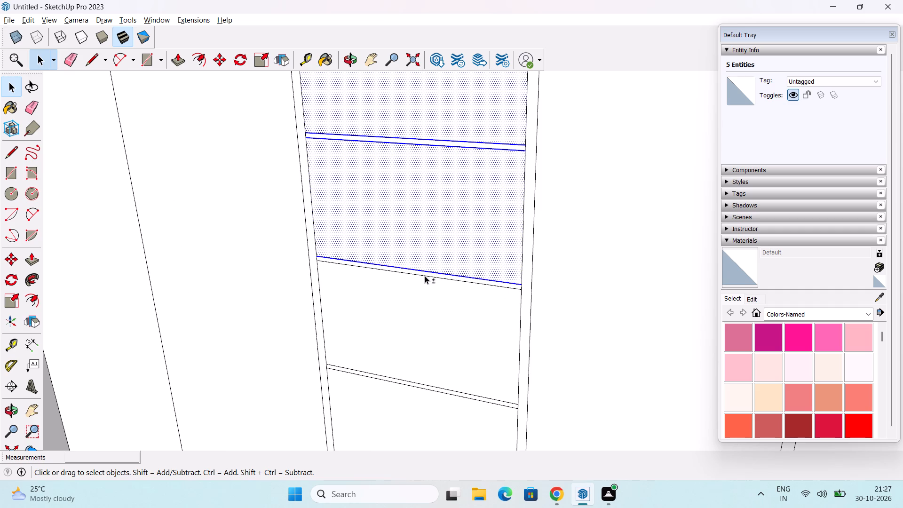
left_click(425, 276, "shift")
left_click(428, 238, "shift")
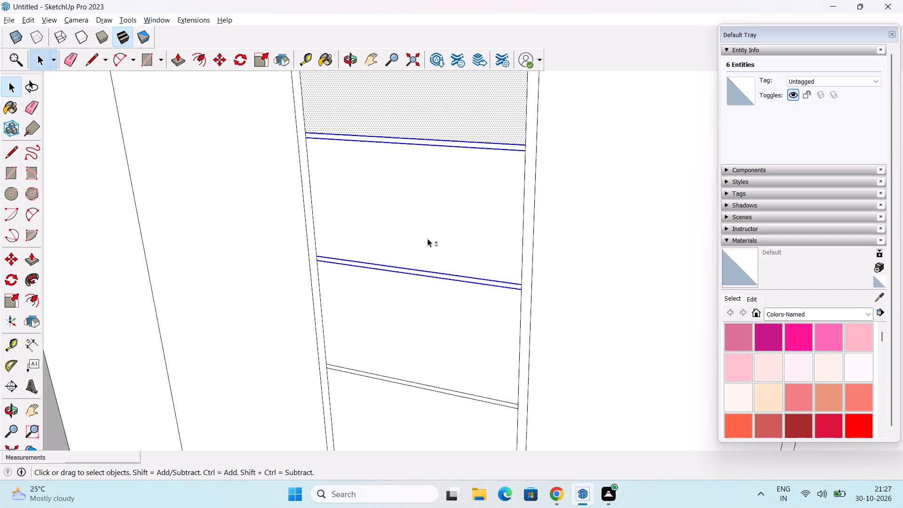
left_click(428, 118, "shift")
scroll(428, 241, "down", 2)
middle_click_drag(435, 302, 436, 245)
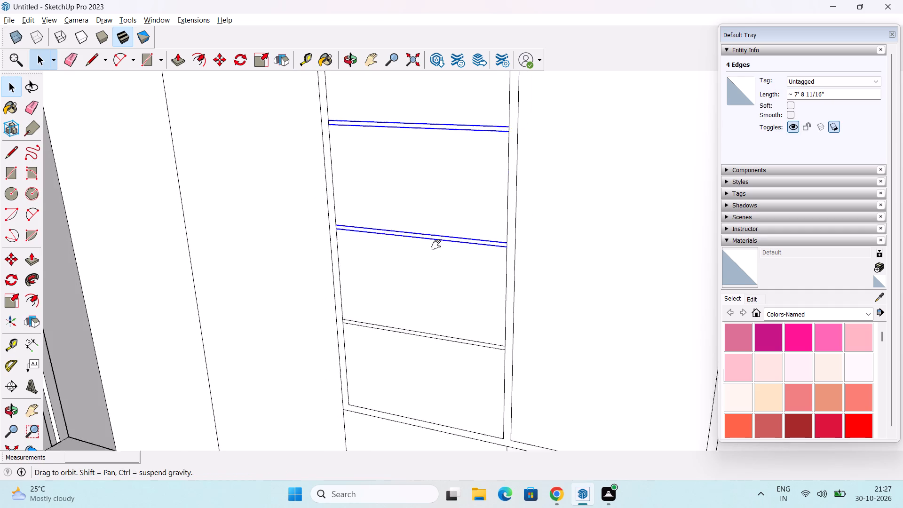
middle_click_drag(436, 245, 426, 201)
scroll(412, 268, "up", 5)
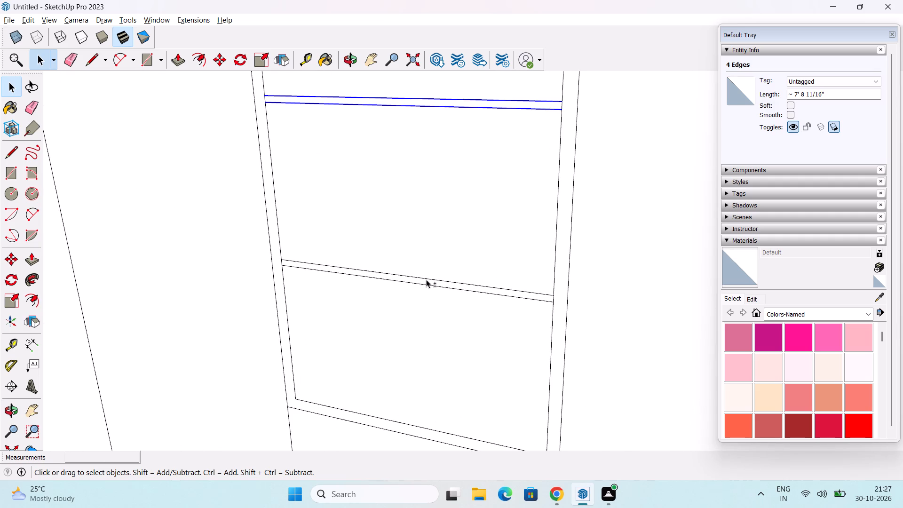
left_click(428, 277, "shift")
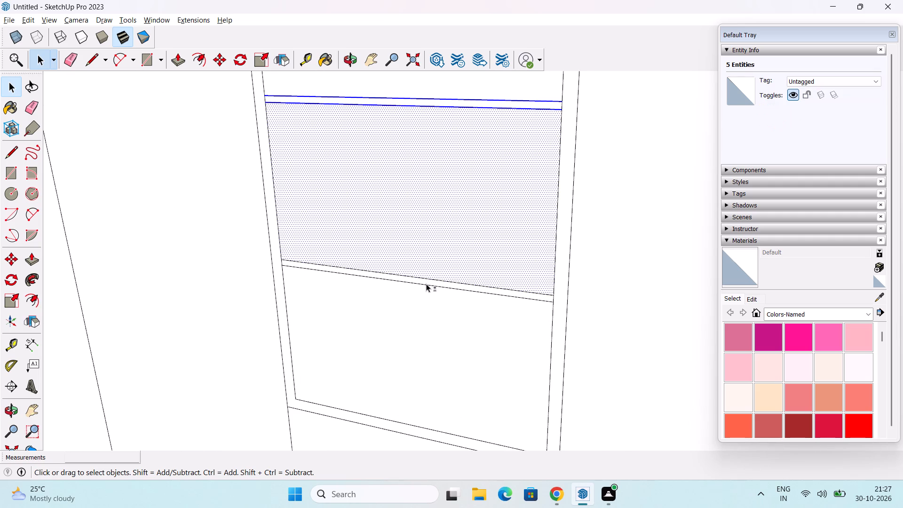
left_click(425, 285, "shift")
scroll(424, 284, "up", 2, "shift")
left_click(424, 277, "shift")
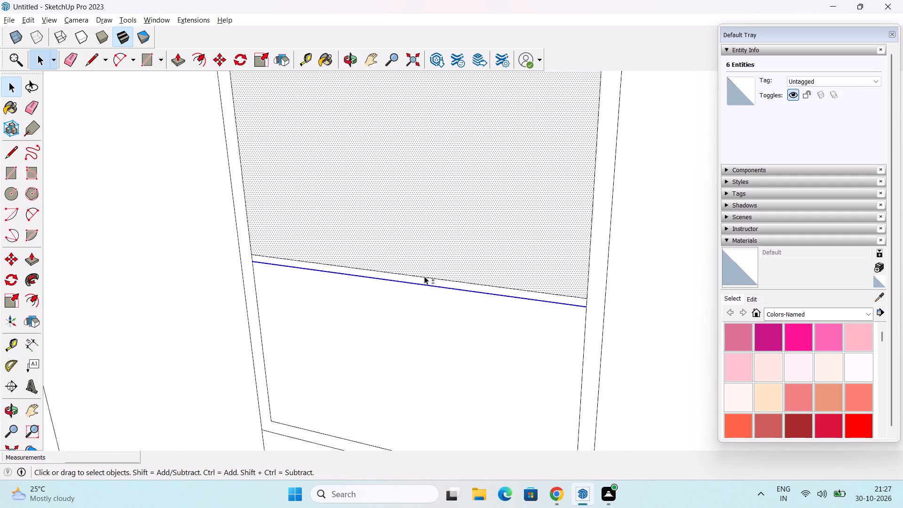
left_click(438, 243, "shift")
scroll(438, 243, "down", 7, "shift")
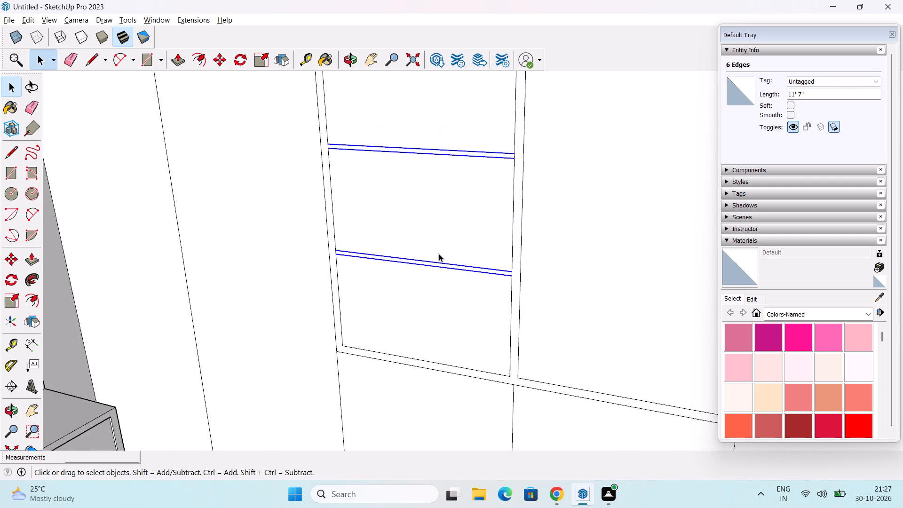
scroll(439, 254, "down", 5, "shift")
key("m")
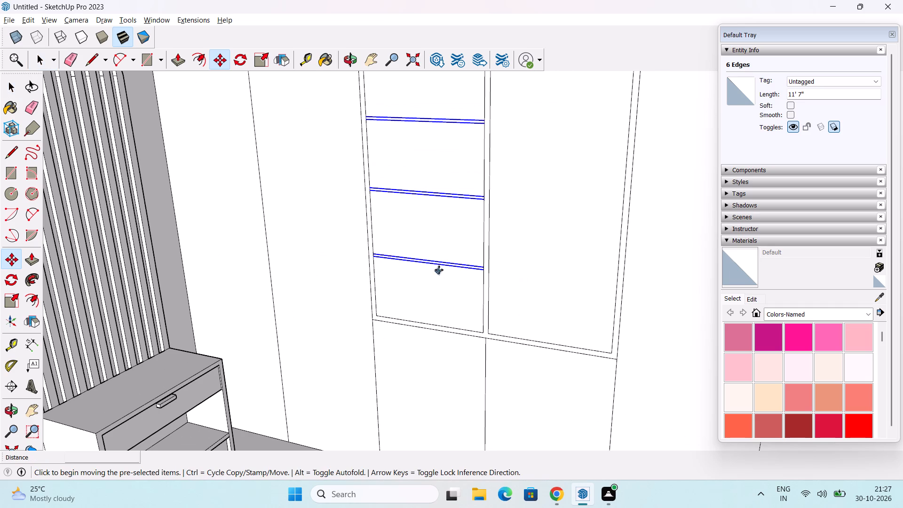
scroll(377, 263, "up", 4)
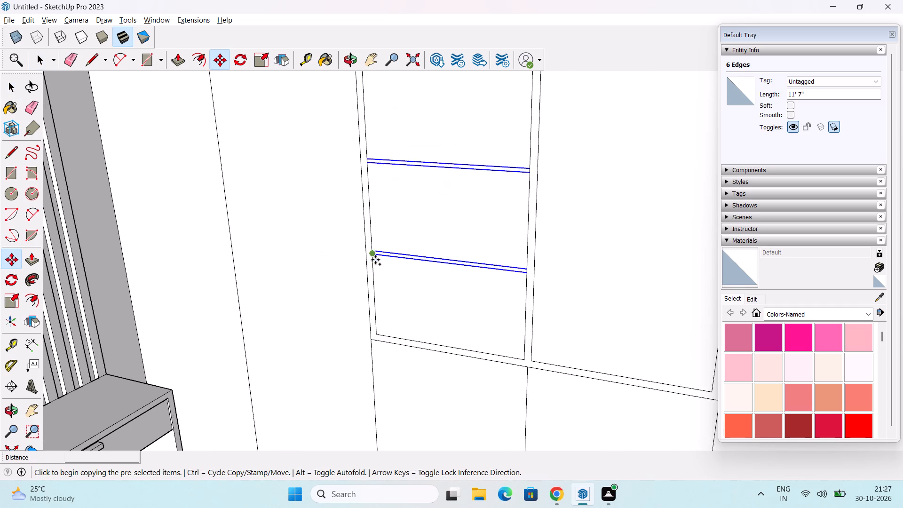
scroll(375, 260, "up", 1)
left_click(372, 254)
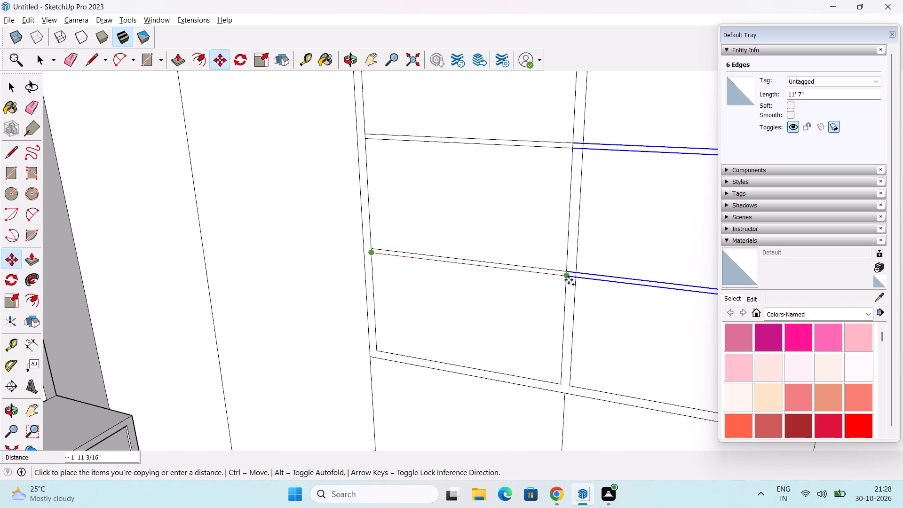
left_click(577, 281)
scroll(577, 281, "down", 3)
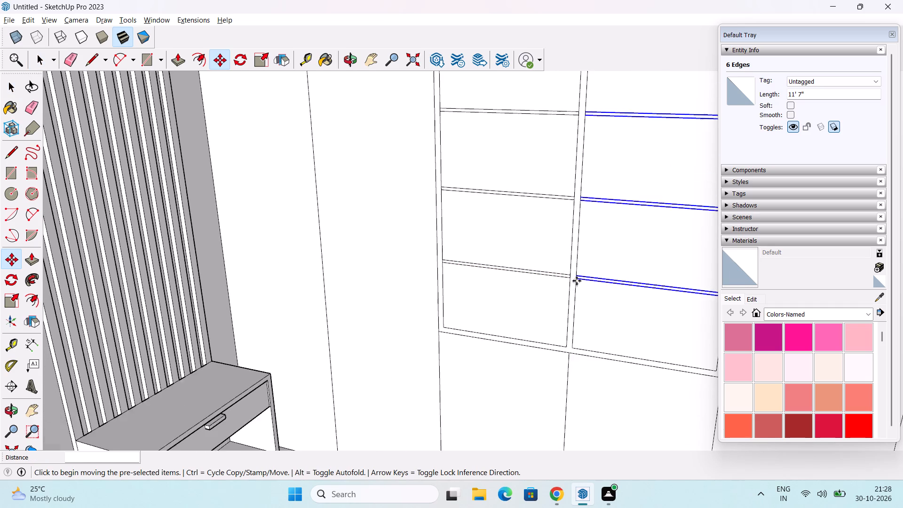
scroll(577, 281, "down", 10)
middle_click_drag(572, 286, 496, 288)
key("space")
scroll(496, 287, "down", 3)
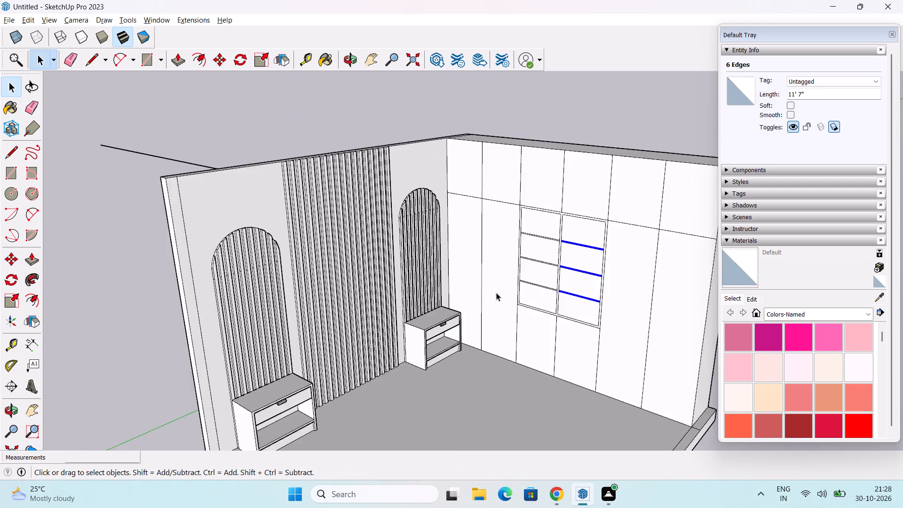
scroll(496, 293, "down", 5)
middle_click_drag(507, 290, 488, 296)
left_click(687, 262)
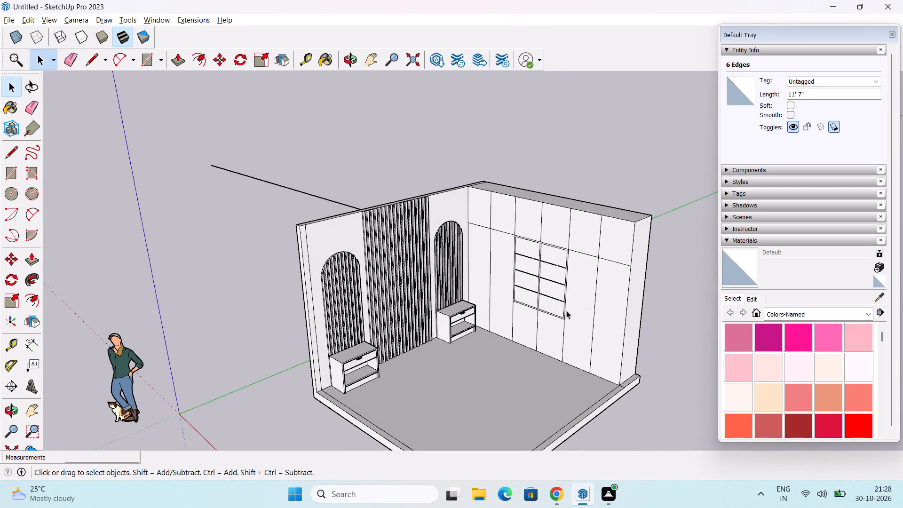
Inspect the shelved insets on the side wall and the whole room from several angles.
scroll(571, 302, "up", 6)
middle_click_drag(604, 312, 519, 306)
scroll(604, 312, "up", 1)
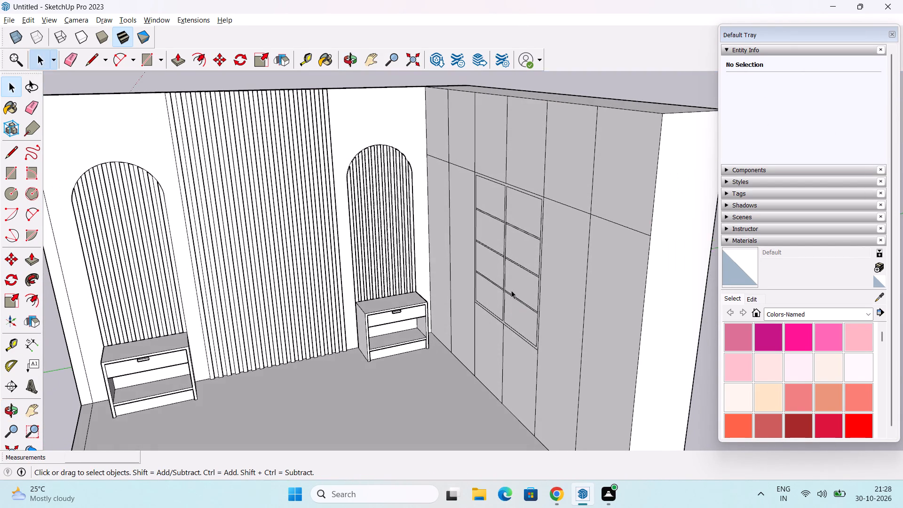
scroll(511, 289, "down", 6)
middle_click_drag(515, 282, 524, 326)
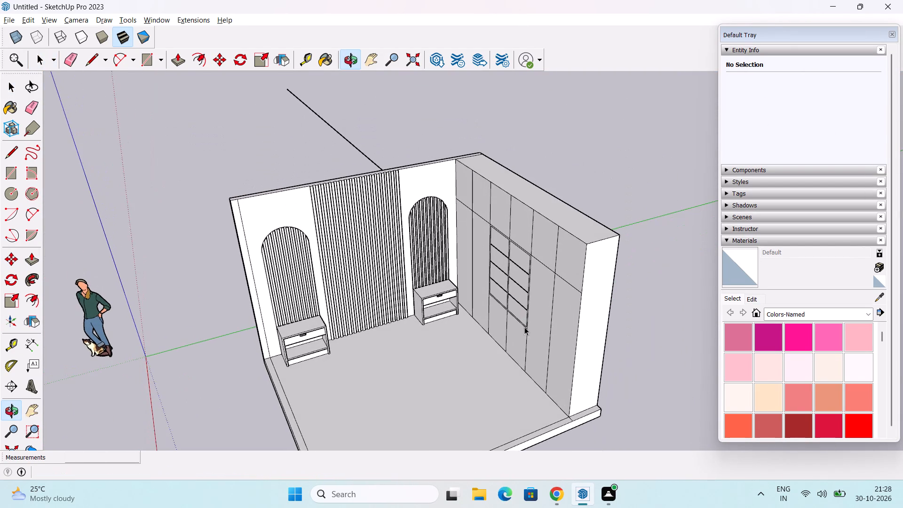
middle_click_drag(570, 293, 598, 262)
middle_click_drag(569, 308, 536, 260, "shift")
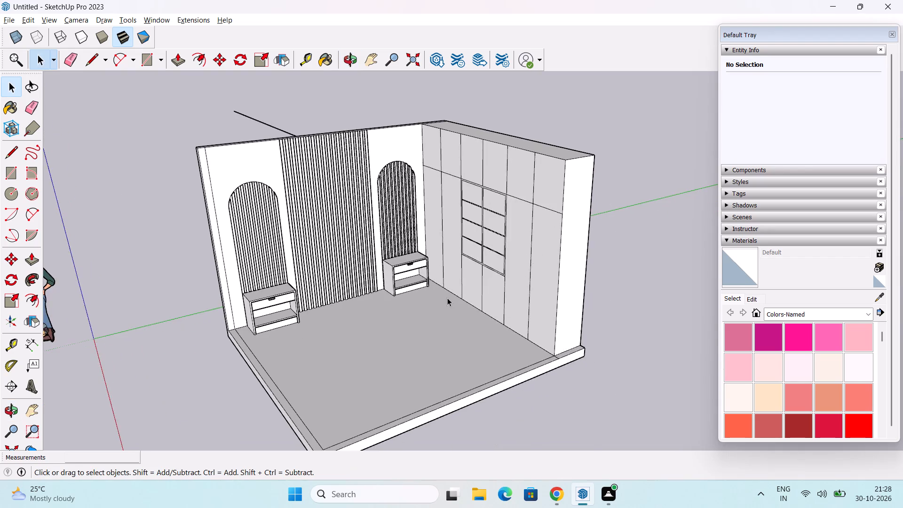
scroll(447, 295, "up", 4)
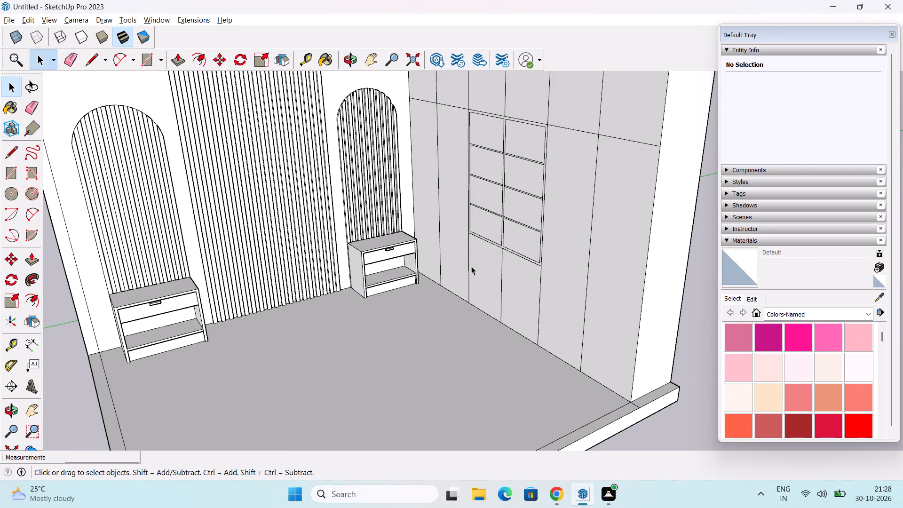
middle_click_drag(474, 262, 473, 279)
middle_click_drag(482, 290, 495, 274)
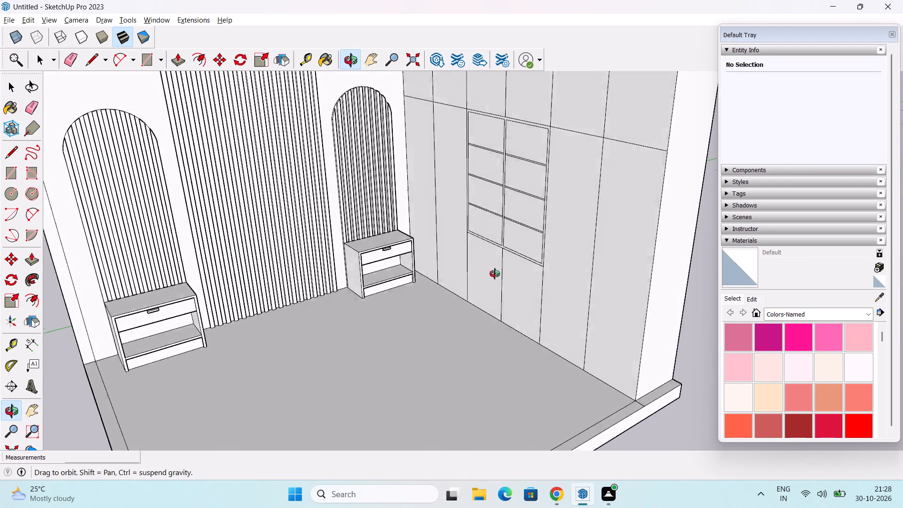
middle_click_drag(495, 274, 495, 278)
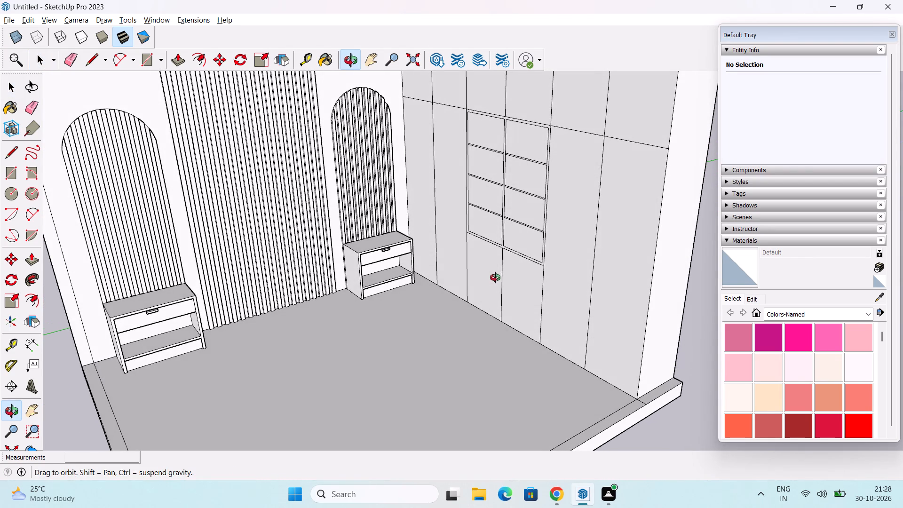
middle_click_drag(495, 278, 499, 271)
Draw a horizontal skirting line about 12' 4" long just above the floor, from the wall corner to the side wall's far end.
scroll(480, 277, "up", 2)
middle_click_drag(478, 278, 444, 278)
key("l")
scroll(423, 277, "up", 12)
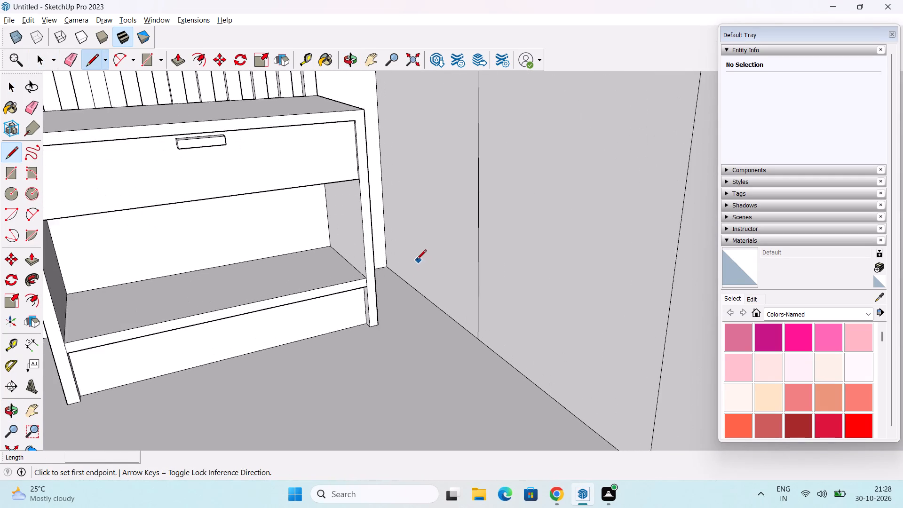
scroll(417, 260, "up", 2)
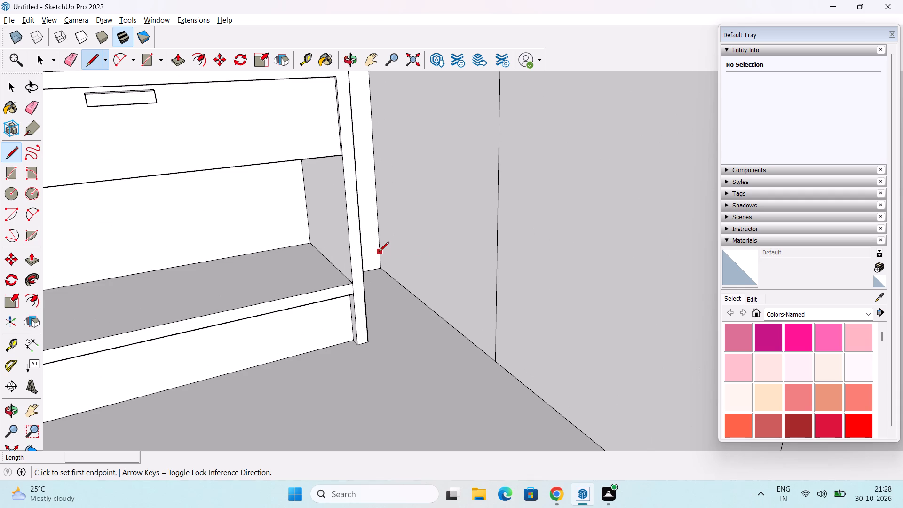
left_click(379, 252)
scroll(493, 314, "down", 4)
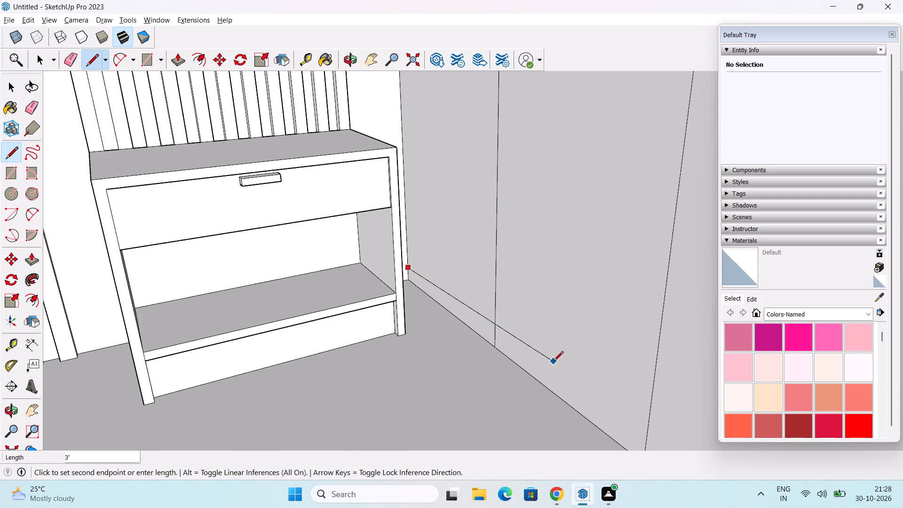
scroll(560, 375, "down", 6)
middle_click_drag(593, 410, 483, 279, "shift")
scroll(483, 248, "down", 2)
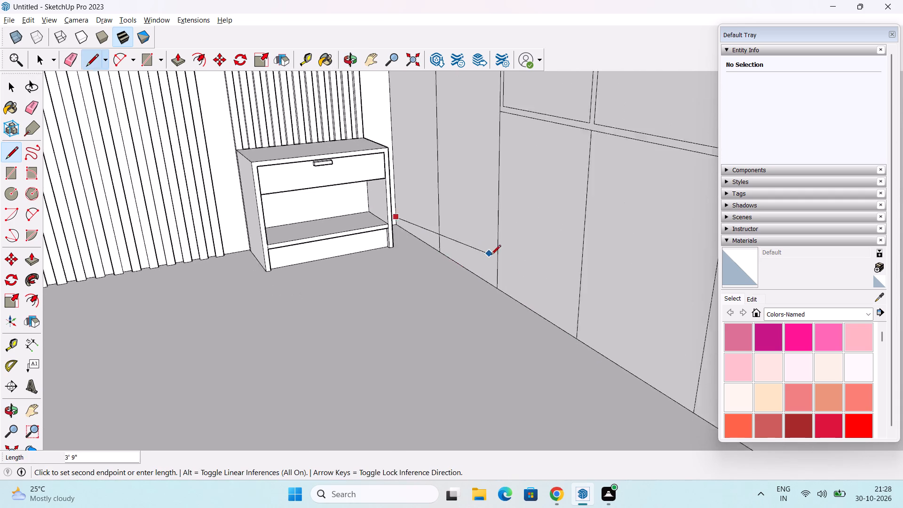
scroll(491, 255, "down", 6)
middle_click_drag(612, 320, 335, 237)
scroll(418, 324, "up", 9)
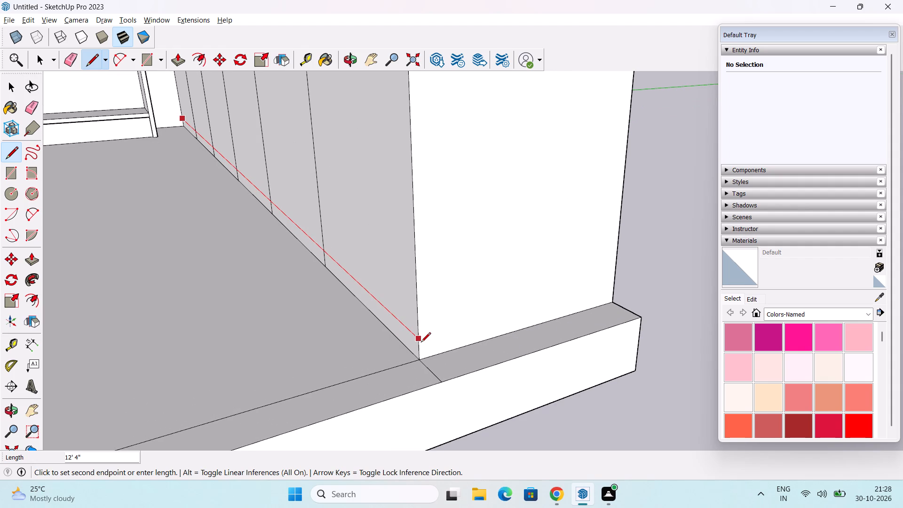
left_click(421, 343)
key("space")
Erase the five short vertical divider segments below the horizontal skirting line along the side wall.
middle_click_drag(392, 353, 480, 346)
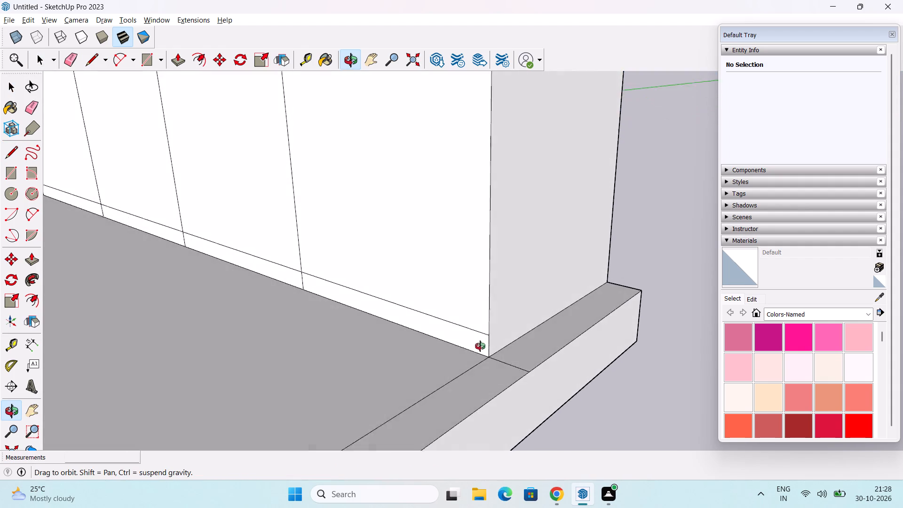
middle_click_drag(480, 346, 480, 348)
scroll(328, 280, "down", 3)
middle_click_drag(292, 262, 541, 294)
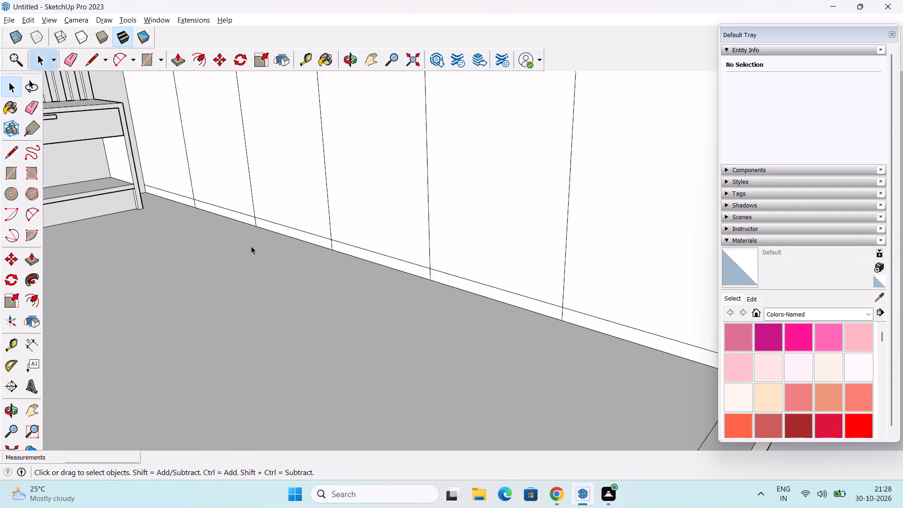
middle_click_drag(248, 240, 180, 244)
key("e")
scroll(210, 199, "up", 6)
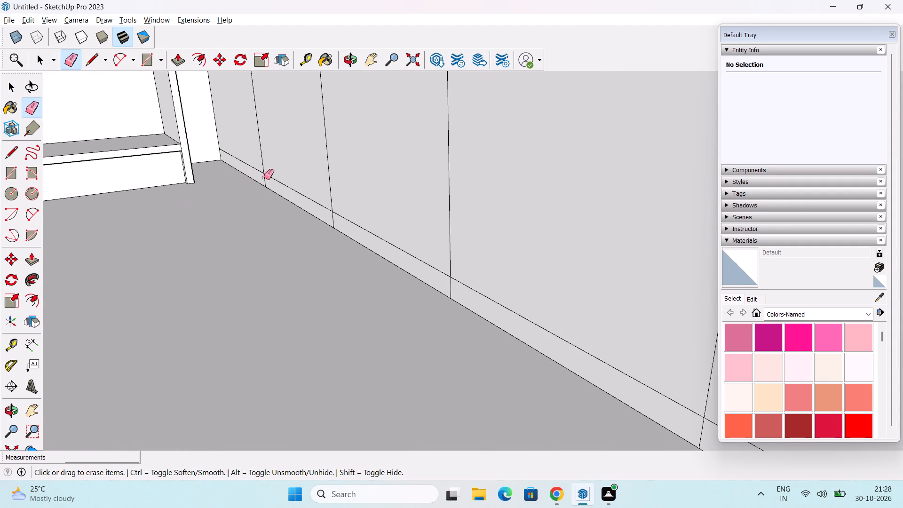
left_click(264, 177)
left_click(334, 221)
left_click(453, 288)
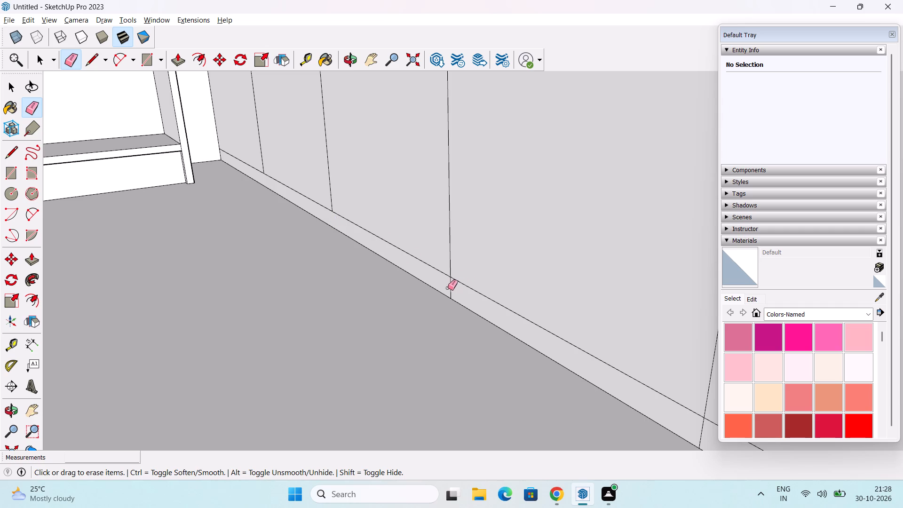
left_click(450, 289)
scroll(450, 289, "down", 2)
middle_click_drag(447, 294, 322, 202, "shift")
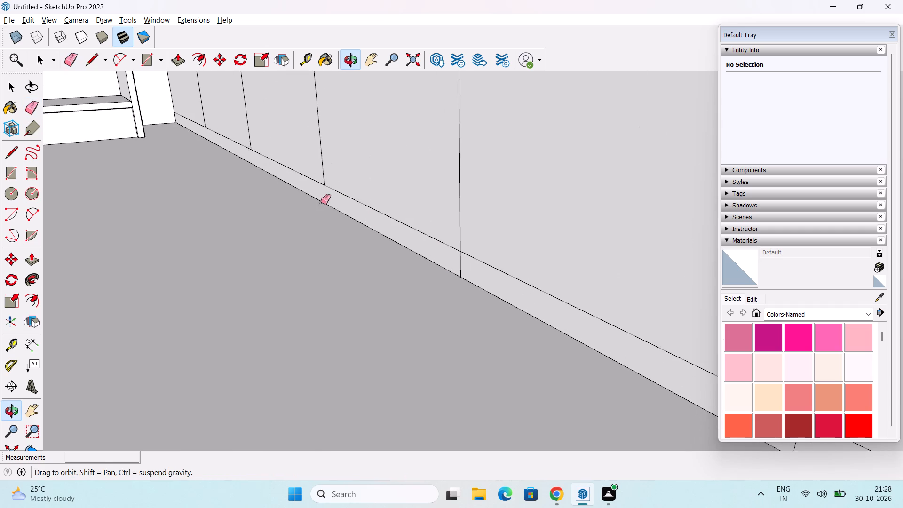
left_click(460, 267)
scroll(459, 264, "down", 4)
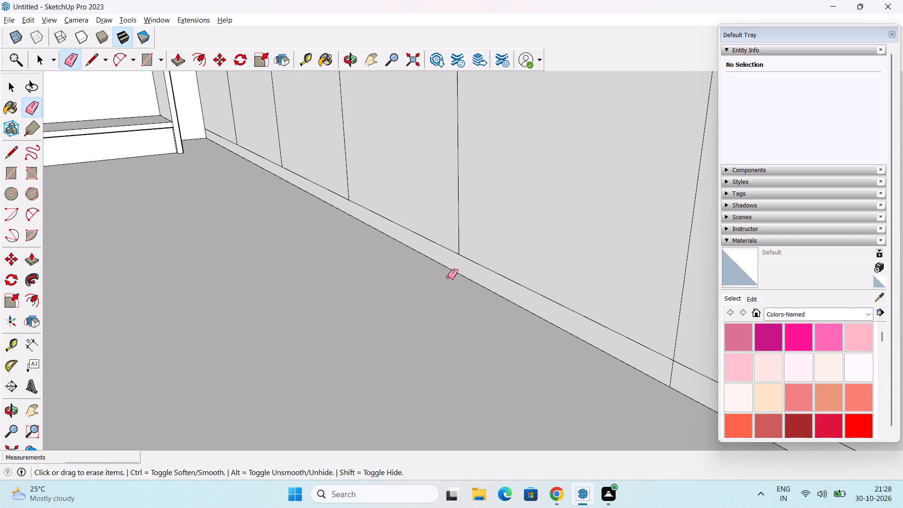
scroll(448, 277, "down", 3)
left_click(583, 342)
scroll(582, 339, "down", 3)
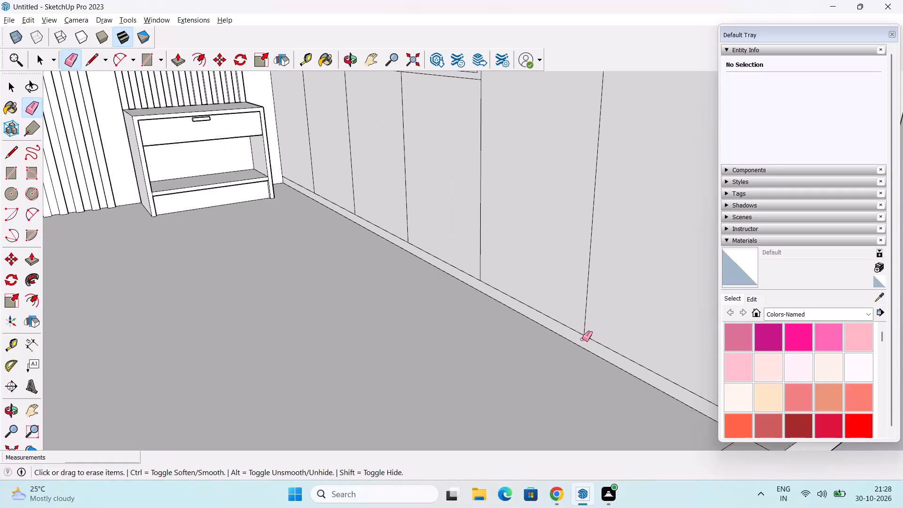
scroll(582, 339, "down", 5)
key("space")
Push the side wall's skirting strip 1" into the wall with Push/Pull.
scroll(581, 341, "down", 2)
middle_click_drag(581, 344, 526, 329)
scroll(554, 339, "up", 3)
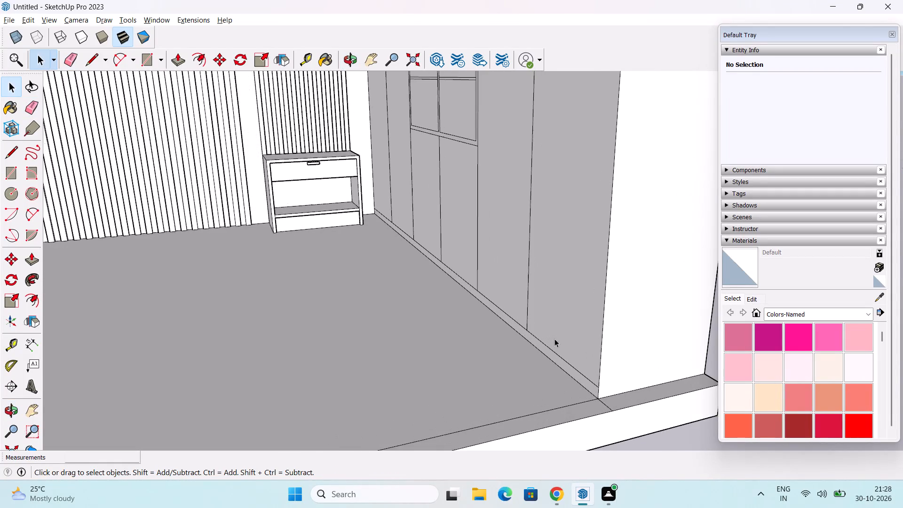
middle_click_drag(567, 354, 547, 344)
key("p")
scroll(563, 367, "up", 3)
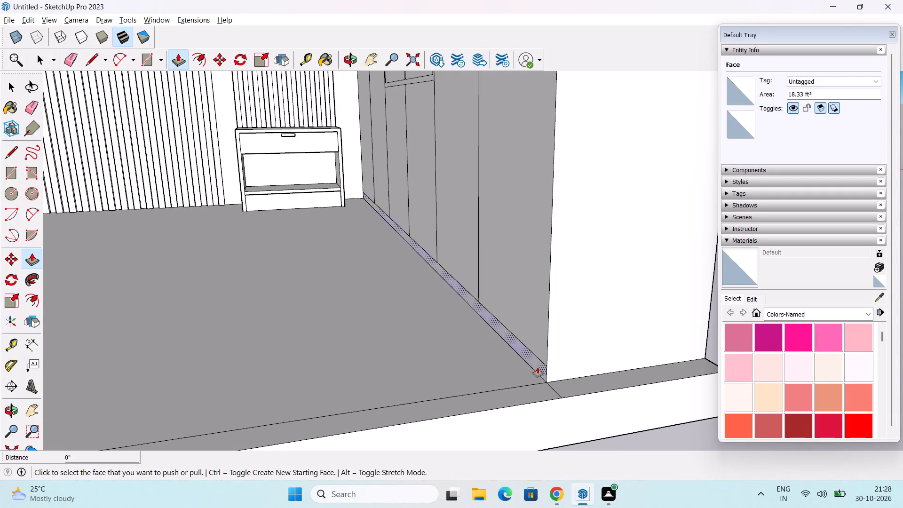
left_click(536, 365)
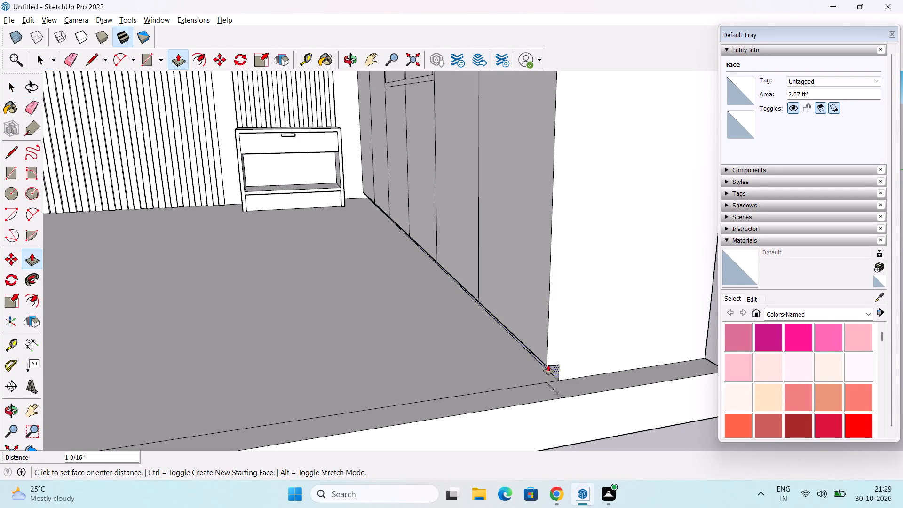
key("1")
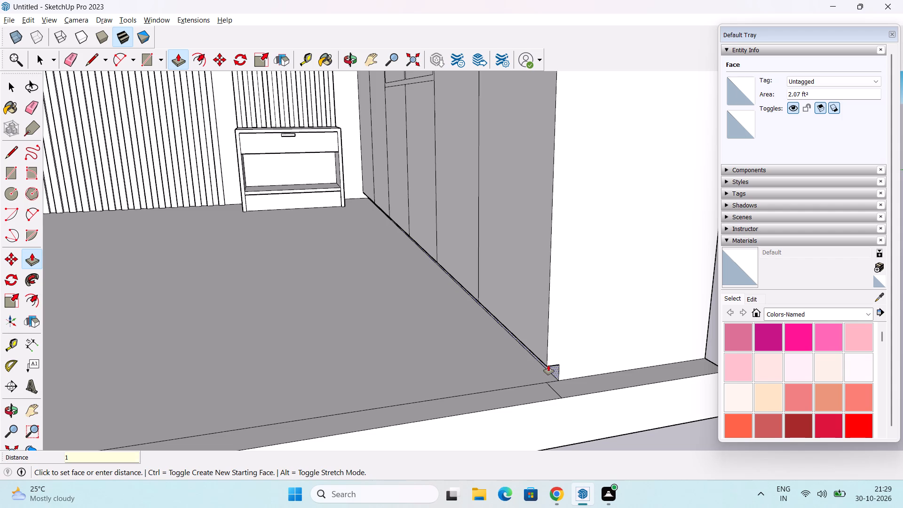
key("Return")
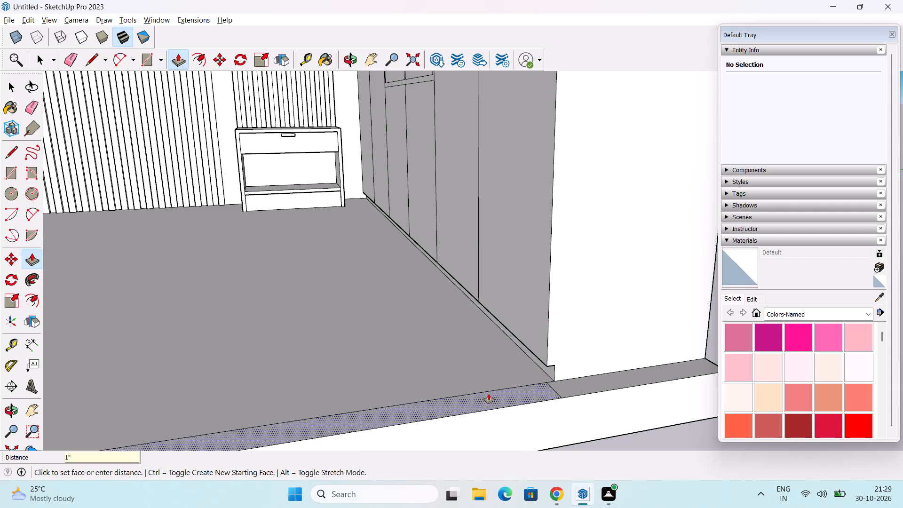
scroll(489, 394, "down", 3)
middle_click_drag(490, 394, 515, 407)
scroll(518, 380, "down", 3)
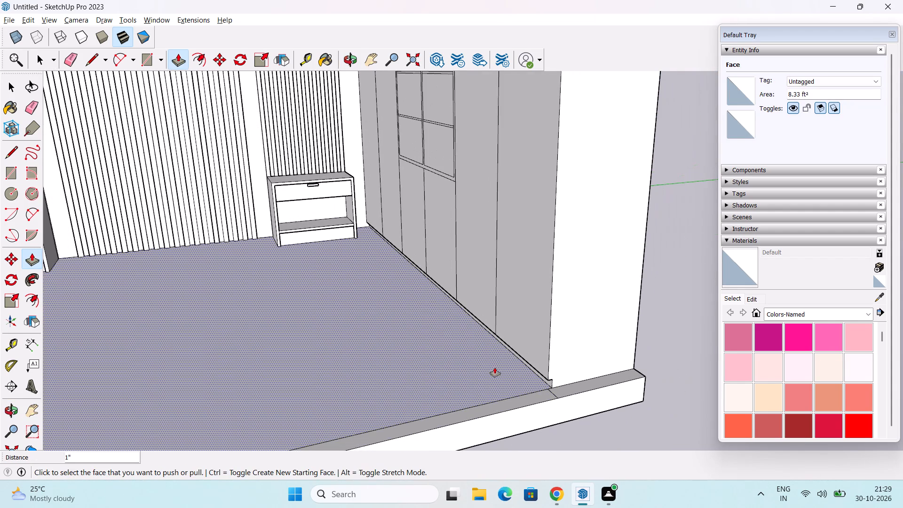
key("space")
Copy the bottom frame edge of the third panel down to the skirting and divide the distance into four equal spaces.
middle_click_drag(343, 297, 334, 365, "shift")
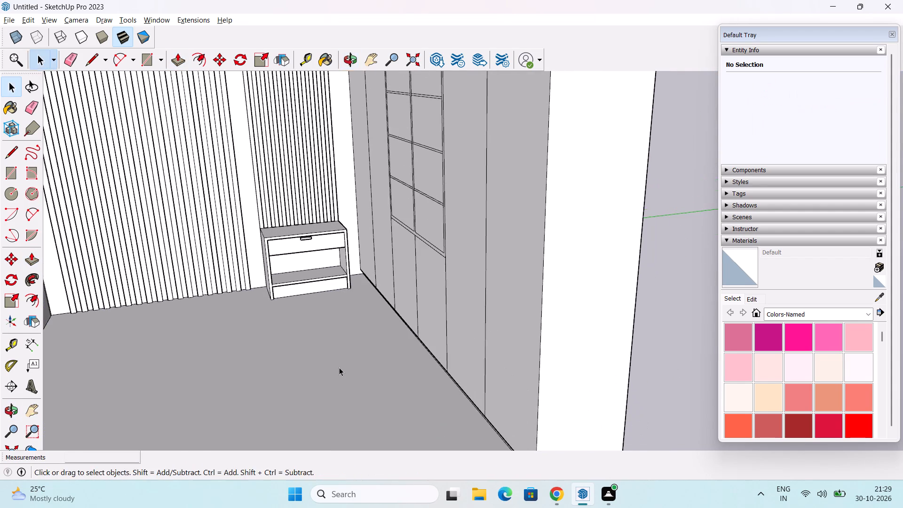
middle_click_drag(341, 364, 413, 369)
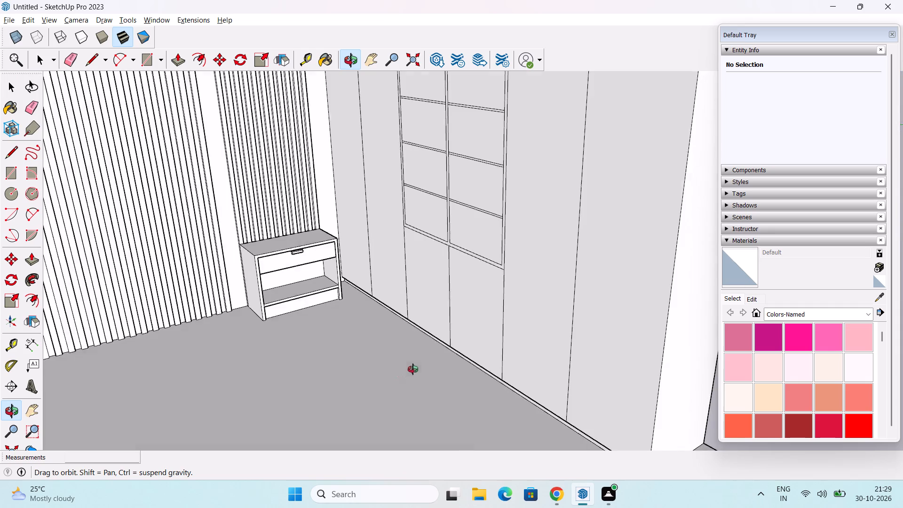
middle_click_drag(413, 369, 422, 366)
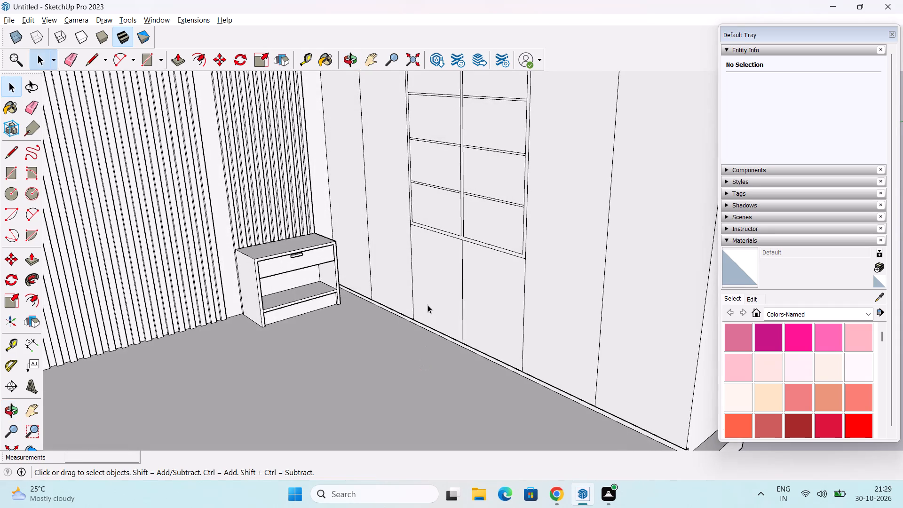
middle_click_drag(422, 275, 415, 346)
middle_click_drag(417, 337, 416, 314)
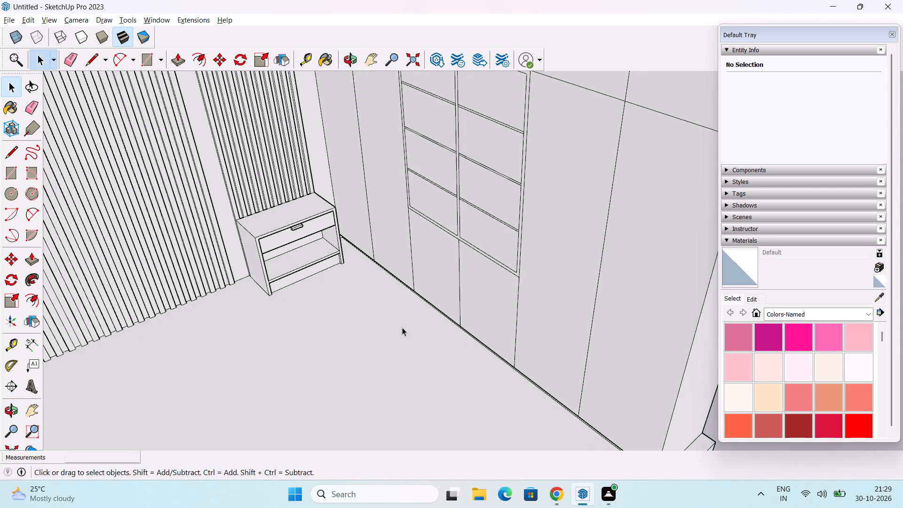
middle_click_drag(402, 325, 381, 321)
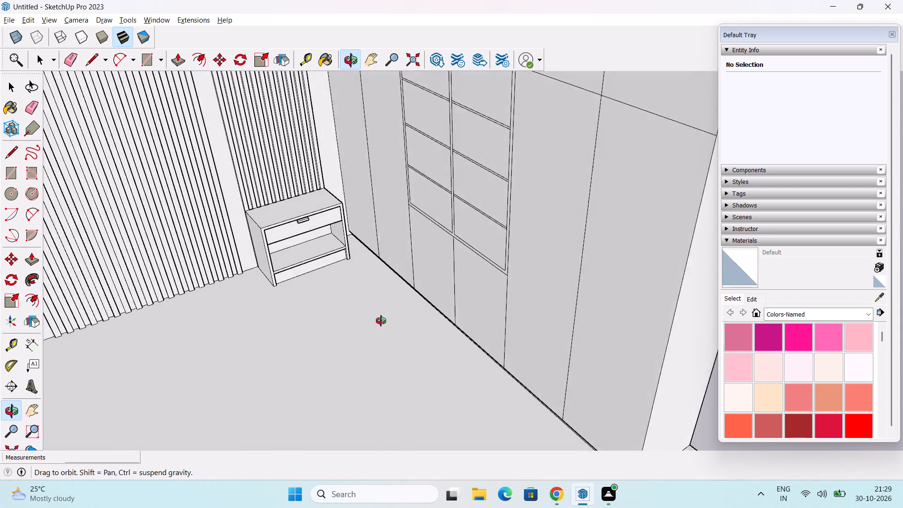
middle_click_drag(381, 321, 376, 314)
scroll(365, 252, "up", 4)
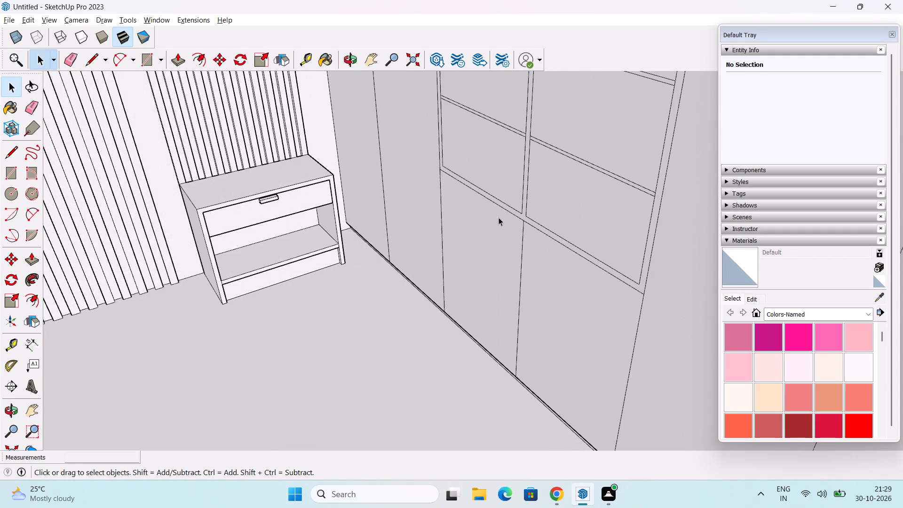
left_click(495, 204)
key("m")
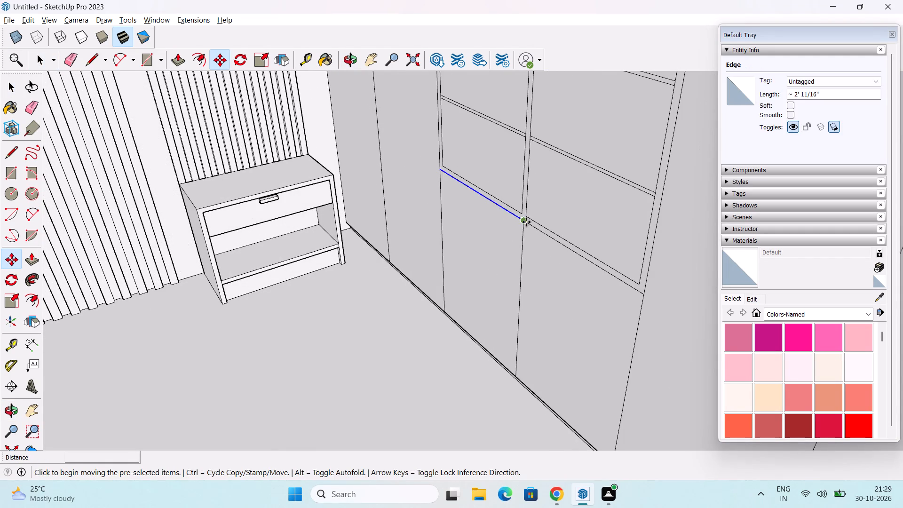
scroll(526, 222, "up", 2)
left_click(524, 223)
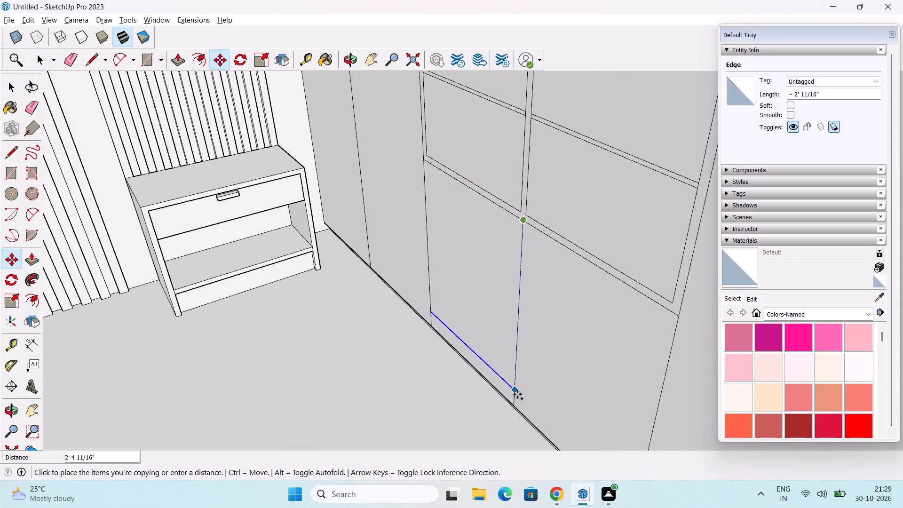
left_click(513, 402)
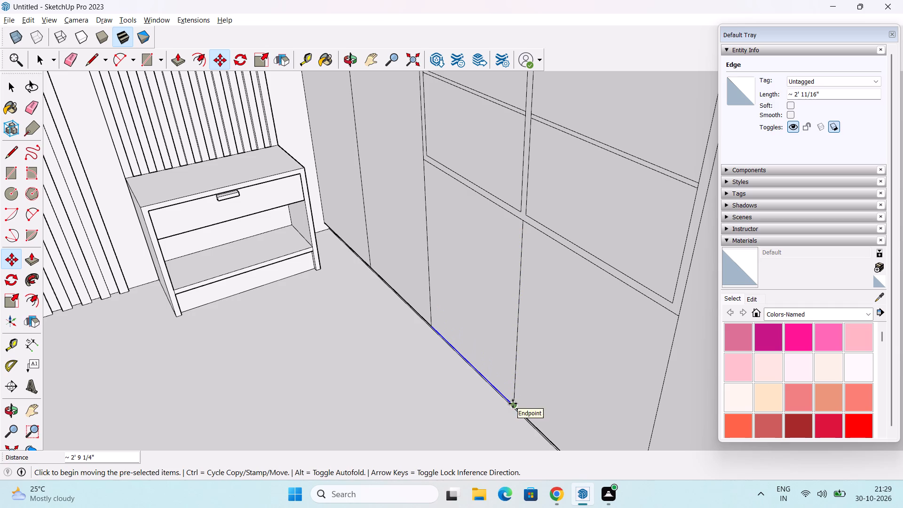
type("/3")
key("Return")
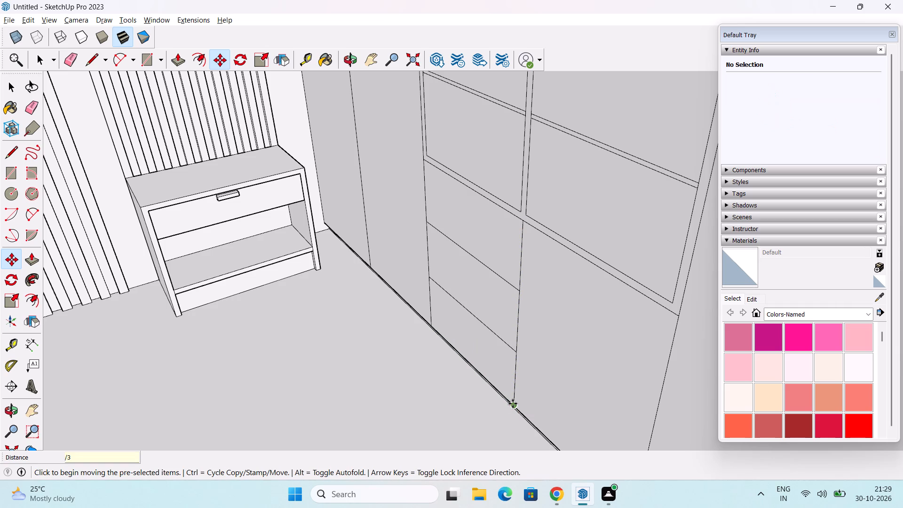
type("/4")
key("Return")
key("space")
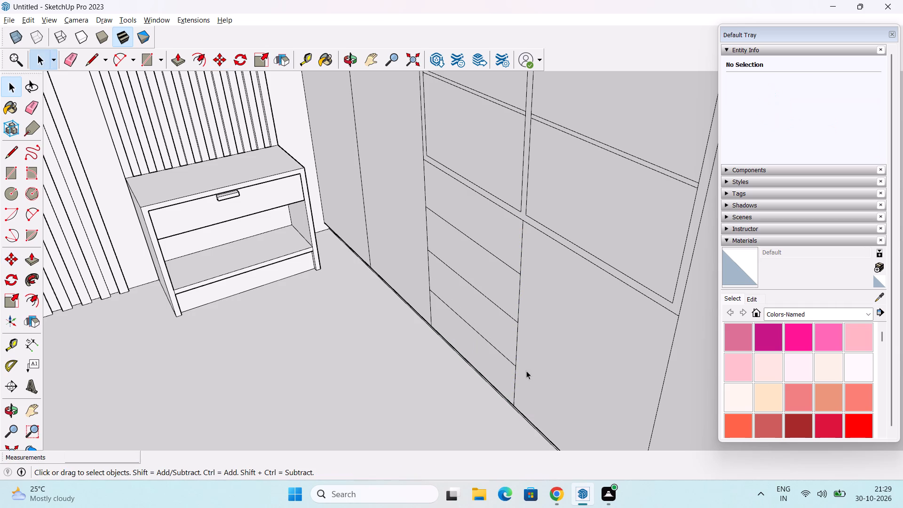
Draw three horizontal lines about 2' 11/16" long across the fourth panel's lower section, continuing the third panel's drawer divisions.
middle_click_drag(531, 368, 464, 319)
scroll(466, 308, "down", 2)
middle_click_drag(476, 302, 495, 294)
middle_click_drag(486, 231, 512, 247)
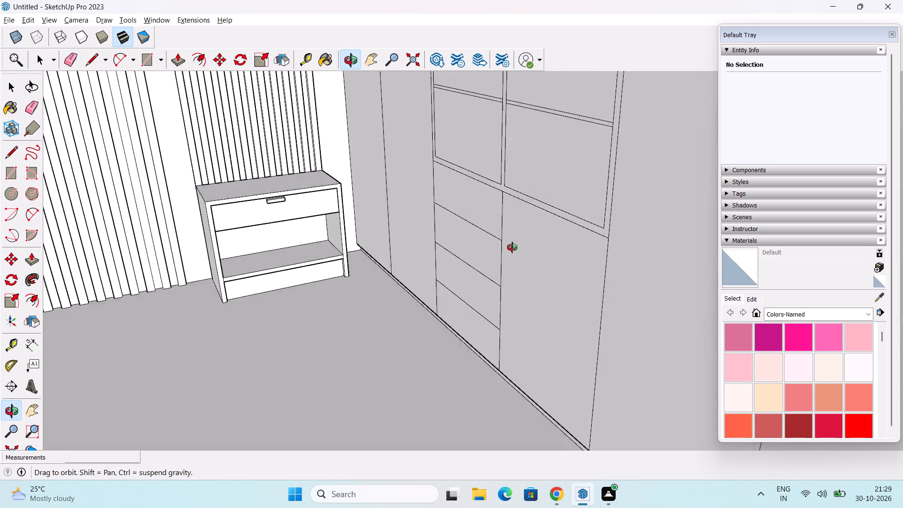
middle_click_drag(512, 247, 506, 253)
key("l")
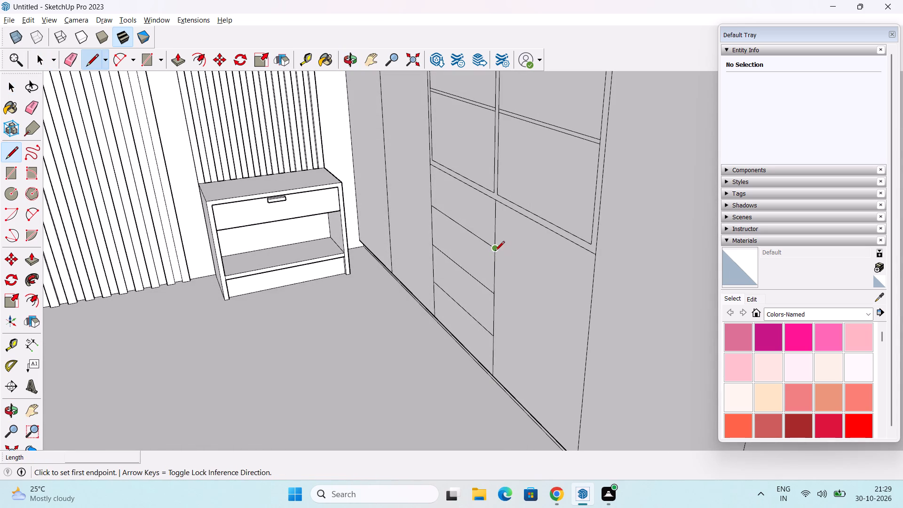
left_click(495, 248)
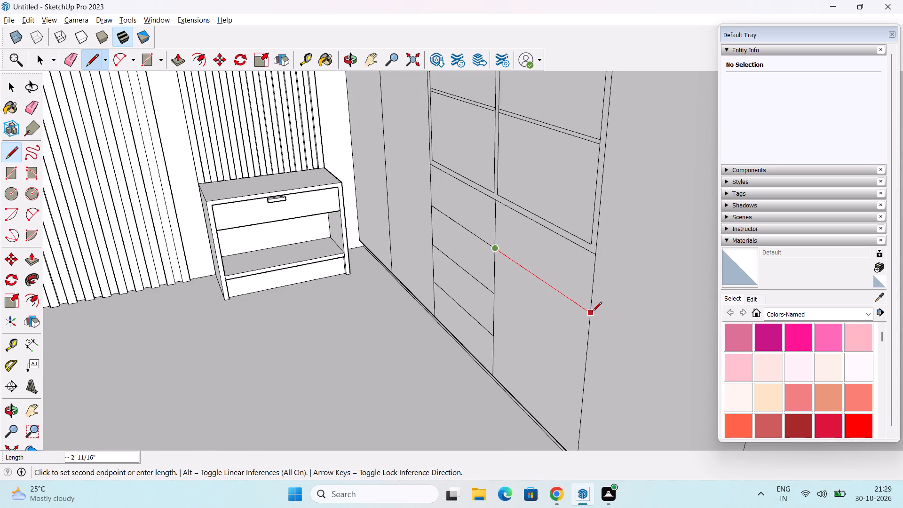
left_click(592, 312)
left_click(493, 296)
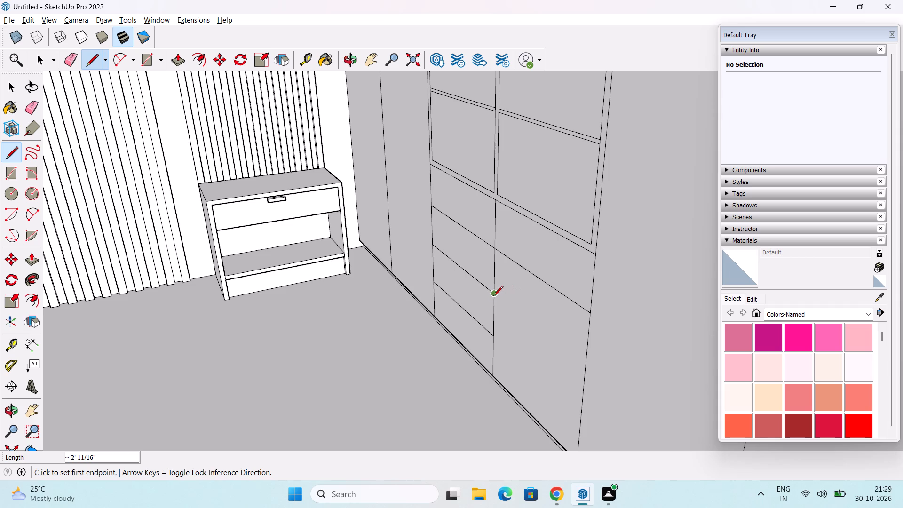
left_click(585, 365)
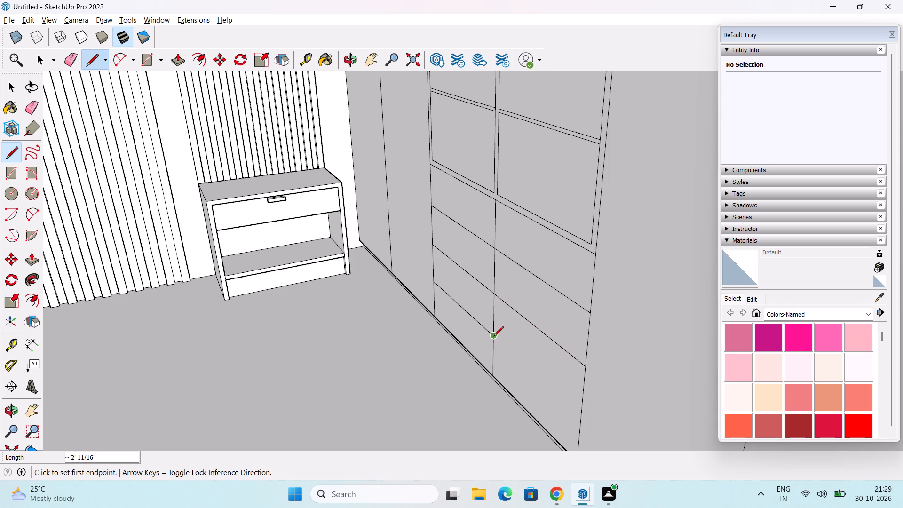
left_click(494, 337)
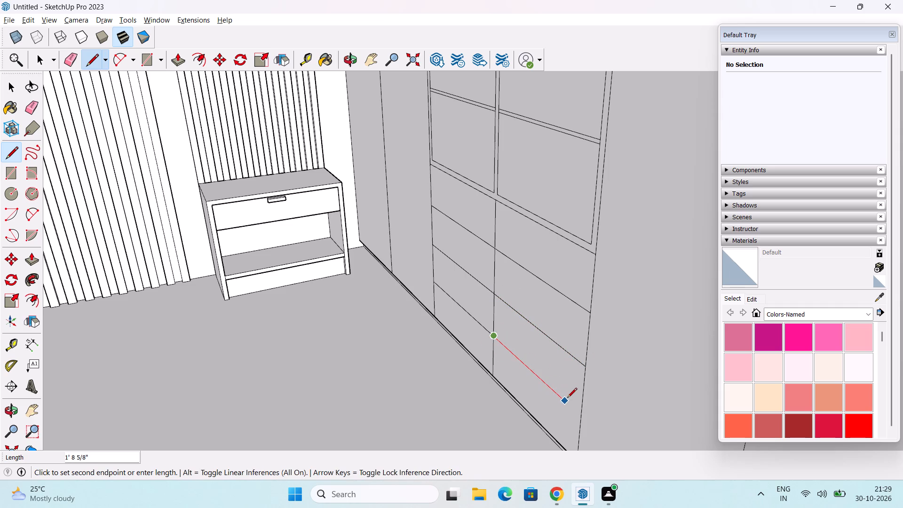
left_click(580, 415)
key("space")
Push the top shelf compartment in the third panel of the side wall 1' inward with Push/Pull.
scroll(585, 344, "down", 5)
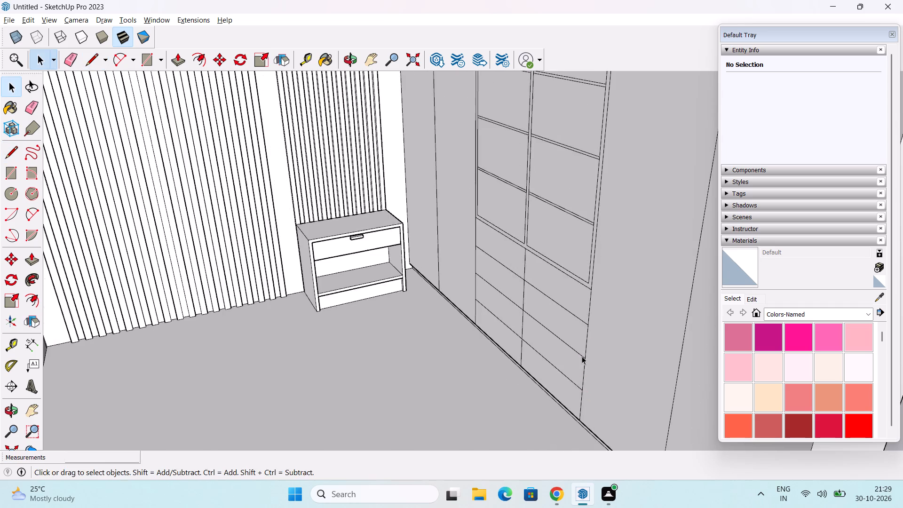
middle_click_drag(535, 368, 591, 394)
scroll(586, 353, "down", 3)
middle_click_drag(581, 329, 435, 442)
middle_click_drag(433, 393, 449, 359)
middle_click_drag(484, 302, 503, 283, "shift")
middle_click_drag(495, 296, 456, 325)
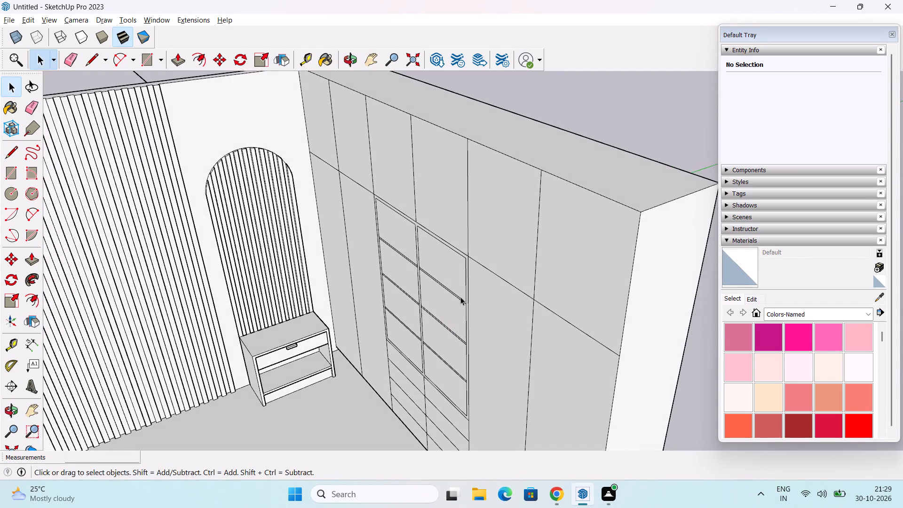
key("p")
scroll(428, 271, "up", 2)
left_click(401, 239)
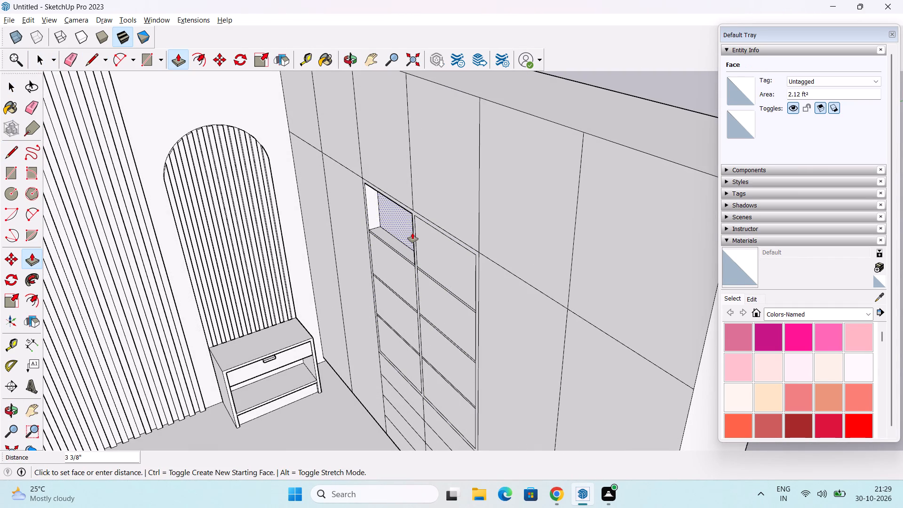
type("1'")
key("Return")
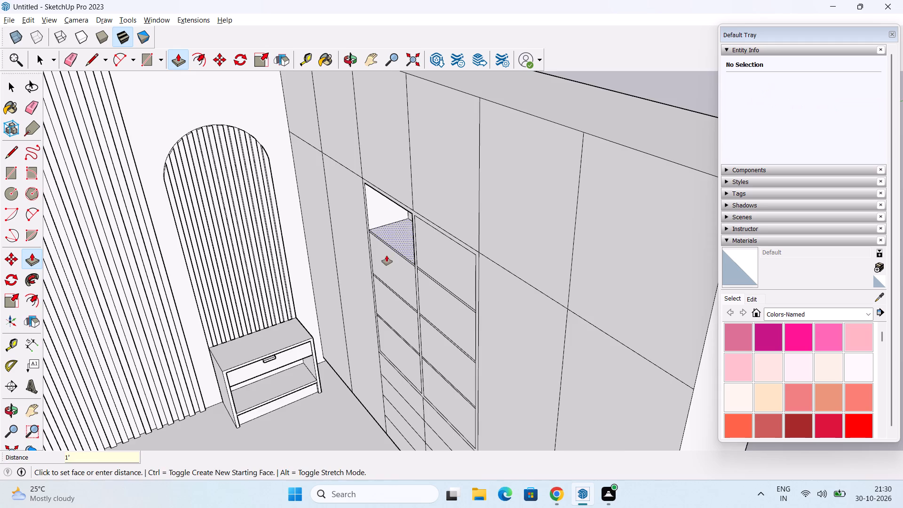
Recess the remaining seven shelf compartments of the third and fourth panels by the same 1' depth with Push/Pull.
scroll(384, 258, "down", 2)
middle_click_drag(382, 250, 442, 231)
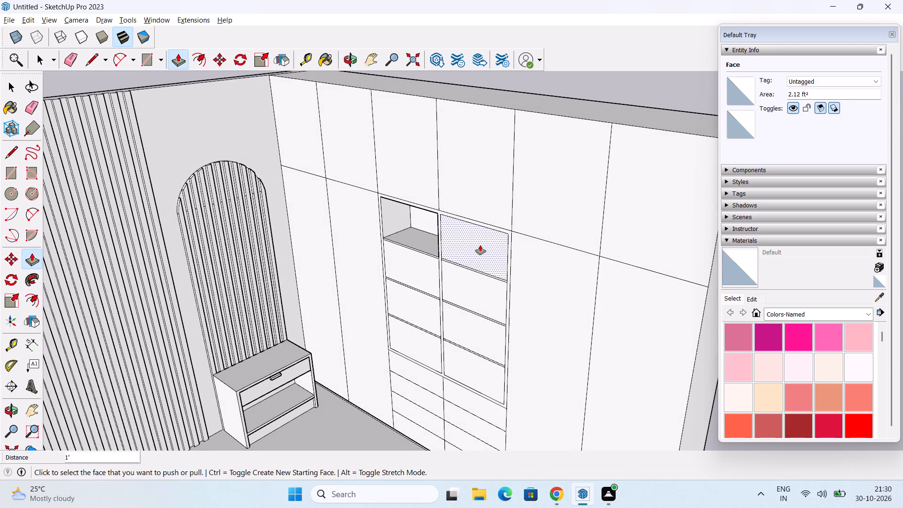
double_click(480, 244)
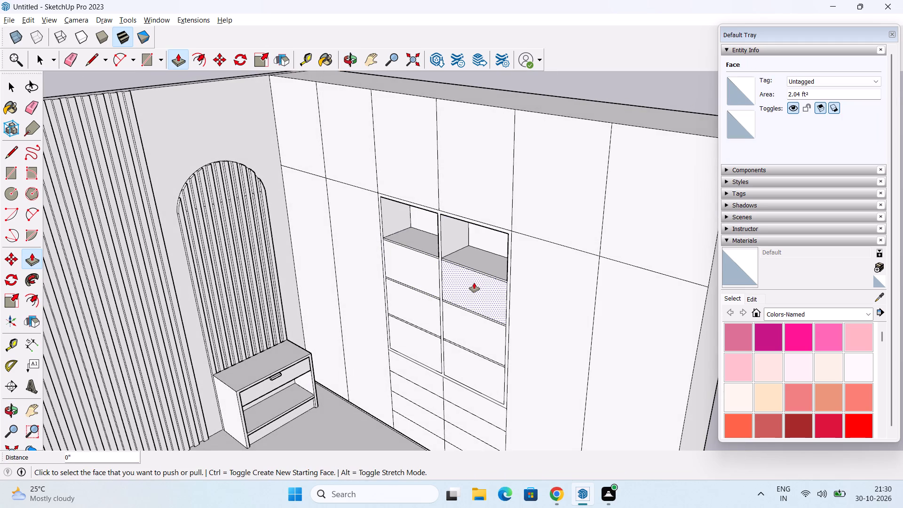
double_click(474, 283)
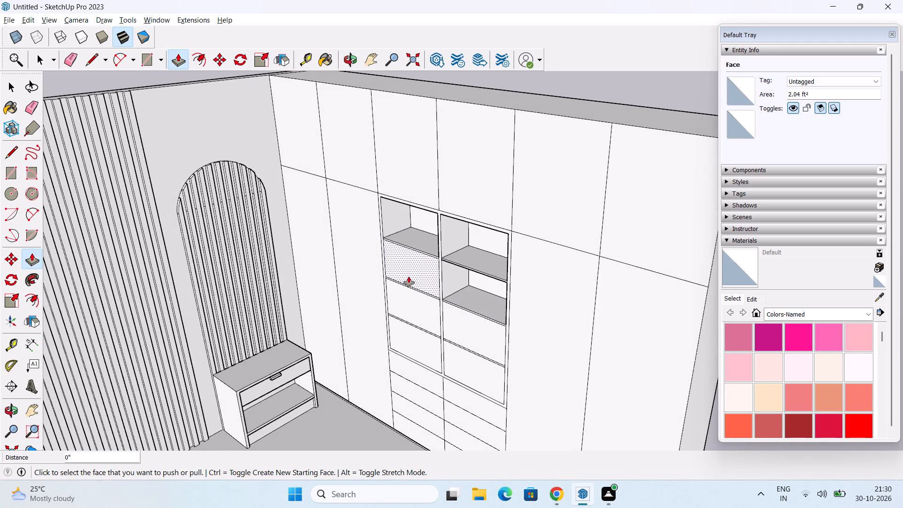
double_click(410, 267)
left_click(406, 291)
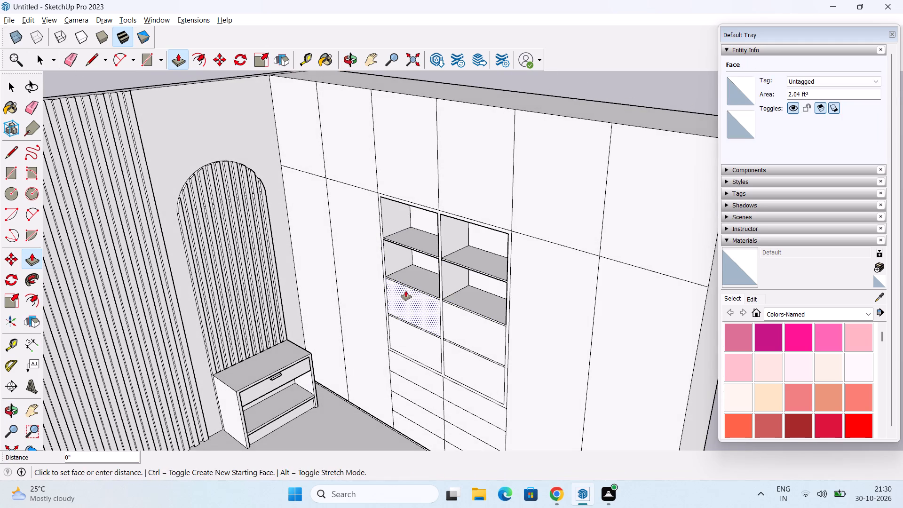
left_click(406, 291)
double_click(457, 314)
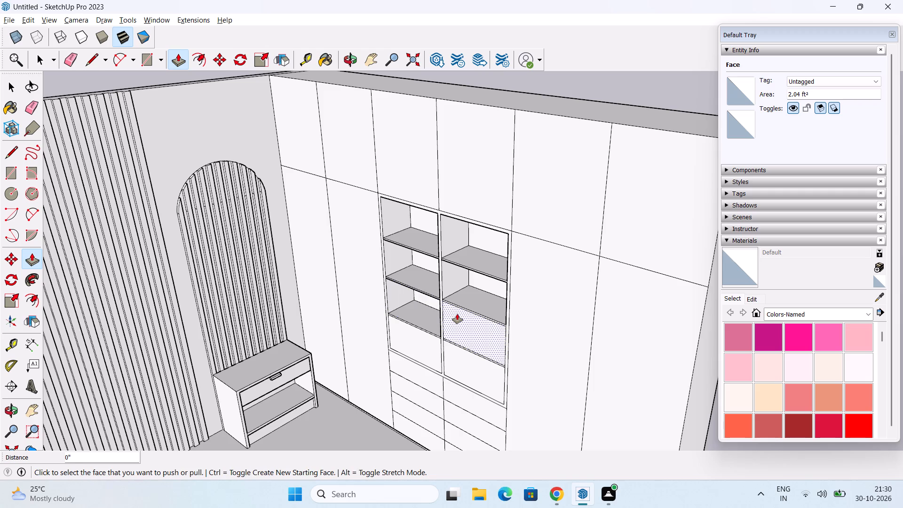
double_click(419, 340)
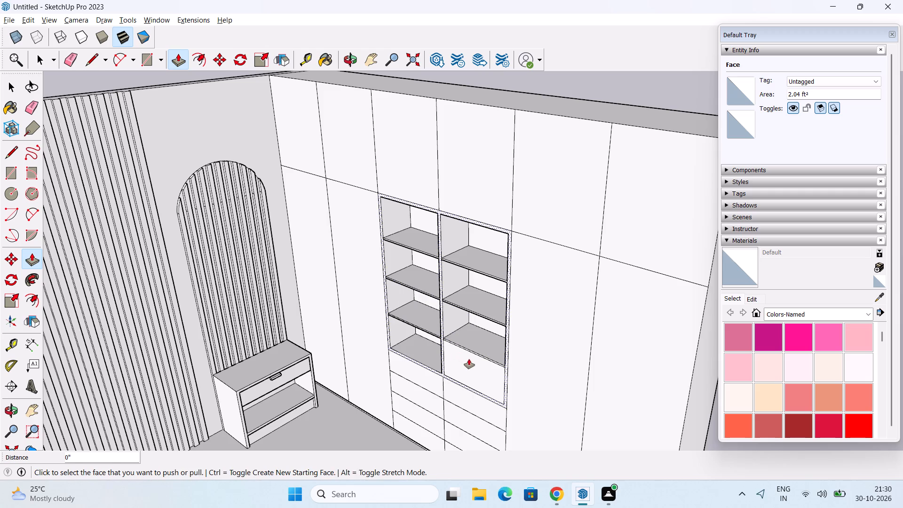
double_click(471, 359)
middle_click_drag(475, 359, 447, 268)
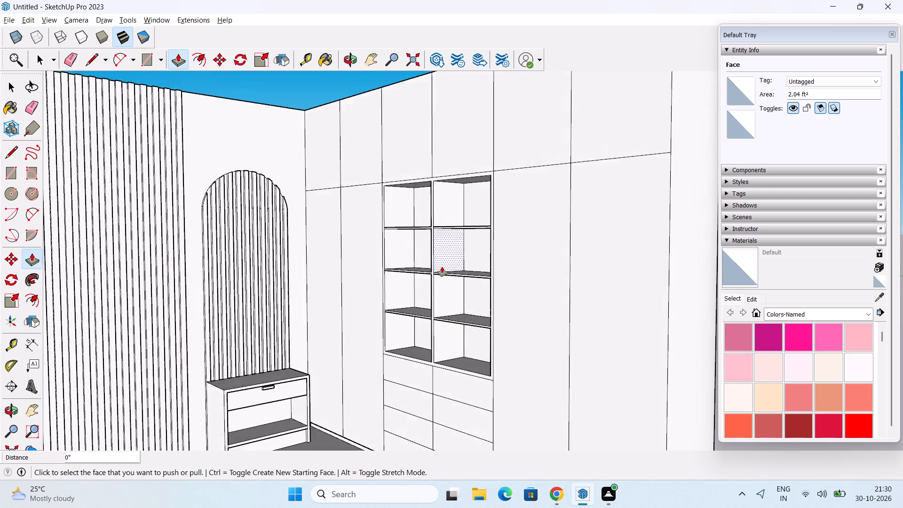
scroll(442, 266, "down", 5)
key("space")
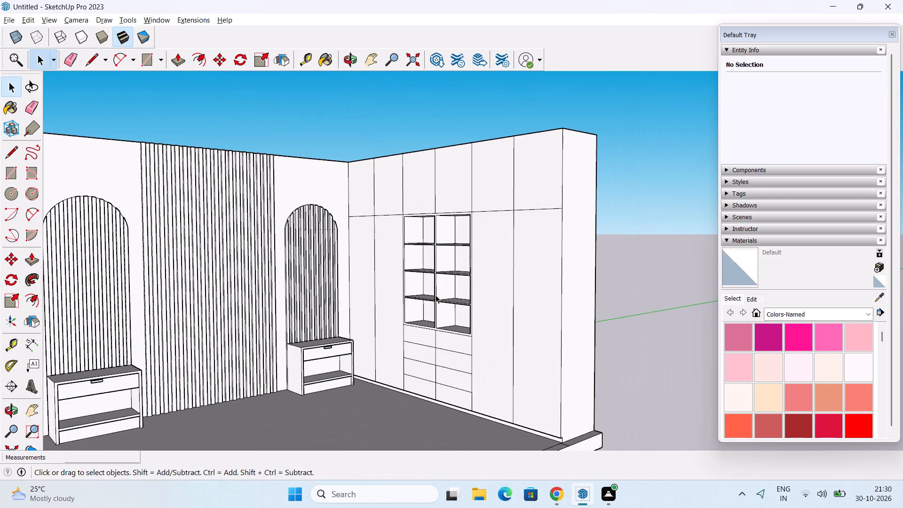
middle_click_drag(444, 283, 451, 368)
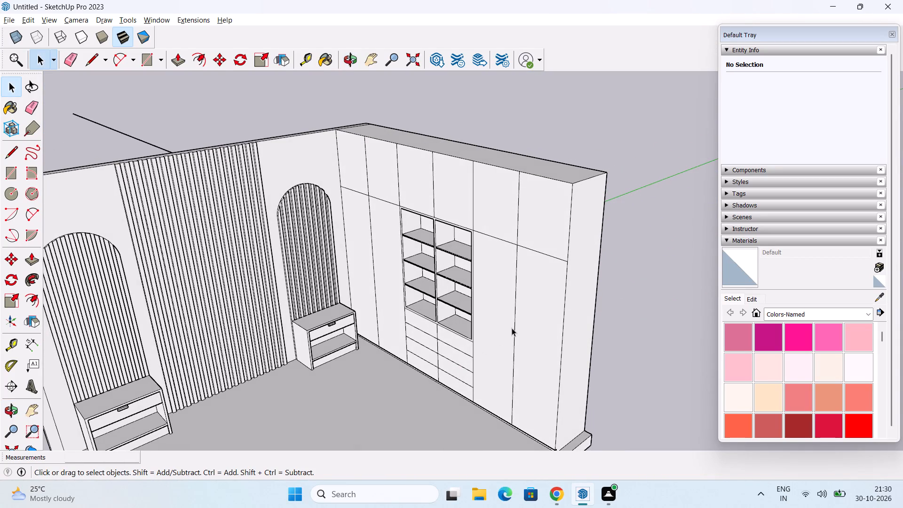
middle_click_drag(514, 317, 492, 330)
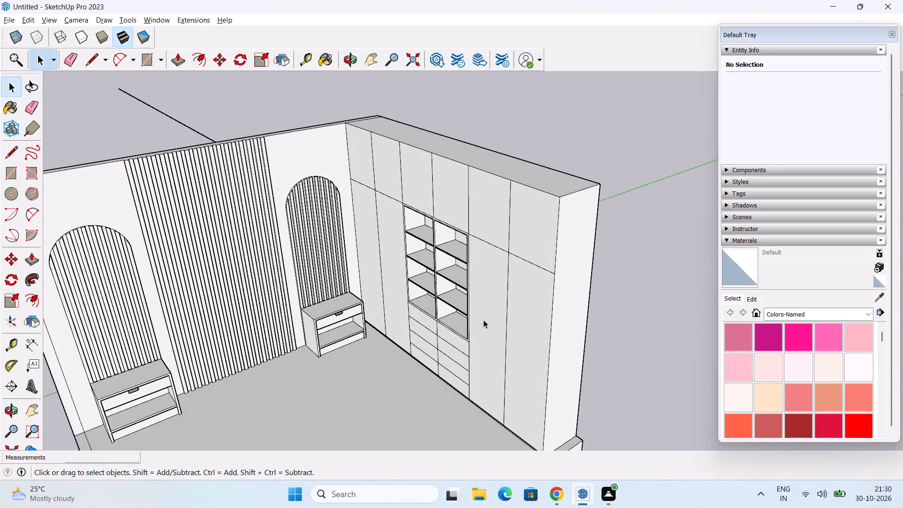
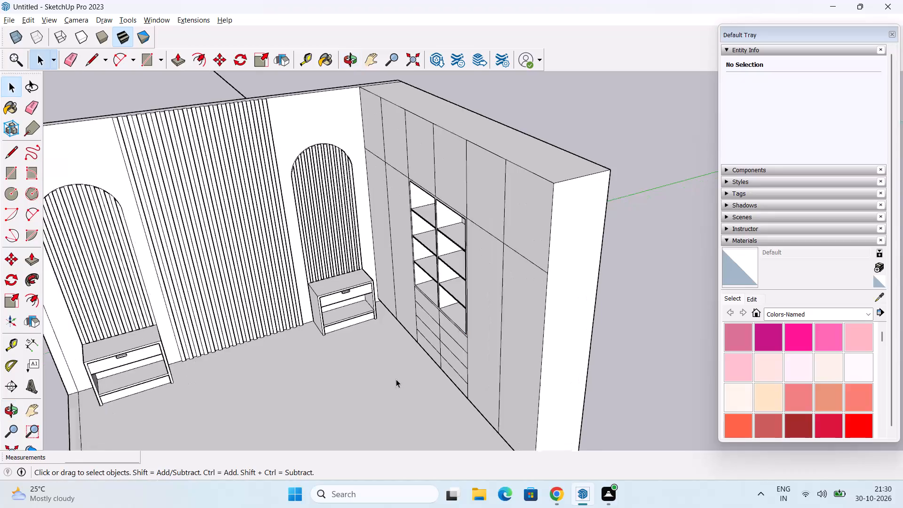
Examine the recessed shelf compartments and drawer divisions of the side wall from several angles.
middle_click_drag(396, 377, 439, 324)
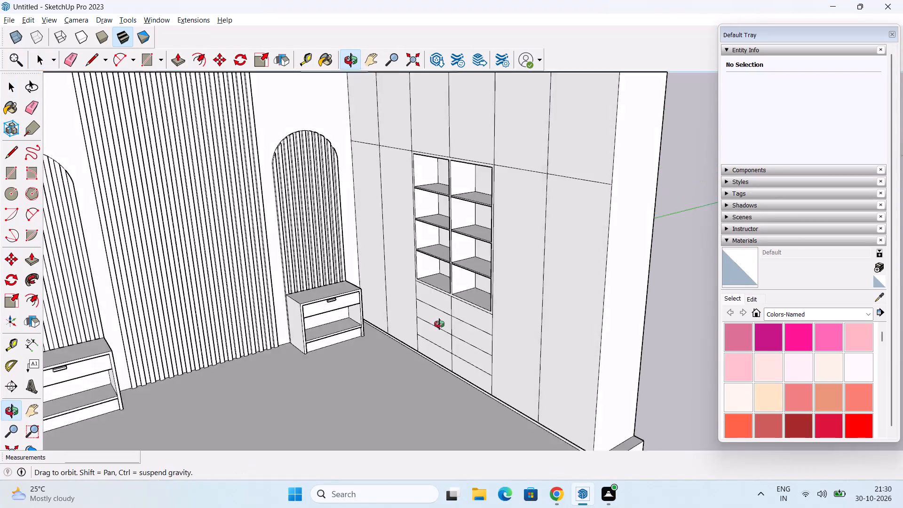
middle_click_drag(439, 324, 441, 356)
middle_click_drag(466, 357, 448, 326)
scroll(442, 323, "down", 3)
middle_click_drag(449, 342, 482, 352)
middle_click_drag(484, 358, 503, 336, "shift")
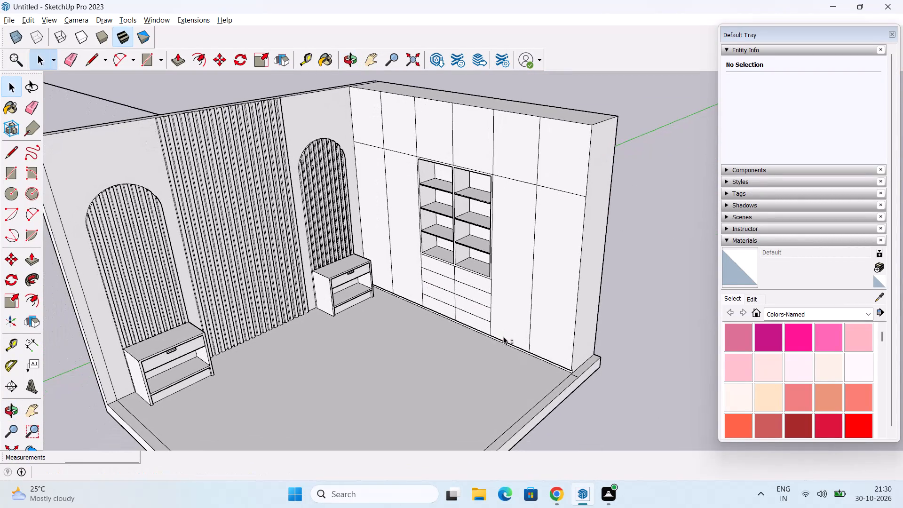
middle_click_drag(503, 336, 540, 365)
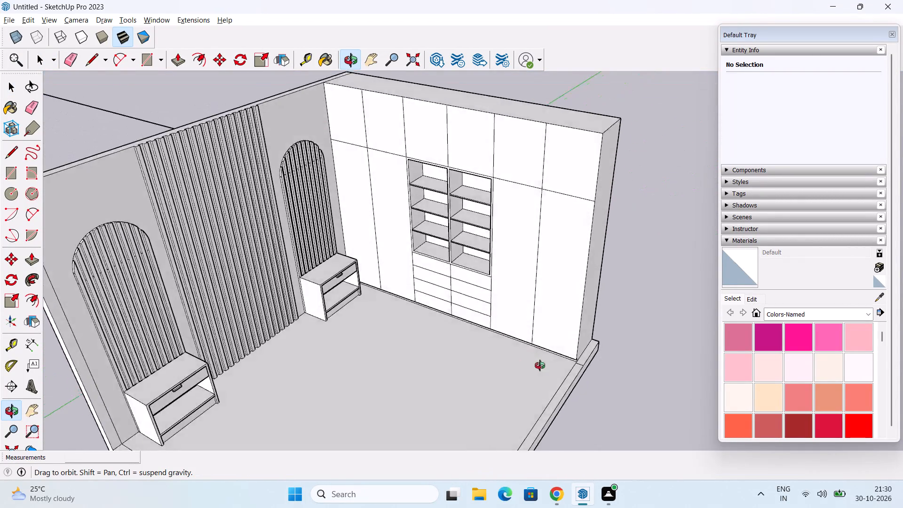
middle_click_drag(540, 365, 499, 349)
scroll(447, 240, "up", 3)
middle_click_drag(400, 333, 446, 216)
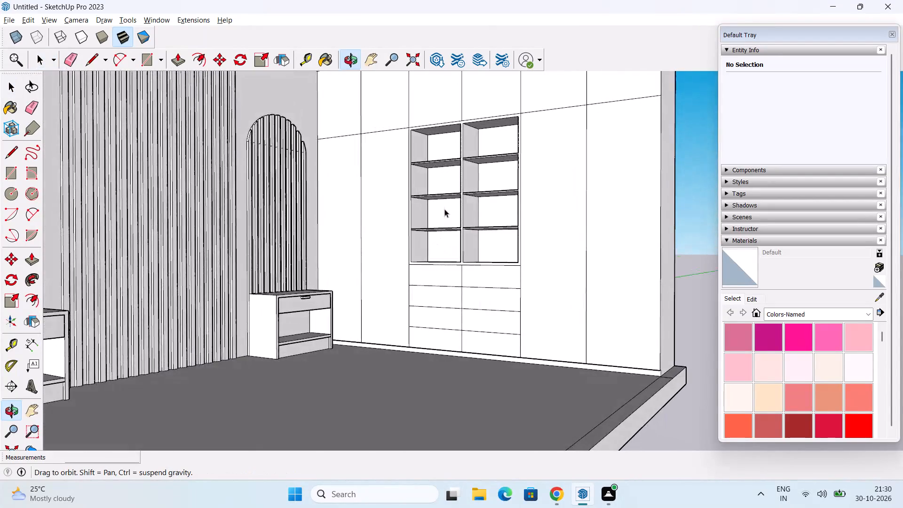
scroll(434, 166, "up", 7)
middle_click_drag(418, 169, 406, 221)
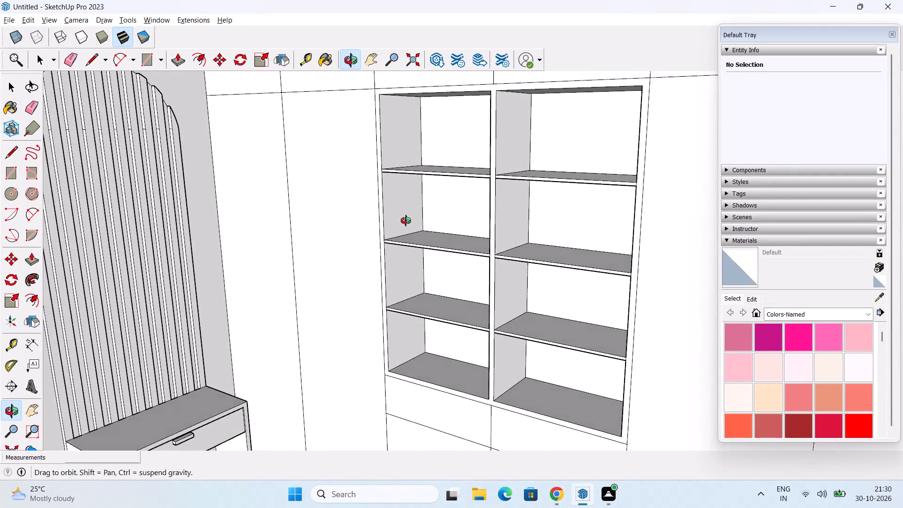
middle_click_drag(406, 221, 400, 146)
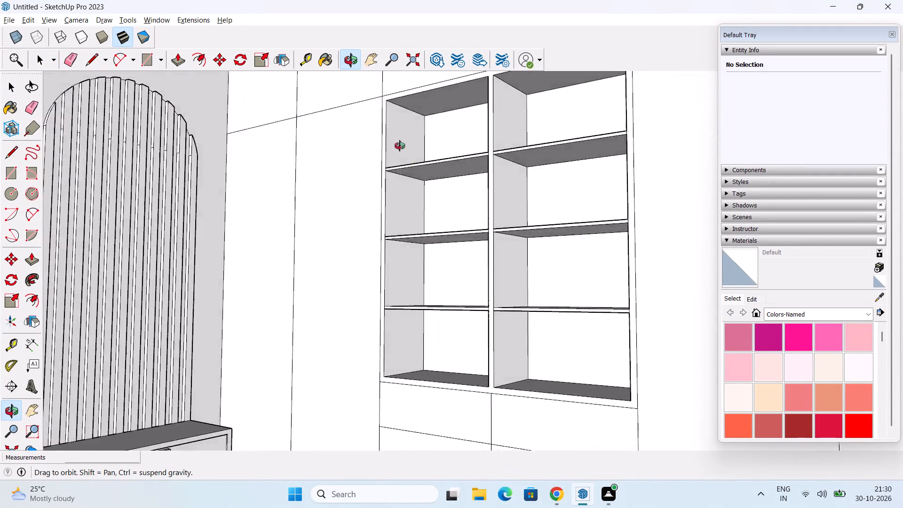
middle_click_drag(400, 146, 387, 147)
Copy the left front vertical edge of the third panel's top shelf compartment 1/2" inward along its side face.
scroll(393, 143, "up", 5)
middle_click_drag(390, 131, 397, 138)
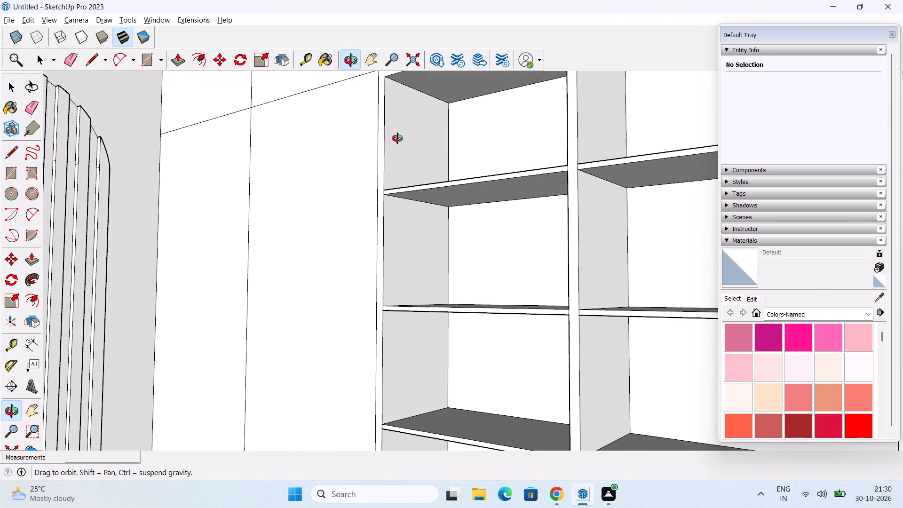
middle_click_drag(397, 138, 396, 131)
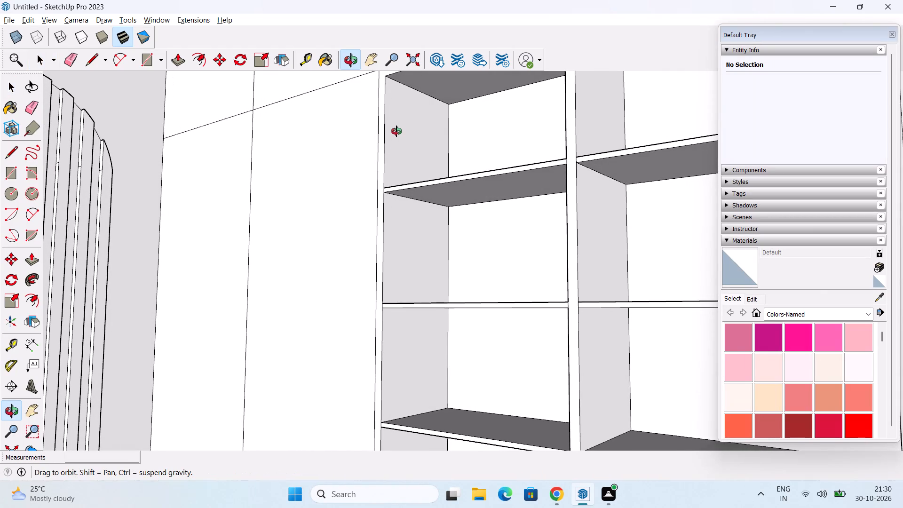
middle_click_drag(396, 131, 385, 240)
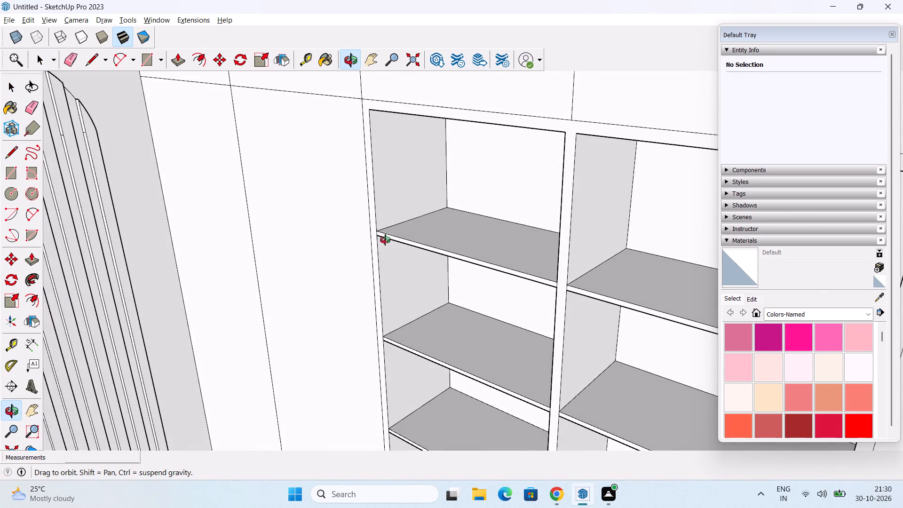
middle_click_drag(385, 240, 398, 179)
scroll(374, 159, "up", 2)
left_click(383, 186)
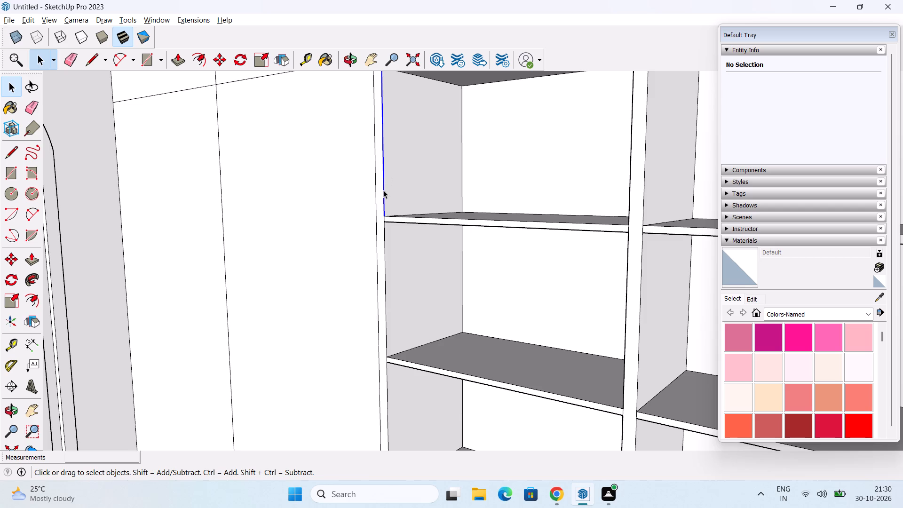
key("m")
scroll(397, 219, "up", 4)
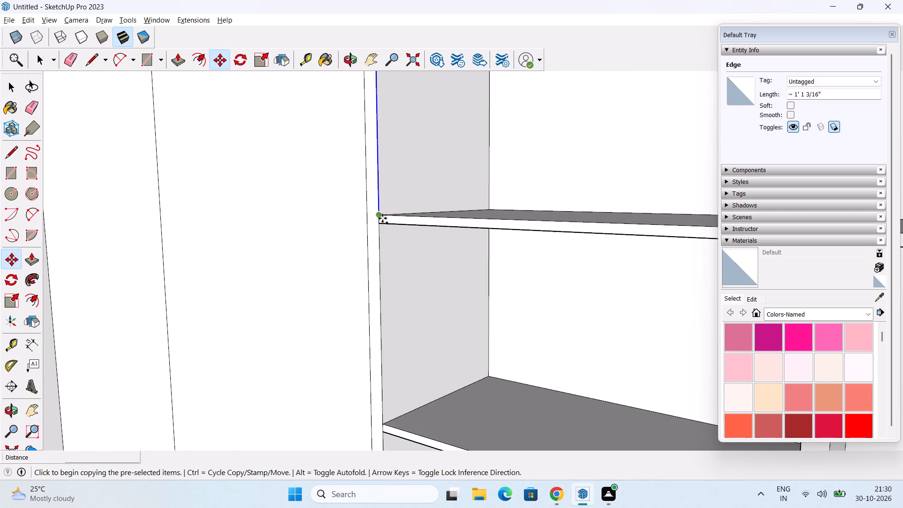
left_click(379, 217)
middle_click_drag(390, 213, 352, 282)
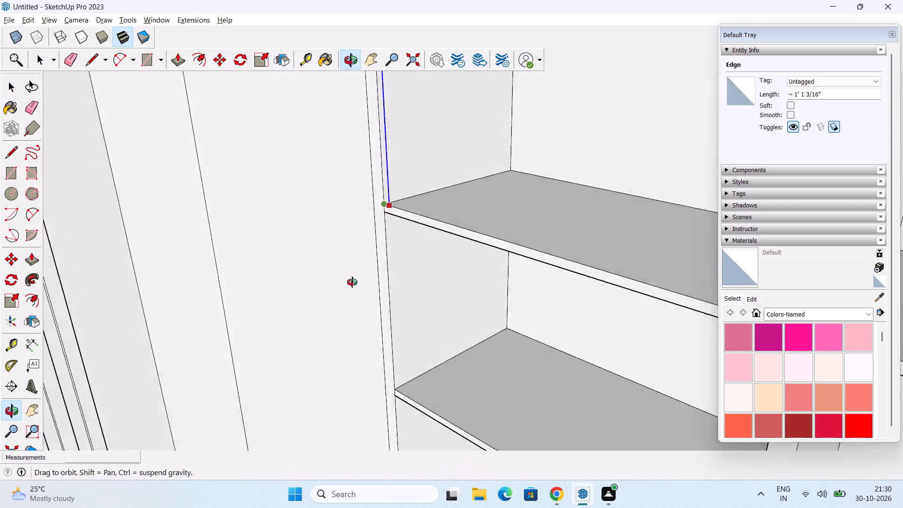
middle_click_drag(352, 282, 347, 280)
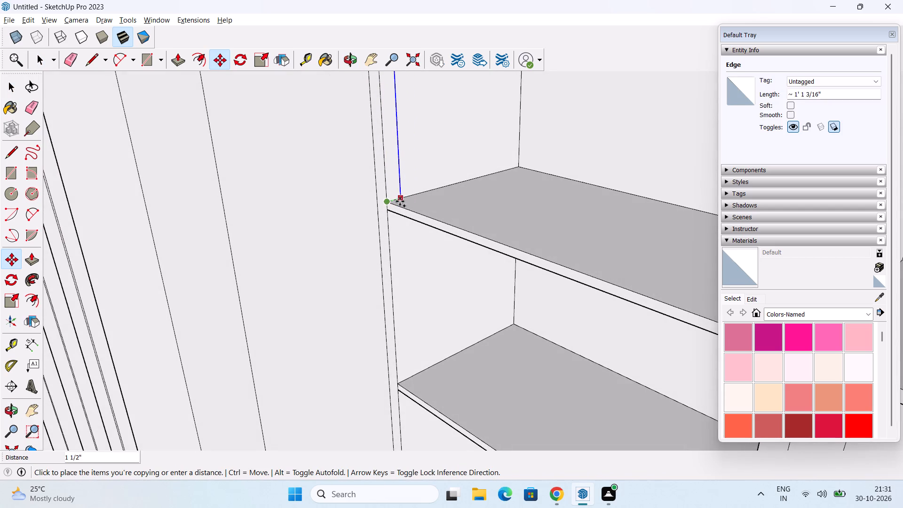
left_click(399, 201)
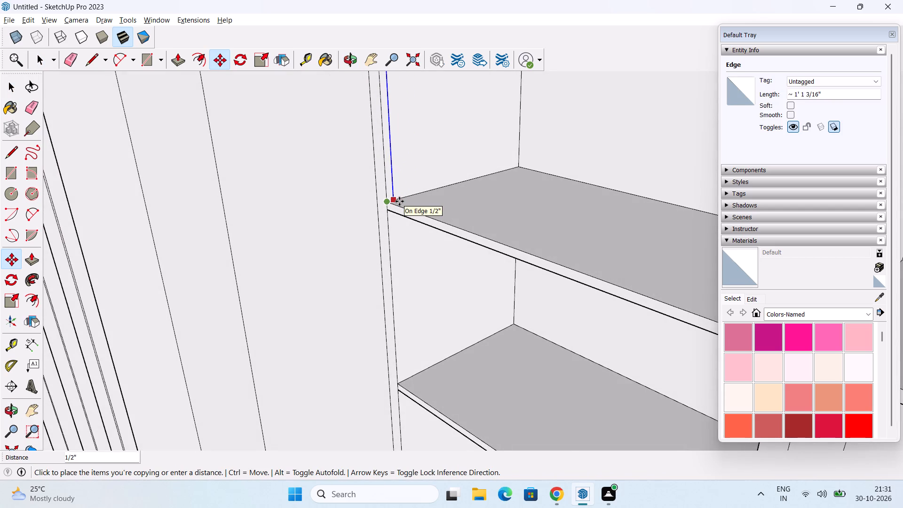
scroll(399, 201, "down", 3)
Copy the right front vertical edge of the third panel's top compartment 1/2" inward along the divider's side face.
middle_click_drag(403, 230, 631, 298)
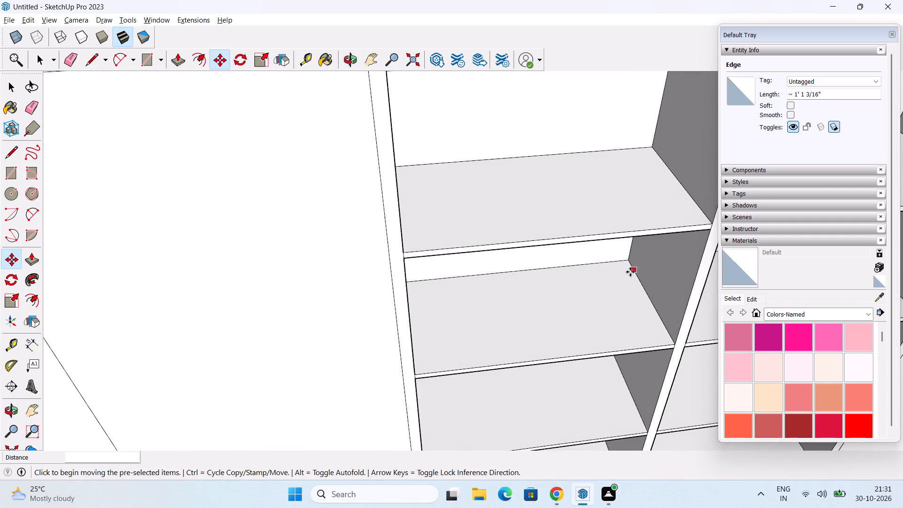
middle_click_drag(630, 270, 540, 311)
middle_click_drag(558, 288, 512, 267)
middle_click_drag(515, 263, 584, 252)
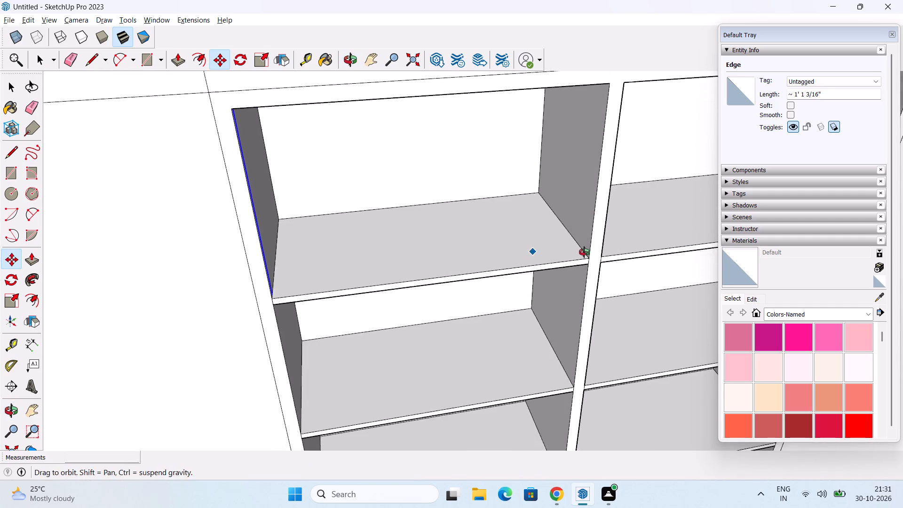
middle_click_drag(584, 252, 585, 252)
key("space")
left_click(590, 243)
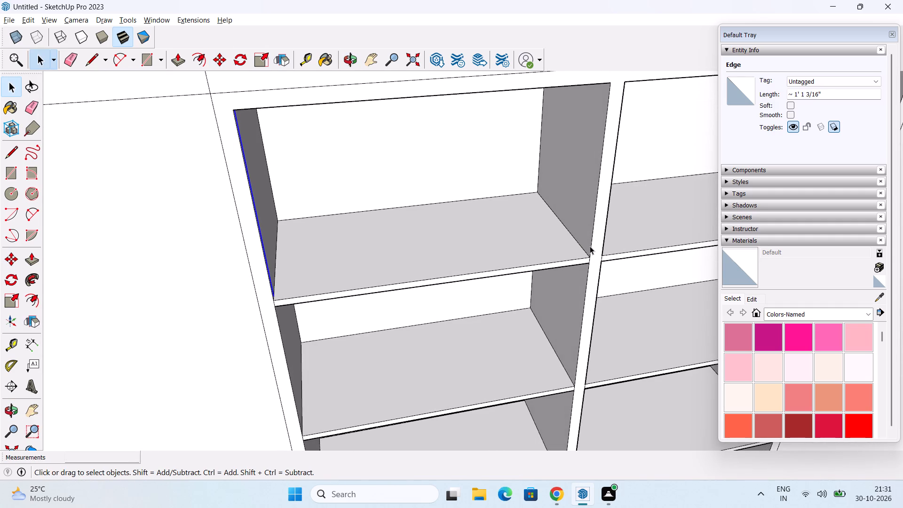
key("m")
scroll(603, 260, "up", 4)
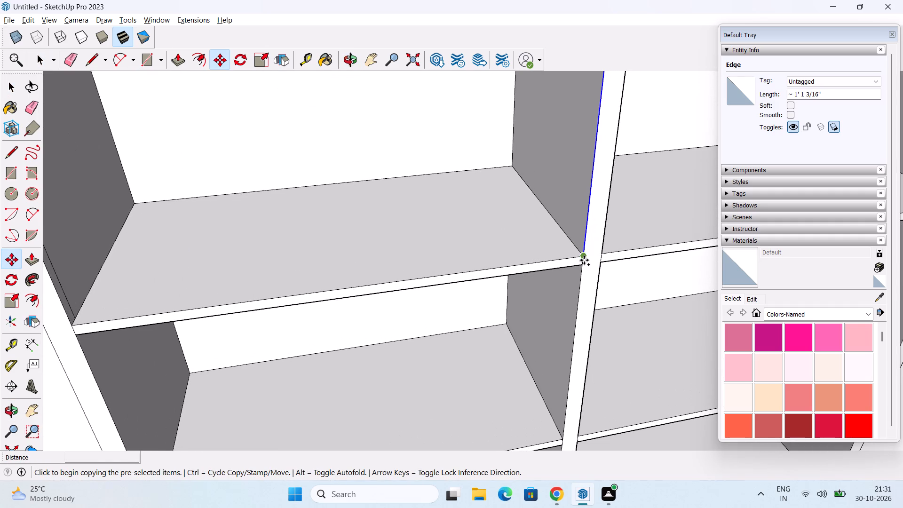
left_click(584, 257)
left_click(578, 245)
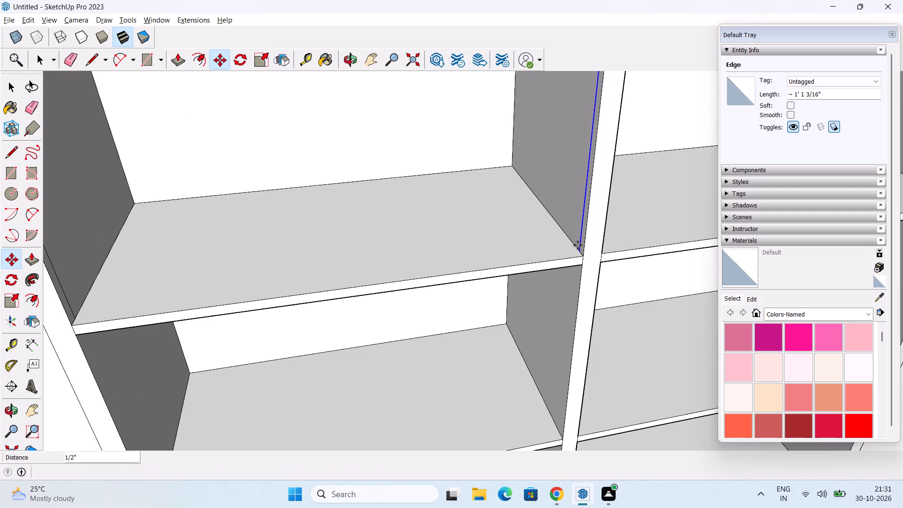
Copy the left front vertical edge of the third panel's second compartment 1/2" inward along its side face.
middle_click_drag(567, 294, 464, 286)
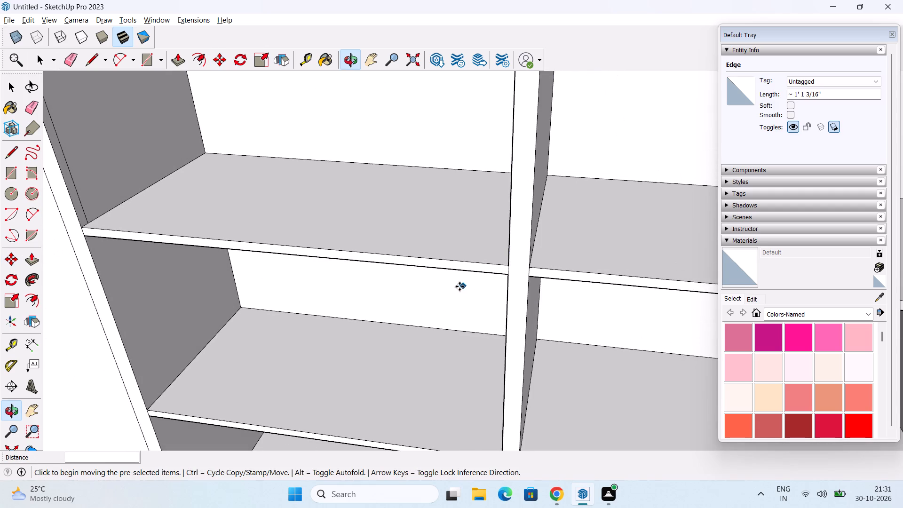
key("space")
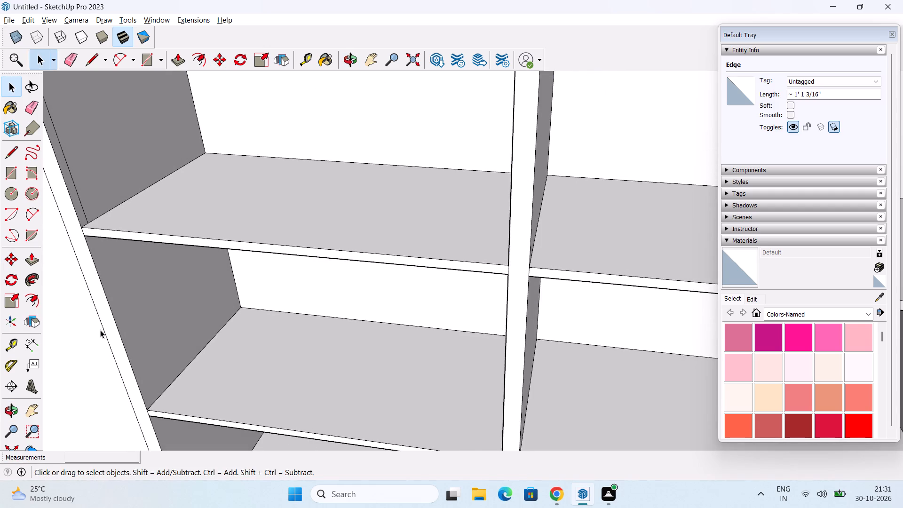
left_click(126, 350)
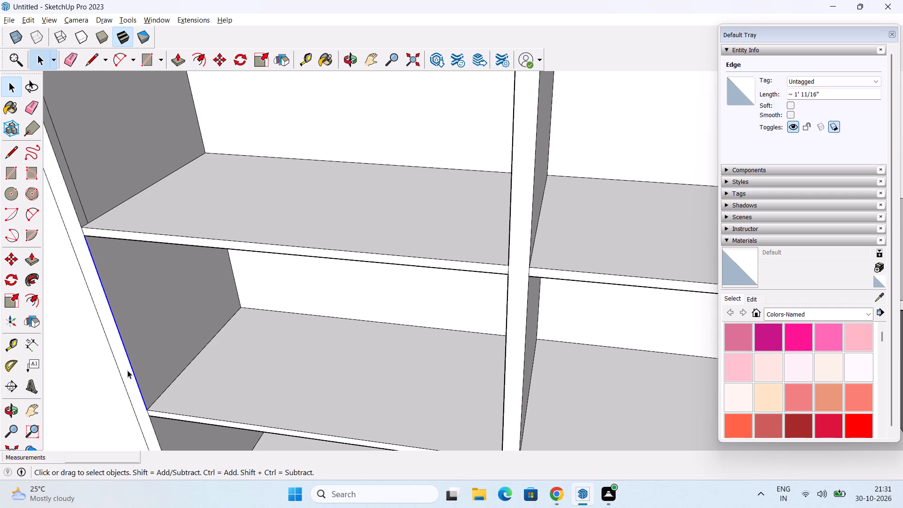
key("m")
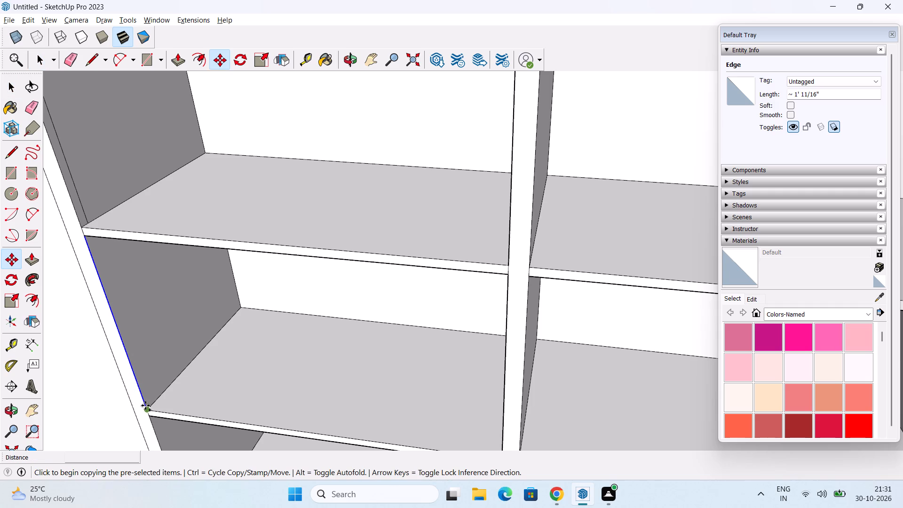
left_click(145, 409)
left_click(154, 402)
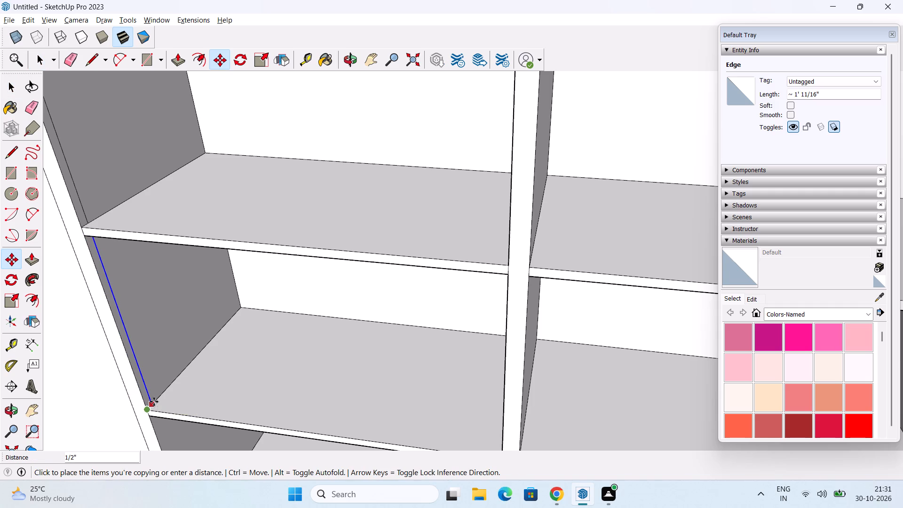
Copy the right front vertical edge of the third panel's second compartment slightly inward along the divider's side face.
middle_click_drag(206, 397, 248, 393)
key("space")
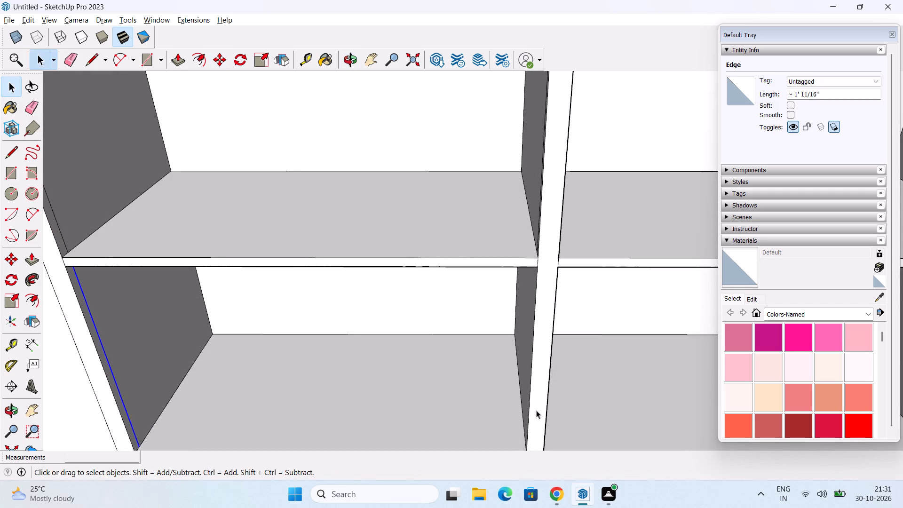
middle_click_drag(537, 409, 532, 236)
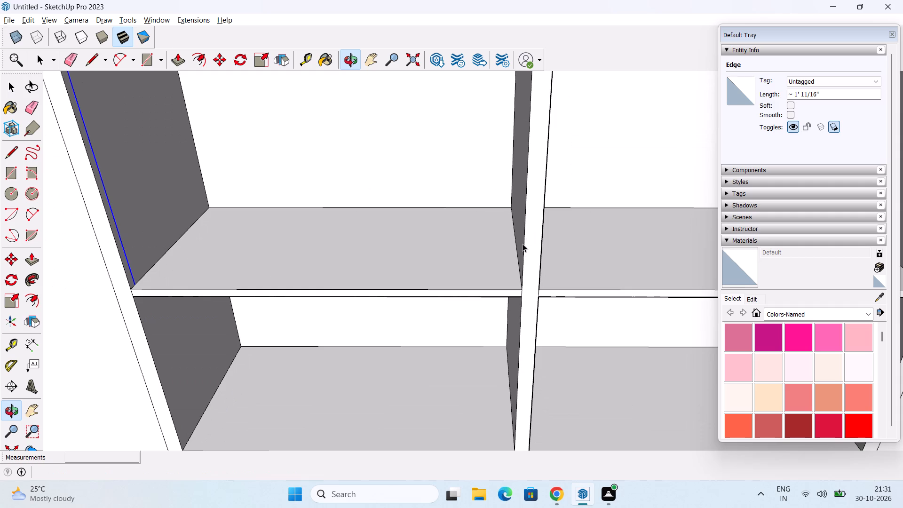
left_click(524, 253)
middle_click_drag(527, 271, 585, 298)
key("m")
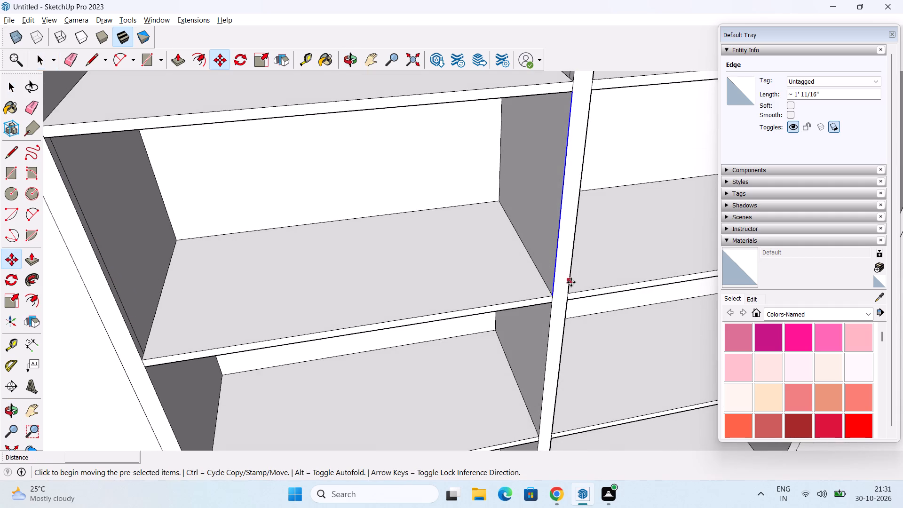
scroll(571, 282, "up", 3)
left_click(545, 302)
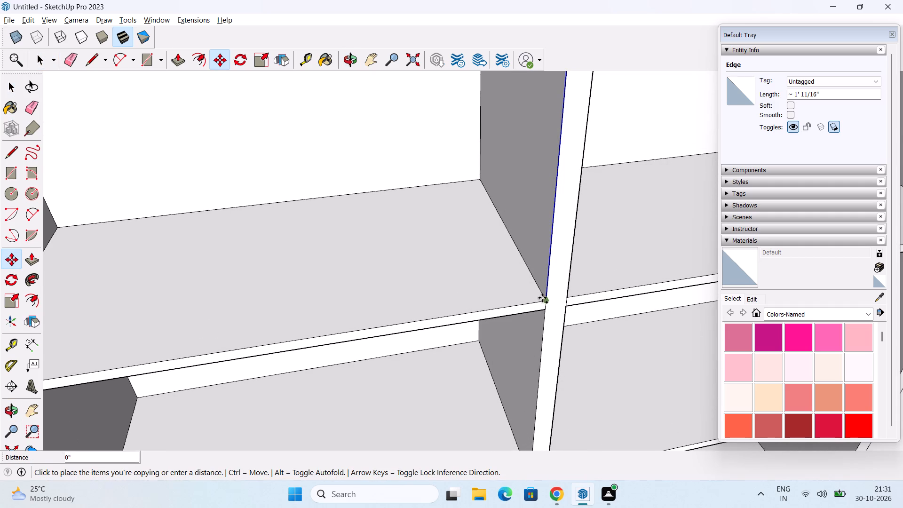
left_click(540, 291)
key("space")
Copy the left front vertical edge of the third panel's third compartment 1/2" inward along its side face.
scroll(539, 291, "down", 4)
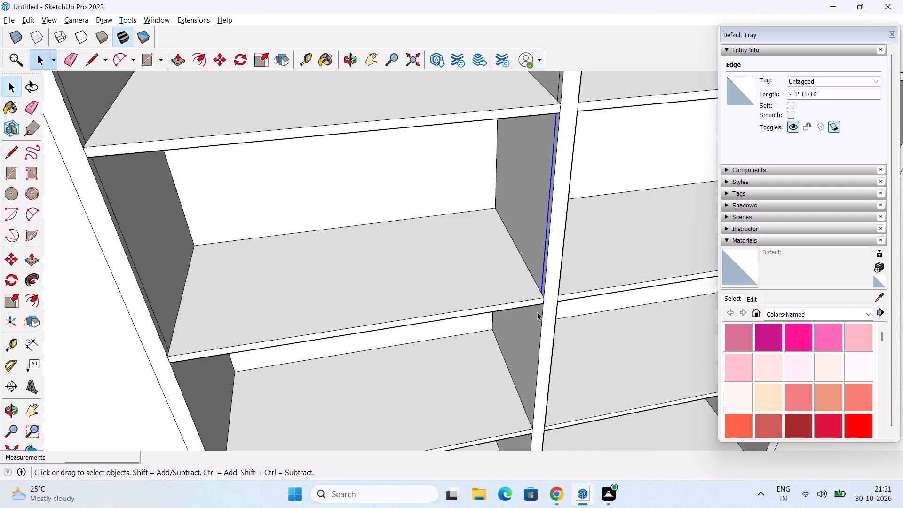
middle_click_drag(537, 312, 532, 229)
middle_click_drag(533, 250, 419, 258)
left_click(200, 270)
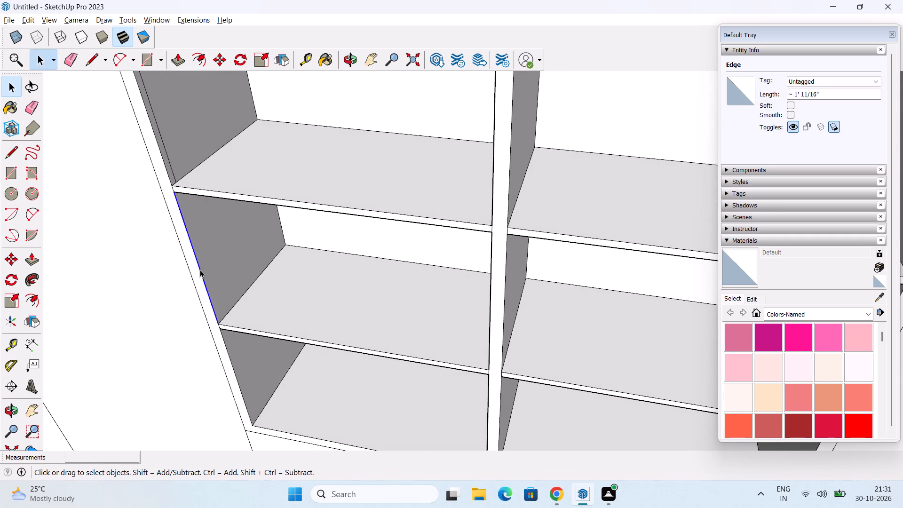
key("m")
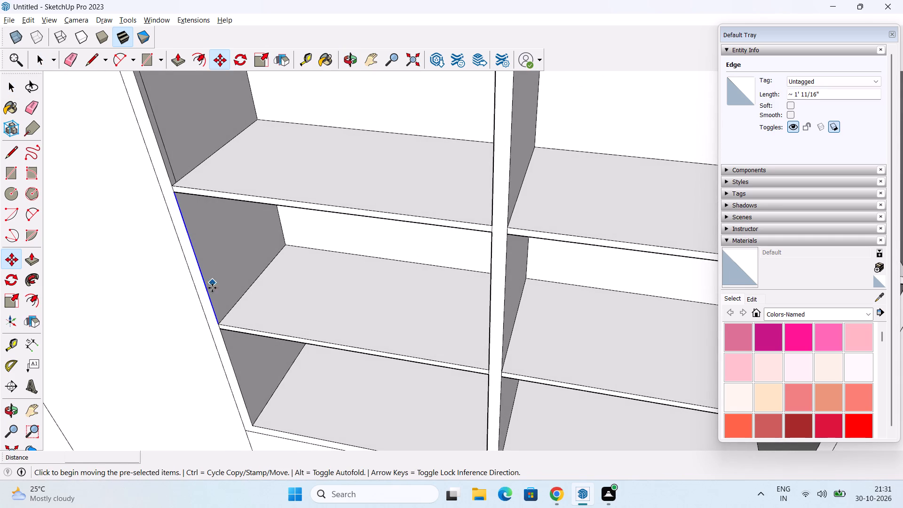
scroll(222, 323, "up", 3)
left_click(218, 324)
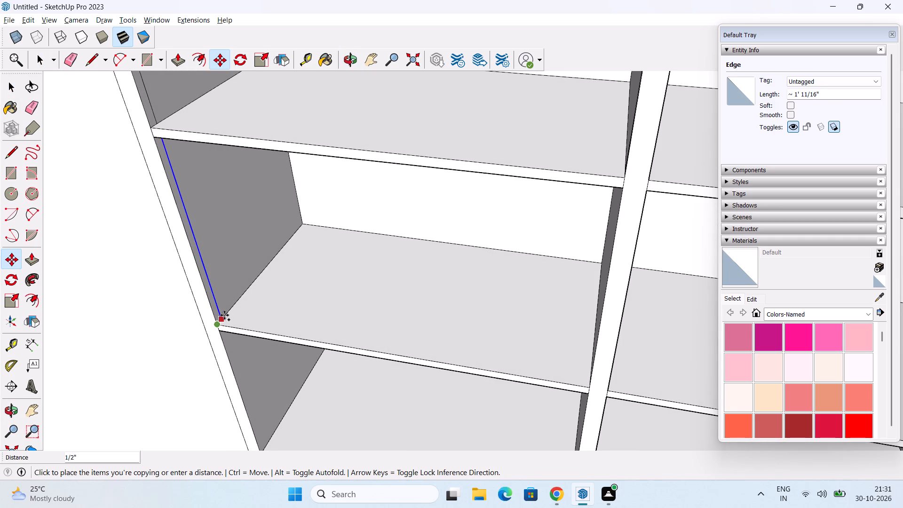
left_click(224, 315)
Copy the right front vertical edge of the third panel's third compartment 1/2" inward along the divider's side face.
middle_click_drag(288, 313, 495, 313)
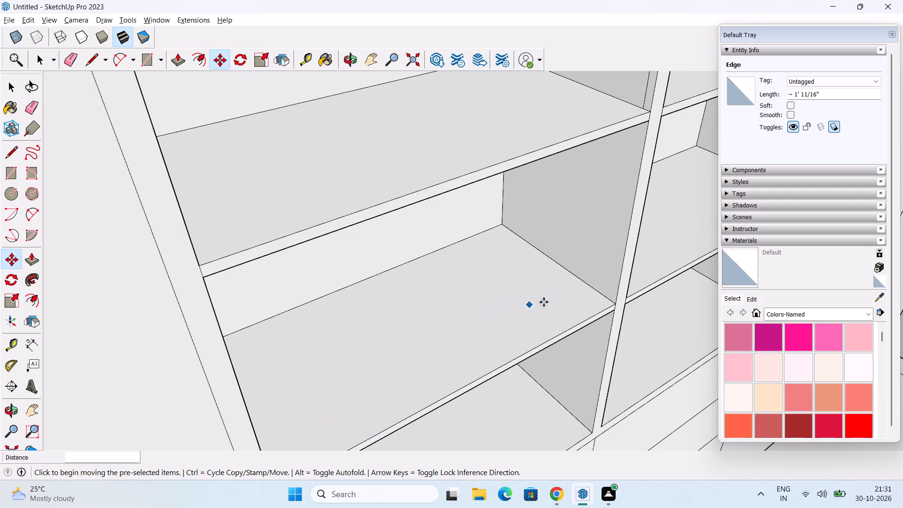
key("space")
left_click(622, 261)
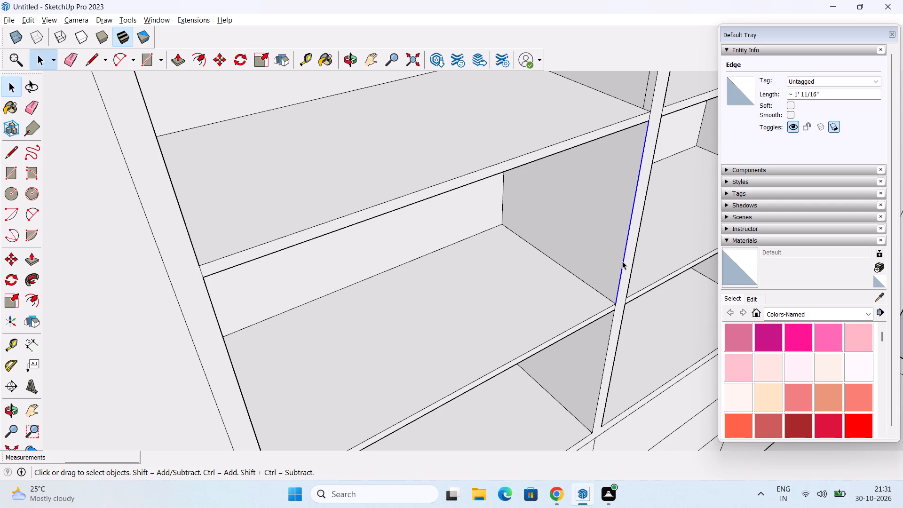
key("m")
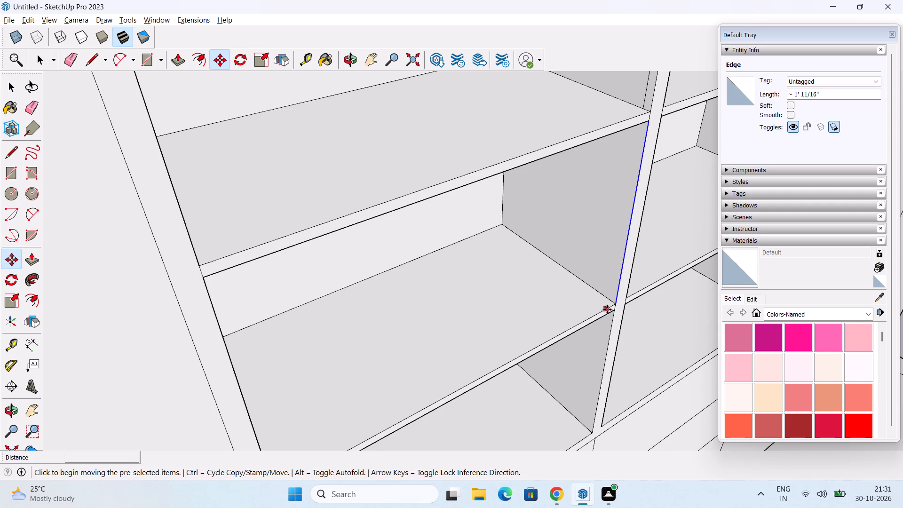
scroll(607, 310, "up", 2)
left_click(618, 304)
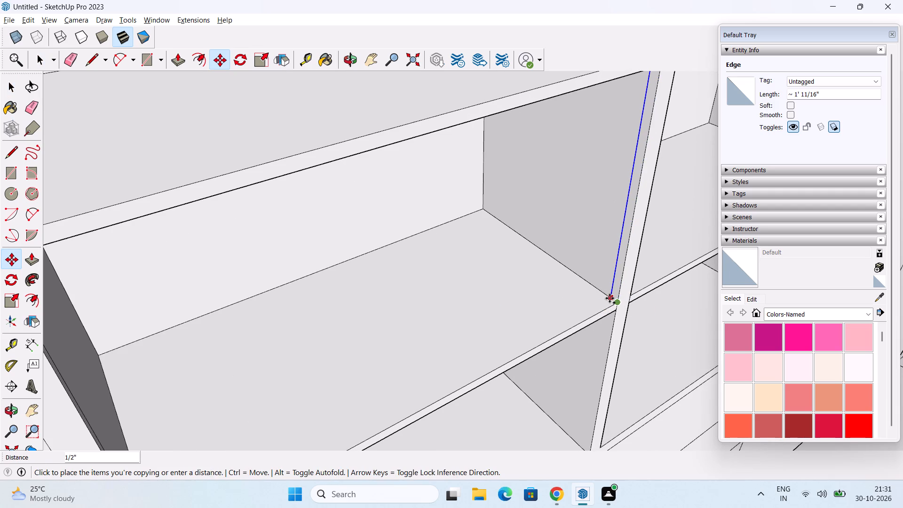
left_click(610, 298)
scroll(608, 297, "down", 4)
key("space")
Copy the right front vertical edge of the third panel's bottom compartment 1/2" inward along the divider's side face.
middle_click_drag(605, 332, 510, 299)
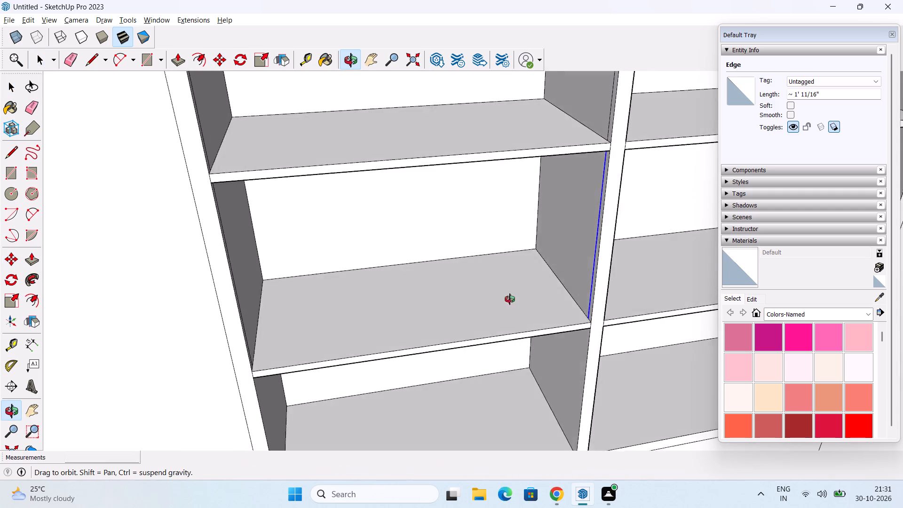
middle_click_drag(510, 299, 460, 319)
scroll(437, 310, "down", 2)
middle_click_drag(429, 319, 442, 223)
middle_click_drag(455, 270, 515, 280)
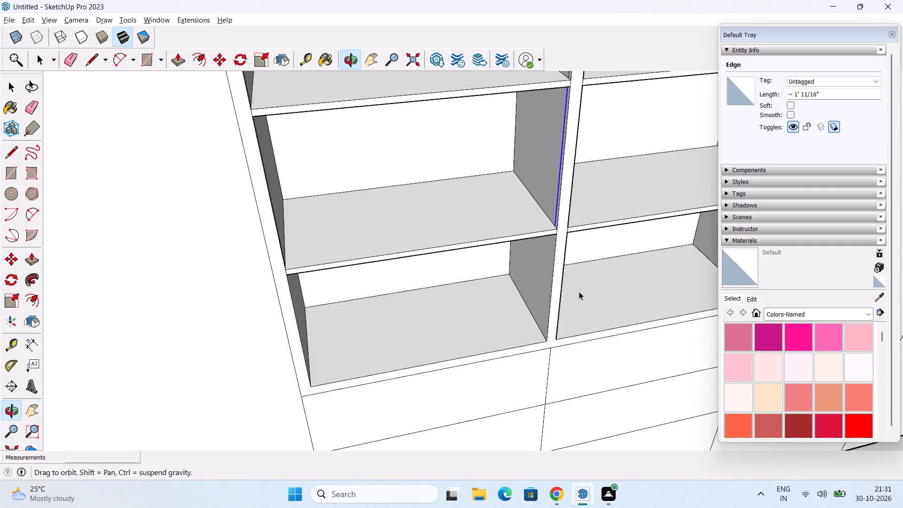
scroll(559, 290, "up", 3)
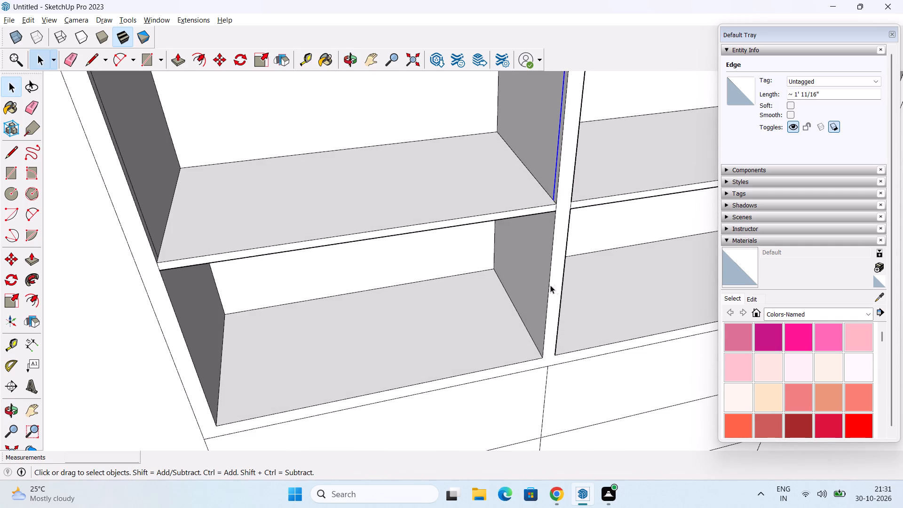
scroll(545, 281, "up", 2)
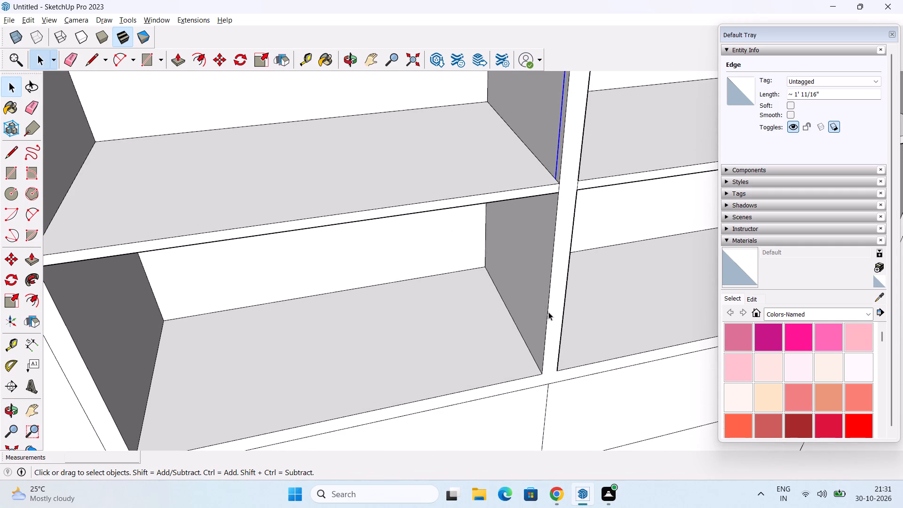
left_click(548, 312)
key("m")
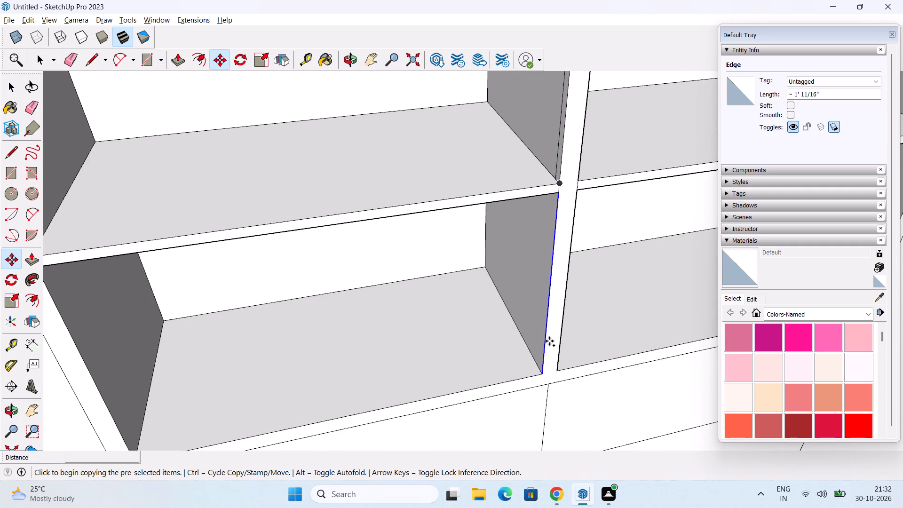
scroll(549, 342, "up", 3)
left_click(540, 383)
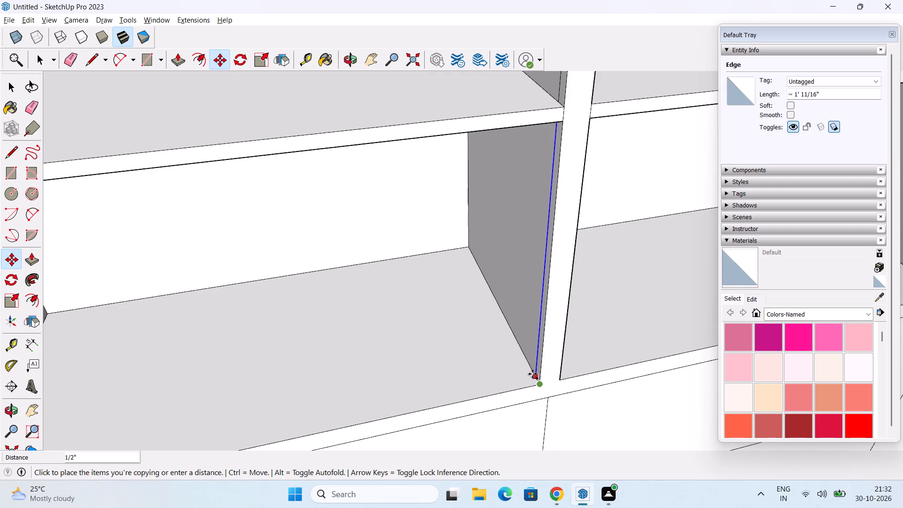
left_click(532, 374)
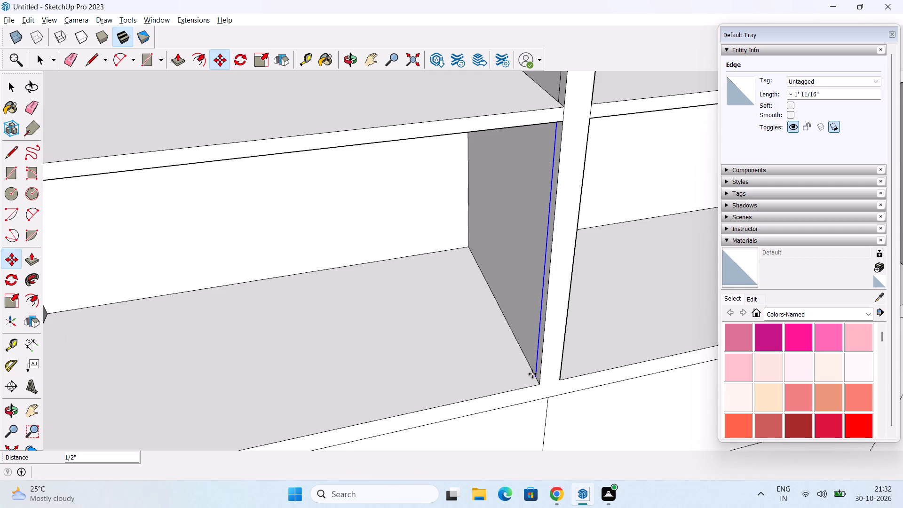
Copy the left front vertical edge of the third panel's bottom compartment 1/2" inward along its side face.
scroll(531, 366, "down", 4)
middle_click_drag(531, 366, 318, 347)
key("space")
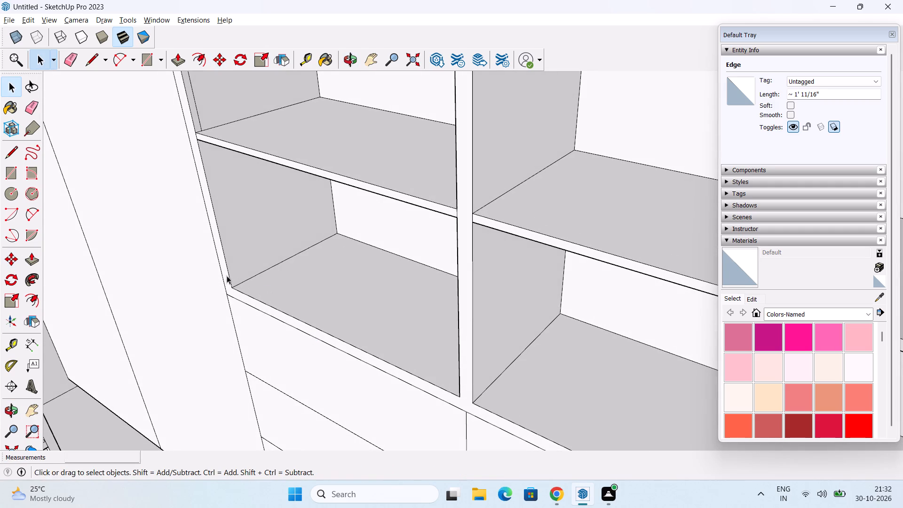
left_click(229, 279)
key("m")
scroll(248, 303, "up", 5)
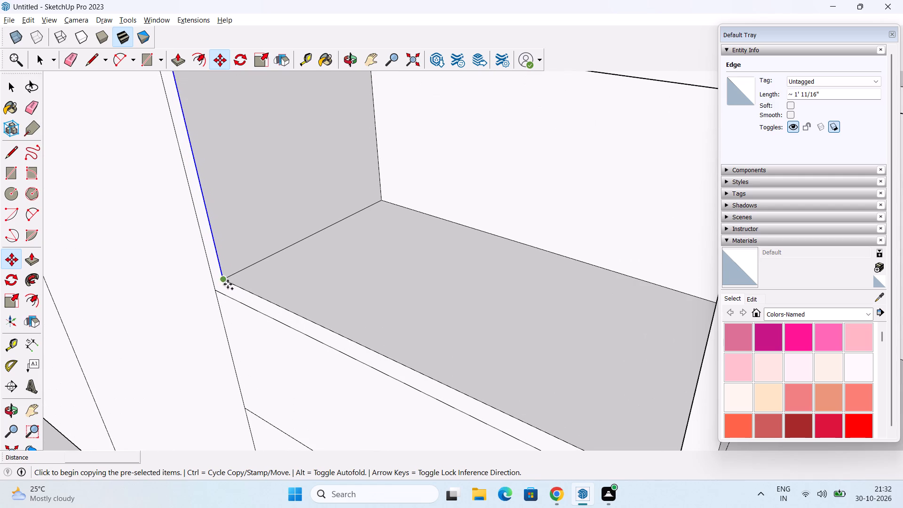
left_click(225, 279)
left_click(232, 273)
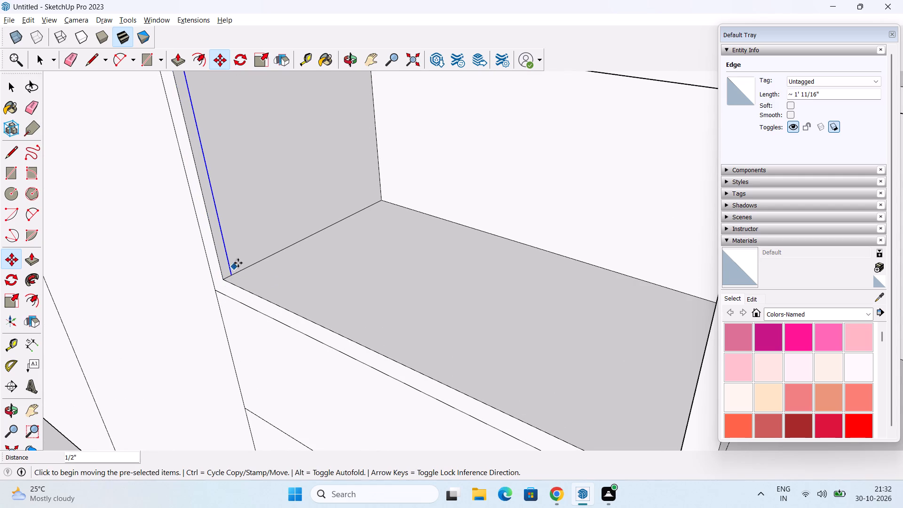
scroll(243, 260, "down", 8)
key("space")
Copy the left front vertical edge of the bottom compartment in the shelf column right of the third panel 1/2" inward.
middle_click_drag(242, 267, 264, 294)
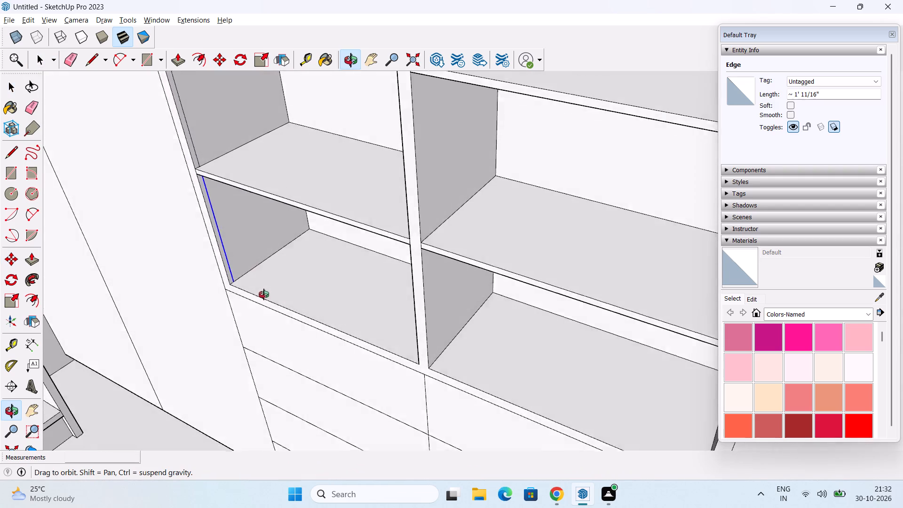
middle_click_drag(264, 294, 285, 315)
scroll(294, 287, "down", 2)
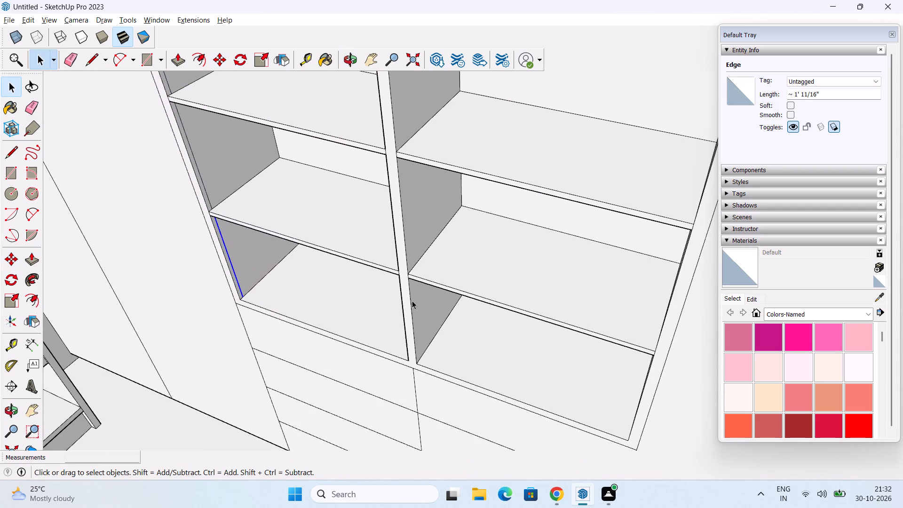
middle_click_drag(424, 333, 392, 310)
scroll(391, 324, "up", 2)
left_click(406, 329)
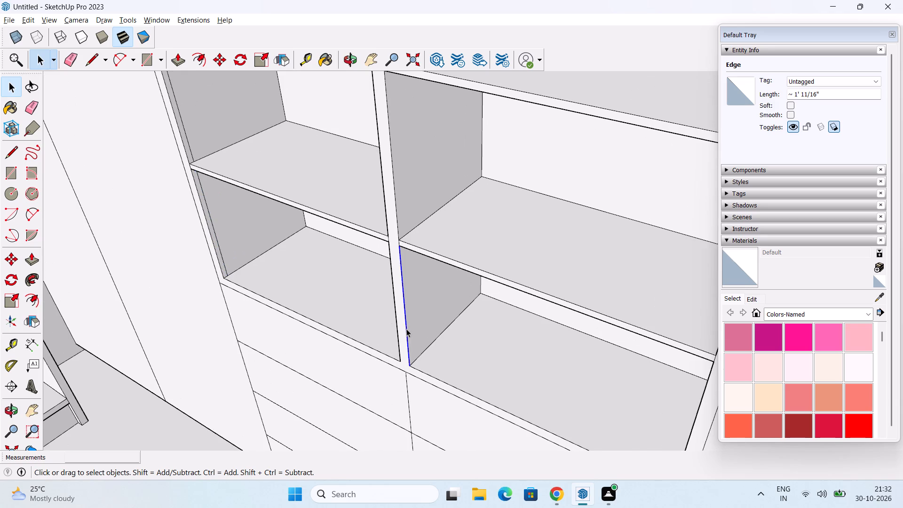
key("m")
scroll(414, 361, "up", 4)
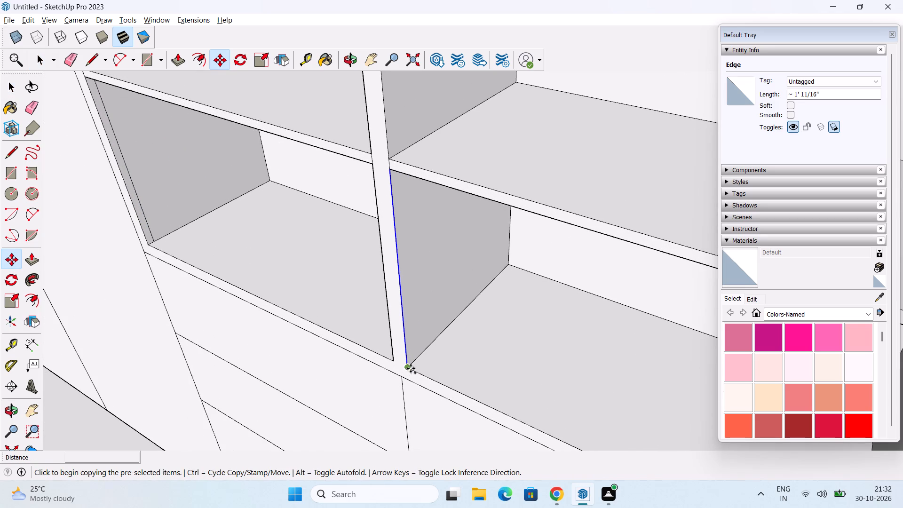
left_click(411, 368)
left_click(416, 363)
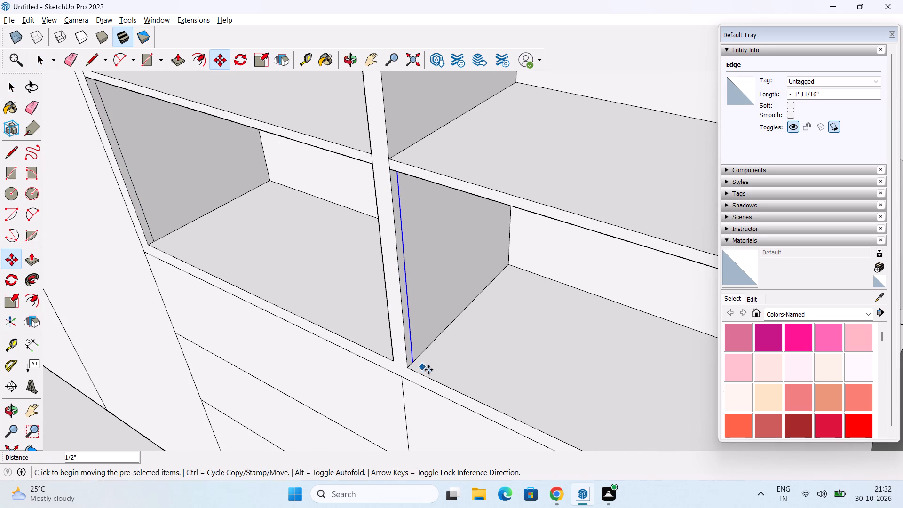
middle_click_drag(429, 369, 454, 377)
left_click_drag(417, 196, 413, 175)
key("space")
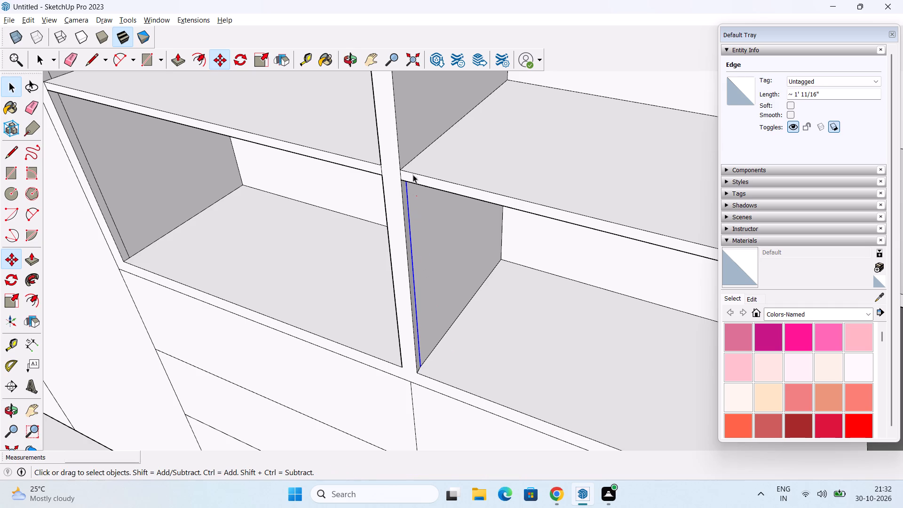
Copy the left front vertical edge of the right shelf column's third compartment 1/2" inward along the divider's side face.
left_click_drag(413, 175, 409, 166)
left_click(397, 151)
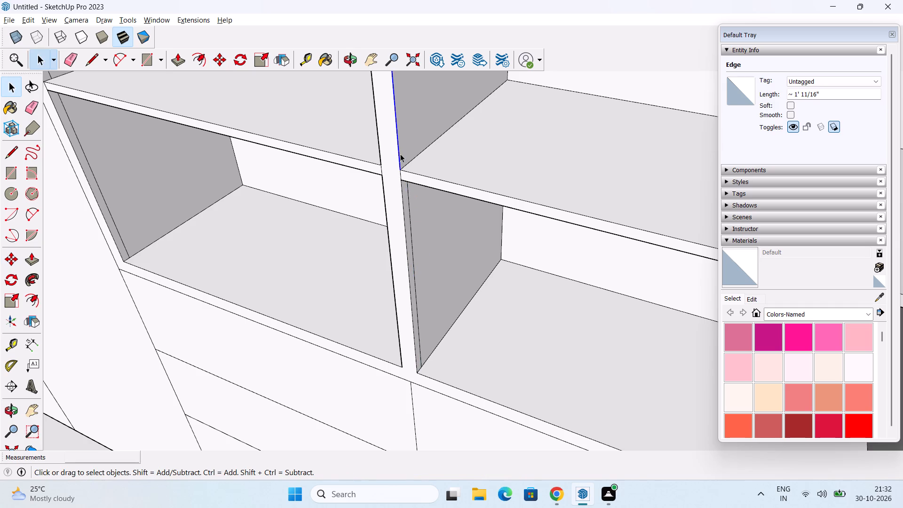
key("m")
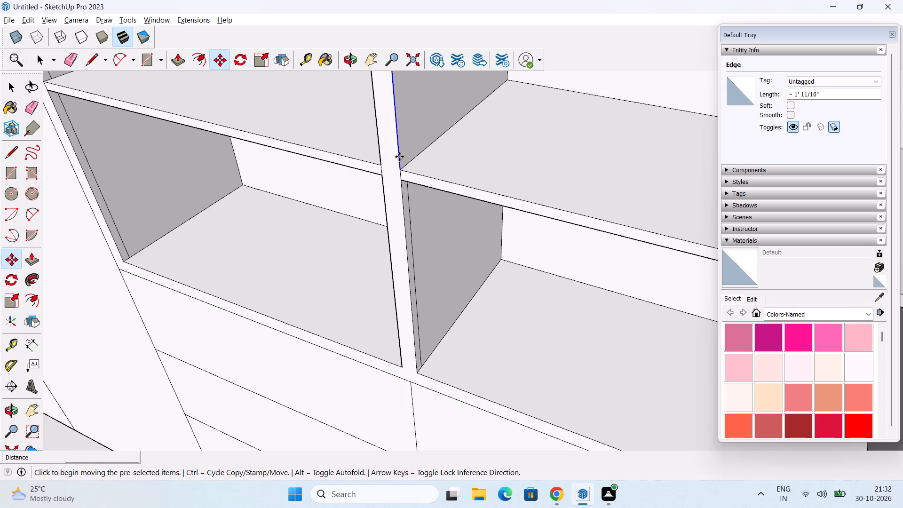
left_click(398, 174)
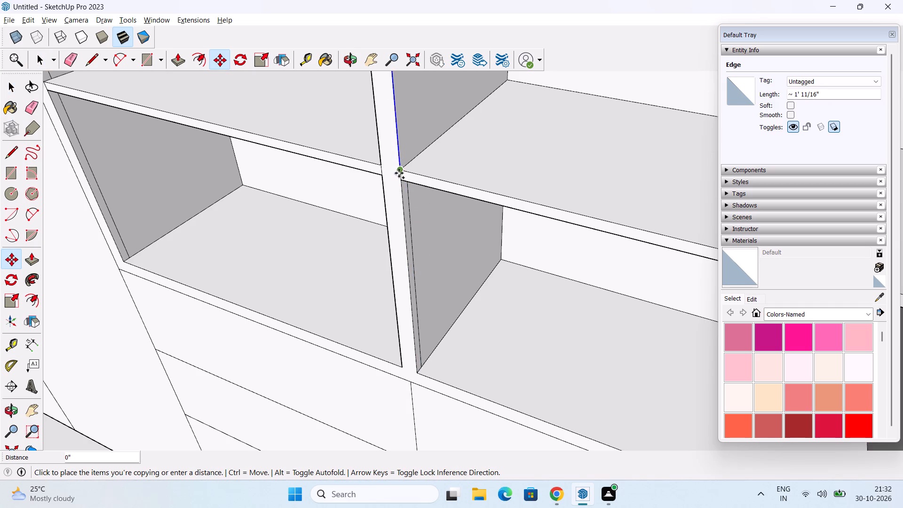
left_click(408, 167)
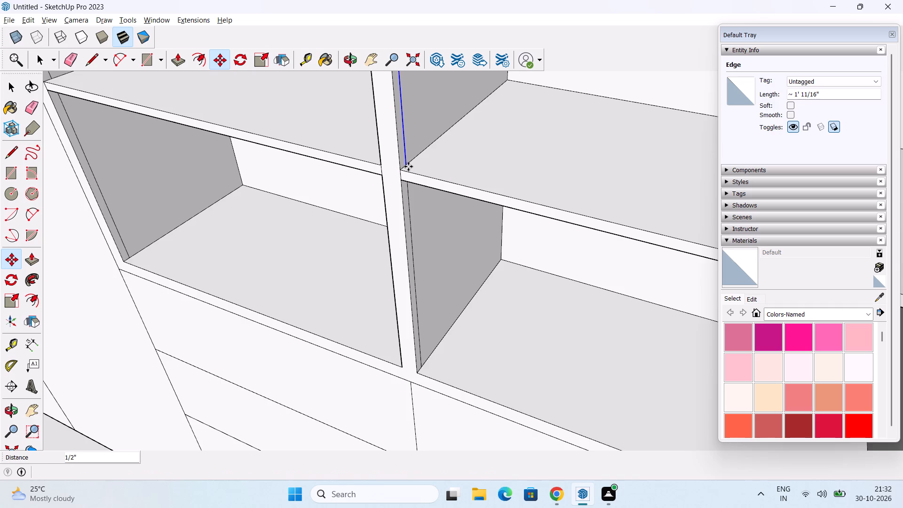
key("space")
Copy the right front vertical edge of the right shelf column's third compartment 1/2" inward along its side face.
scroll(408, 167, "down", 2)
middle_click_drag(417, 227, 494, 227)
middle_click_drag(506, 221, 348, 254, "shift")
middle_click_drag(362, 262, 498, 239)
left_click(660, 175)
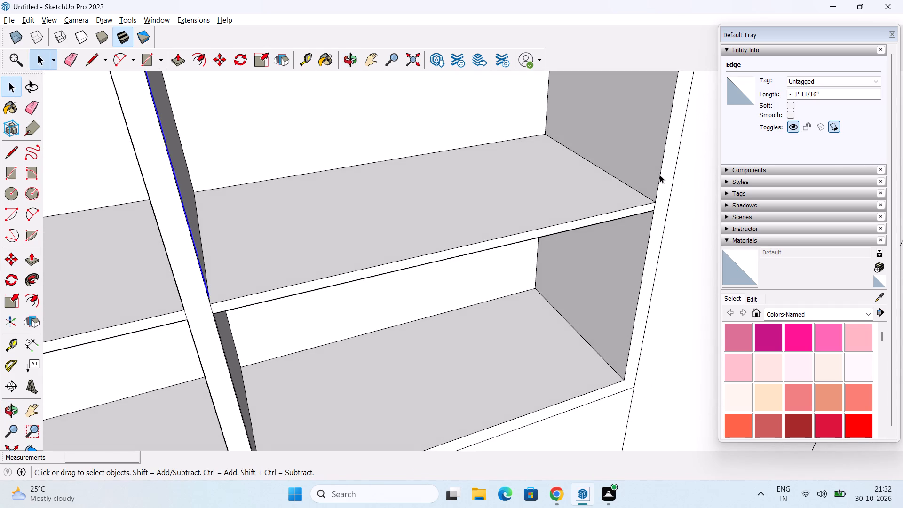
key("m")
scroll(660, 175, "up", 2)
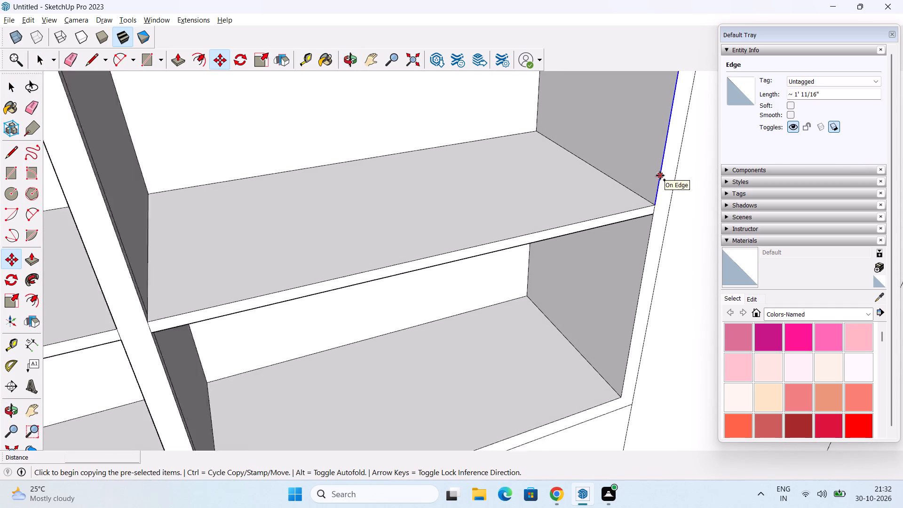
left_click(653, 210)
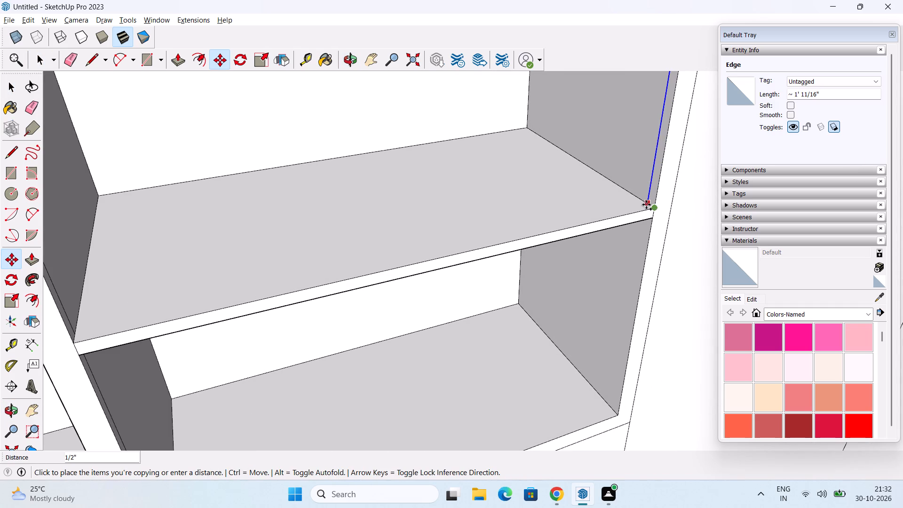
left_click(646, 205)
key("space")
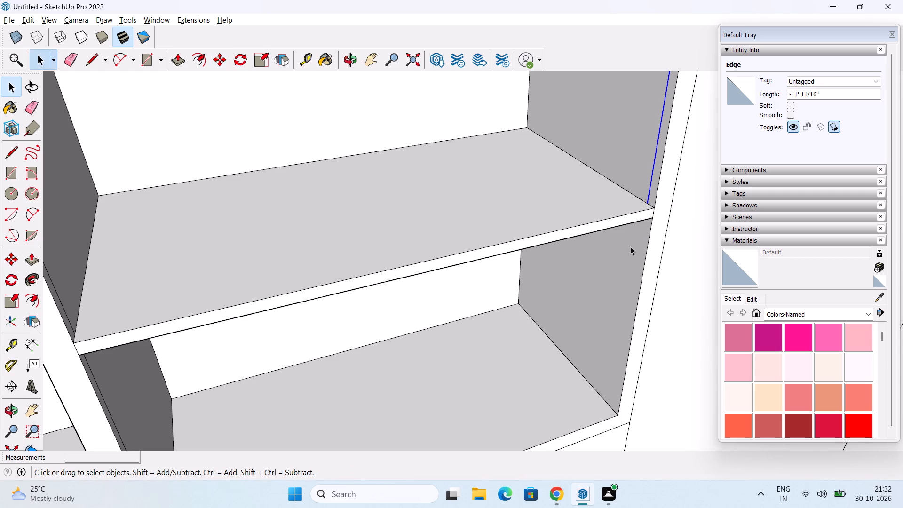
Copy the right front vertical edge of the right shelf column's bottom compartment 1/2" inward along its side face.
left_click(642, 276)
key("m")
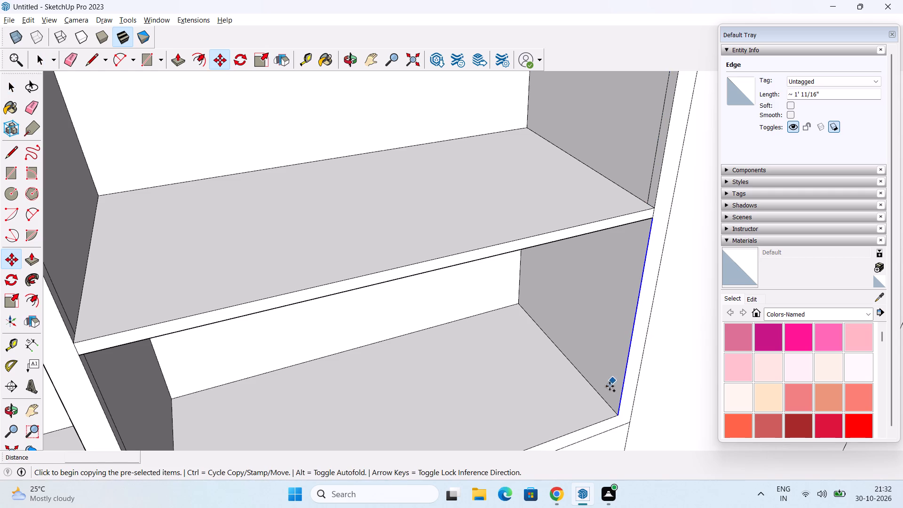
left_click(618, 416)
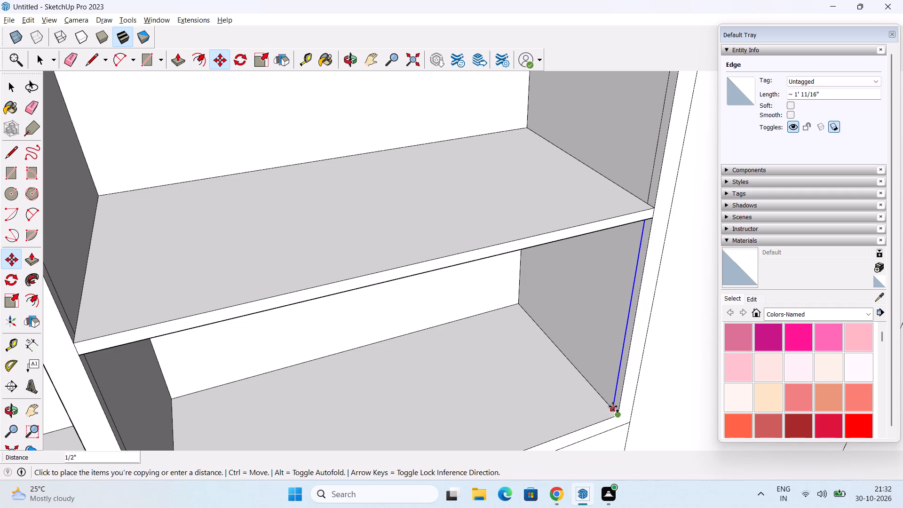
left_click(613, 406)
key("space")
Copy the right front vertical edge of the right shelf column's second compartment from the top 1/2" inward along its side face.
scroll(595, 342, "down", 8)
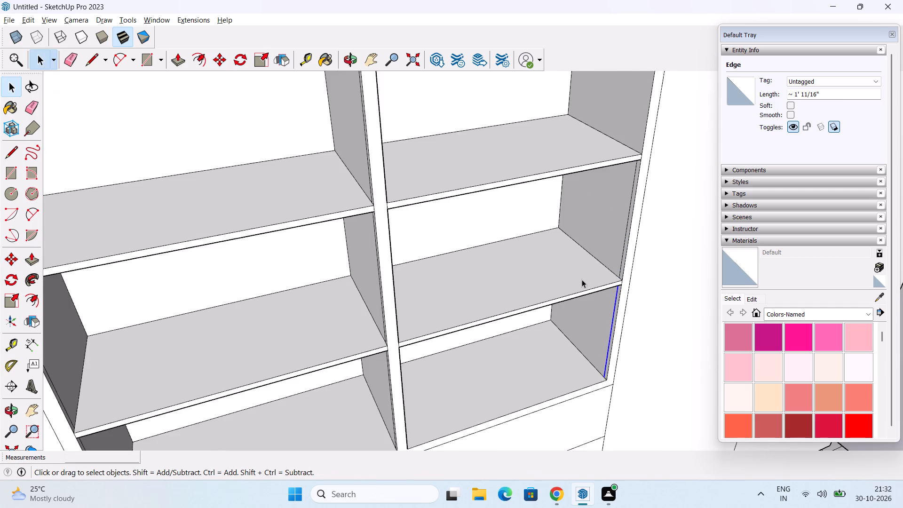
scroll(582, 279, "down", 2)
middle_click_drag(578, 259, 552, 384)
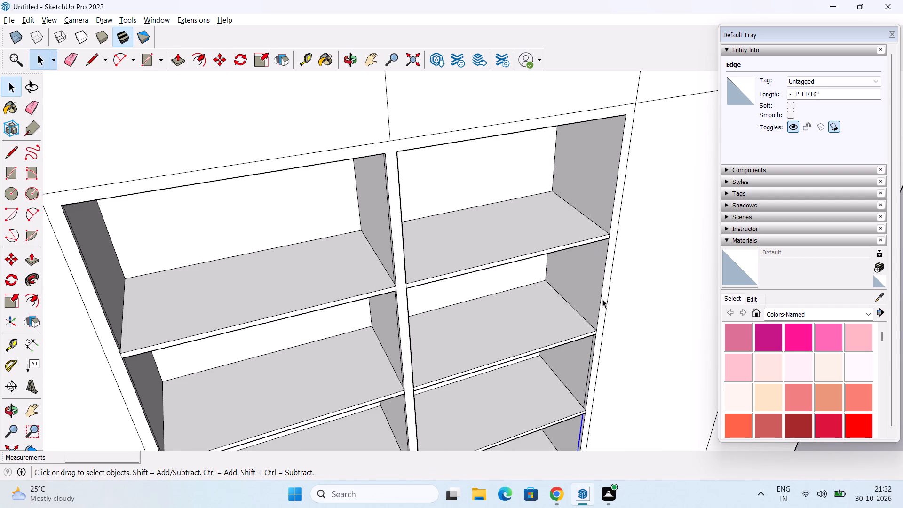
left_click(600, 299)
key("m")
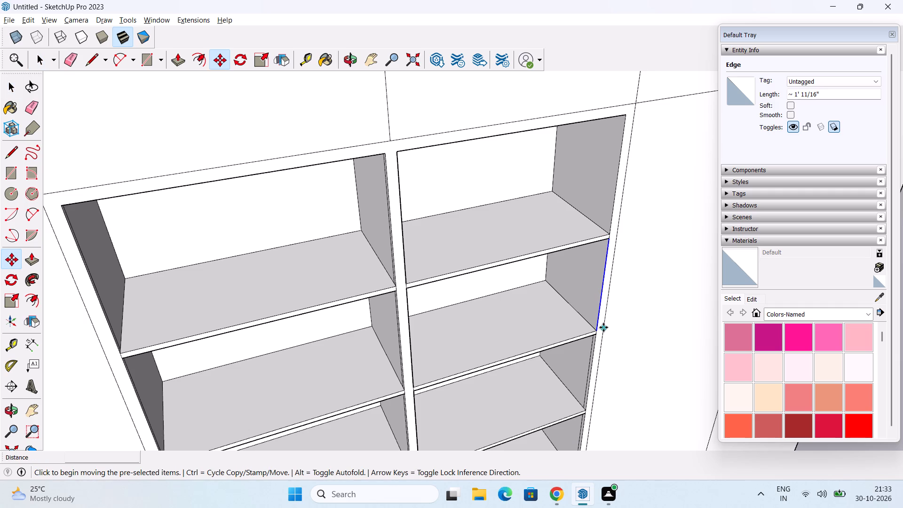
scroll(603, 327, "up", 6)
left_click(591, 336)
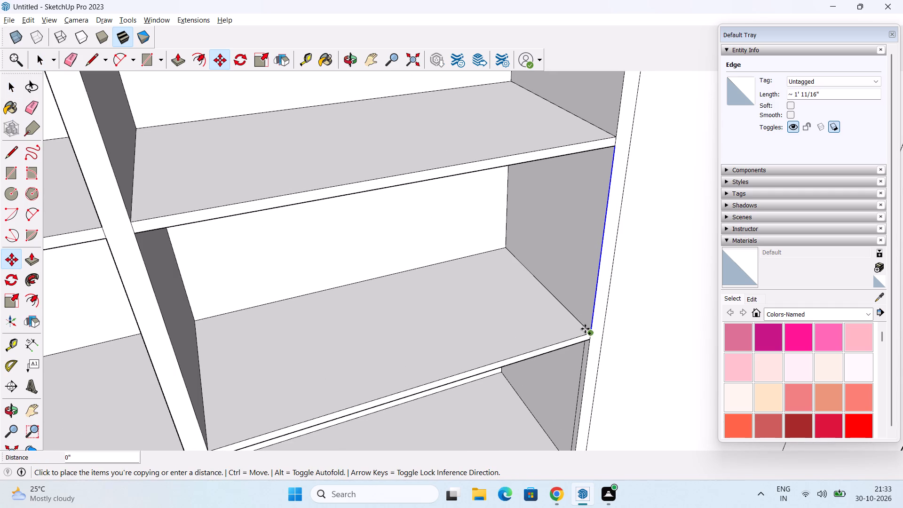
left_click(584, 324)
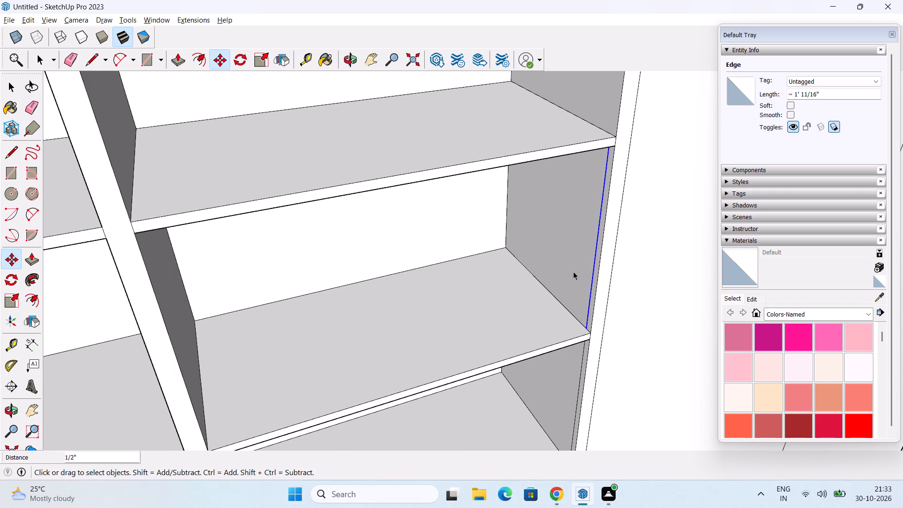
key("space")
Copy the right front vertical edge of the right shelf column's top compartment 1/2" inward along its side face.
middle_click_drag(572, 261, 593, 369)
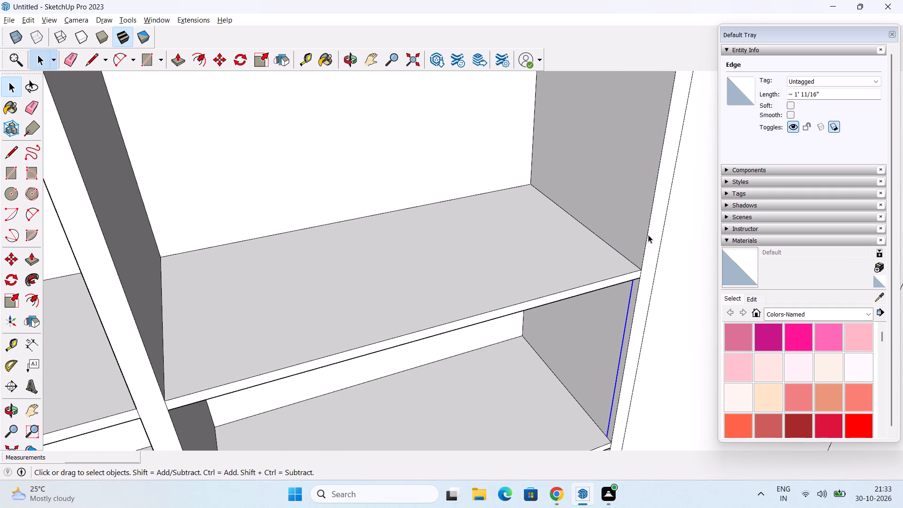
left_click(648, 234)
key("m")
scroll(627, 275, "up", 2)
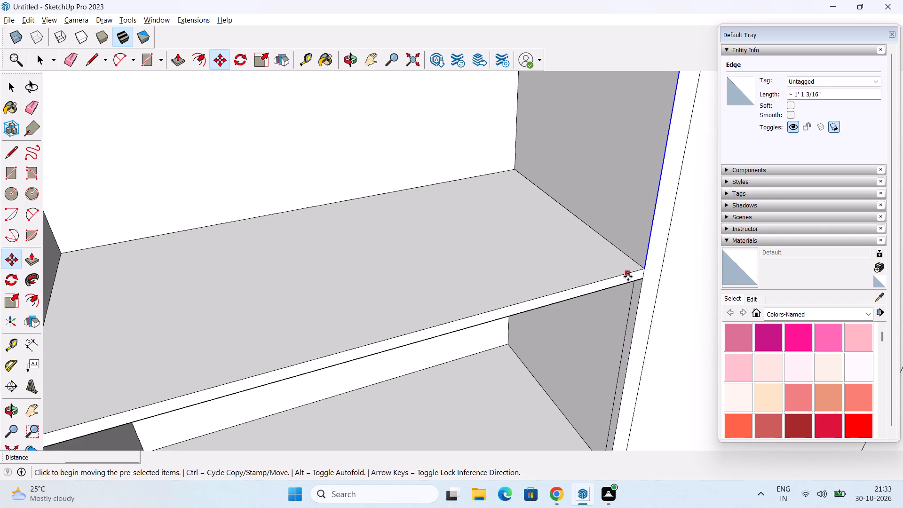
left_click(647, 269)
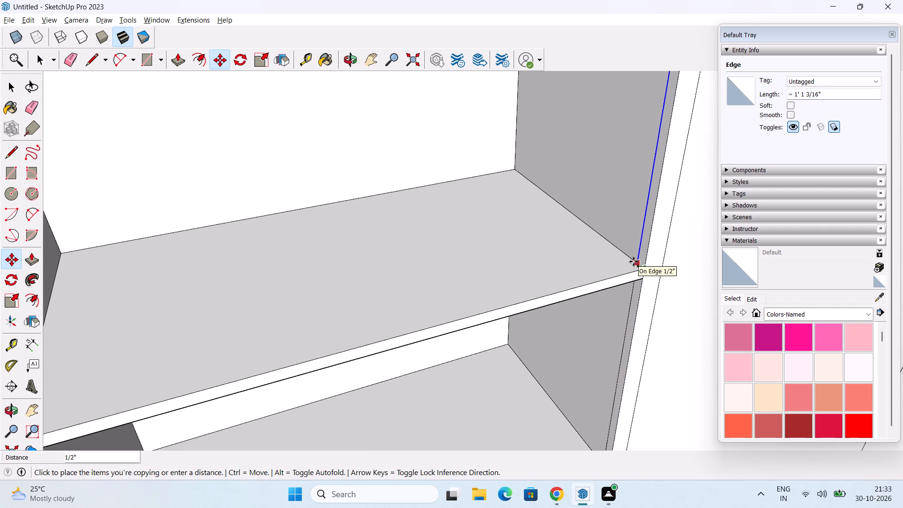
left_click(634, 262)
key("space")
Copy the left front vertical edge of the right shelf column's top compartment 1/2" inward along the divider's side face.
middle_click_drag(634, 262, 371, 281)
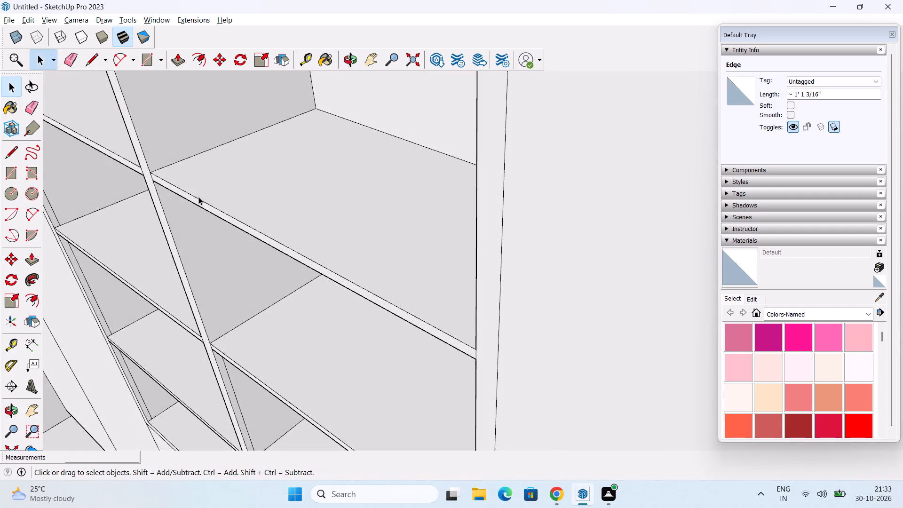
left_click(146, 159)
key("m")
scroll(156, 173, "up", 3)
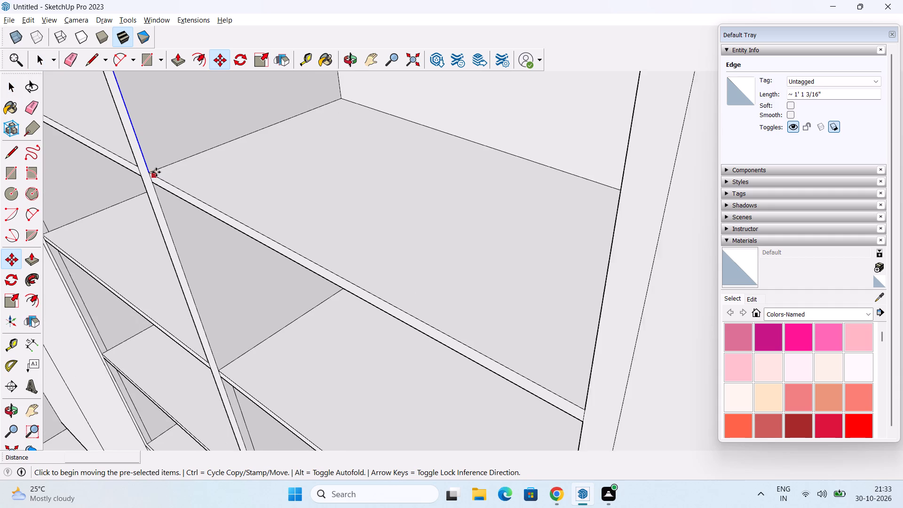
left_click(145, 172)
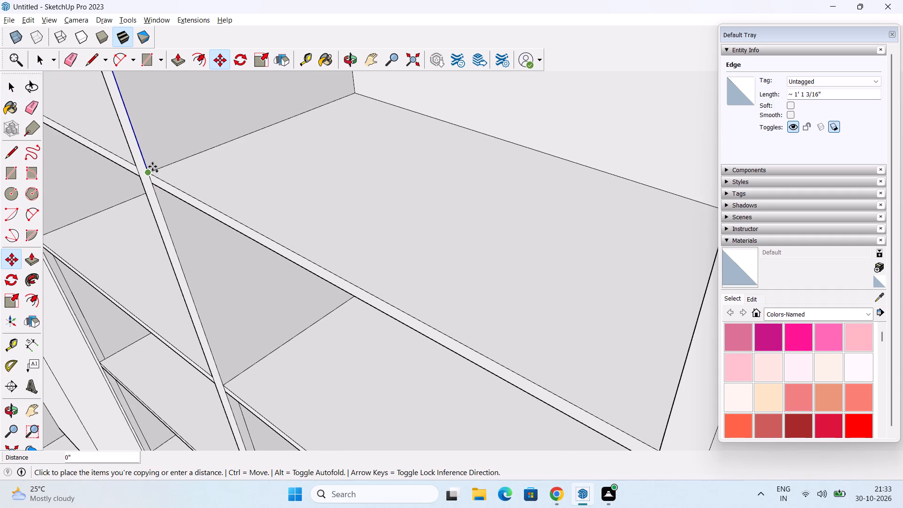
left_click(158, 165)
key("space")
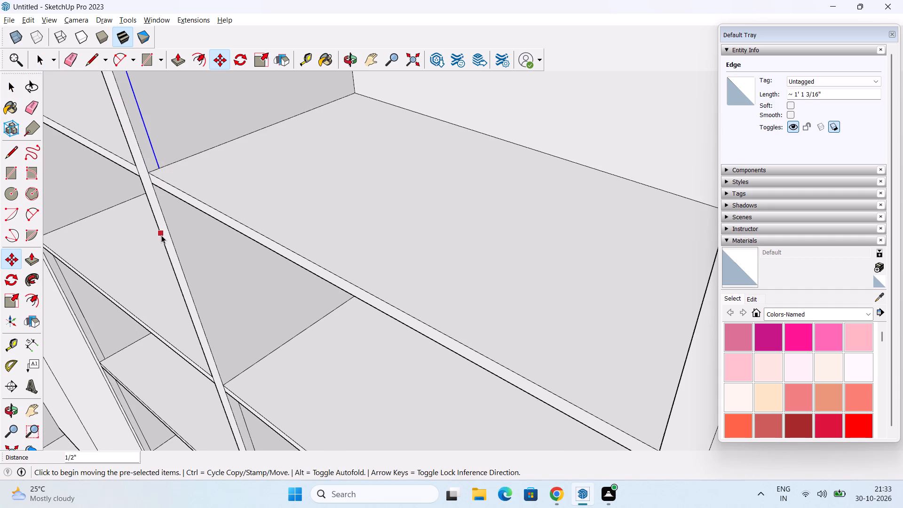
Copy the left front vertical edge of the right column's second compartment from the top 1/2" inward along the divider's side face.
left_click(181, 262)
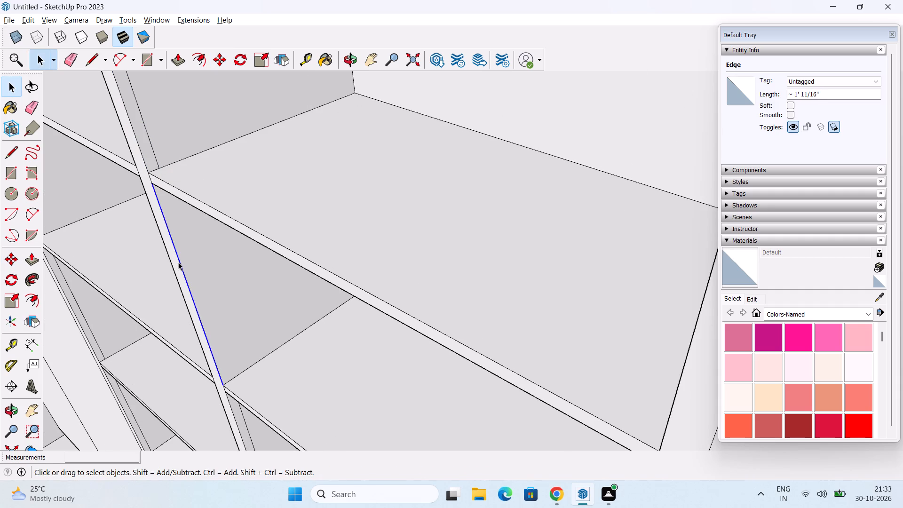
key("m")
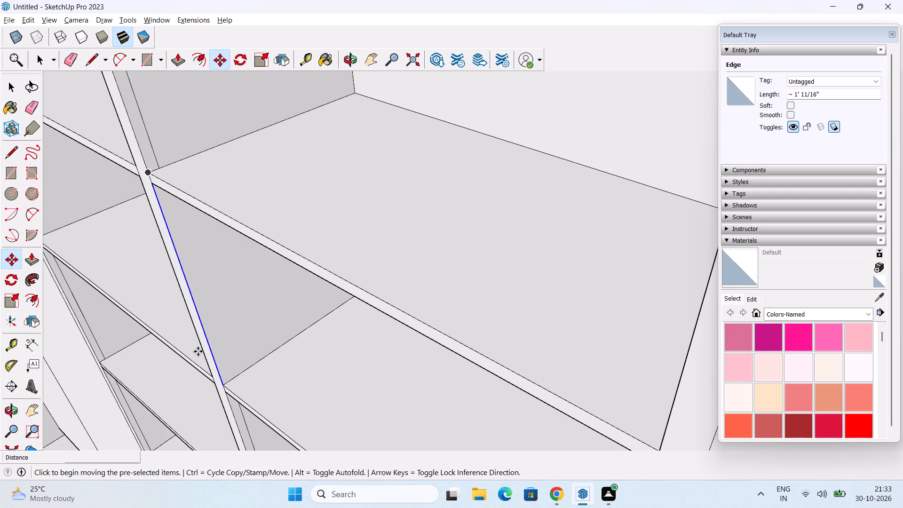
left_click(225, 385)
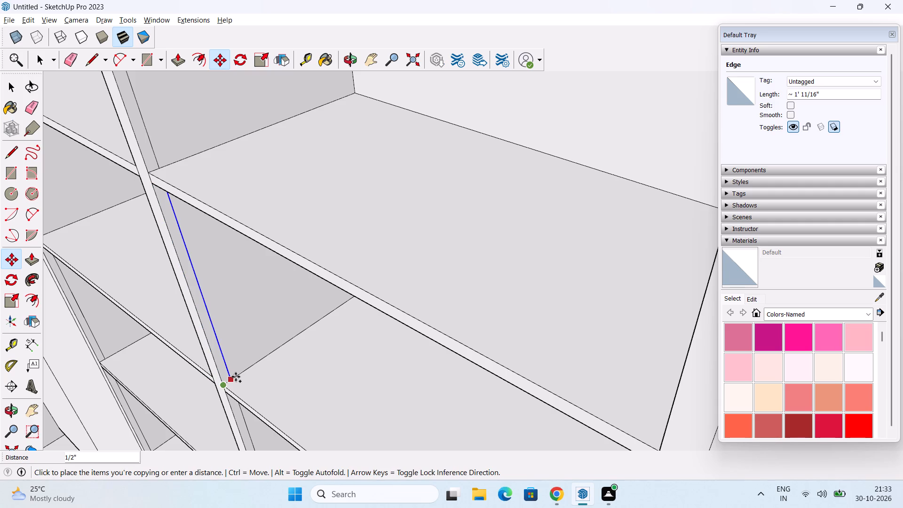
left_click(236, 377)
scroll(237, 366, "down", 7)
key("space")
Draw a rectangle closing the right column's top compartment, from the left inset edge's top end to the right inset edge's bottom end.
middle_click_drag(241, 360, 294, 302)
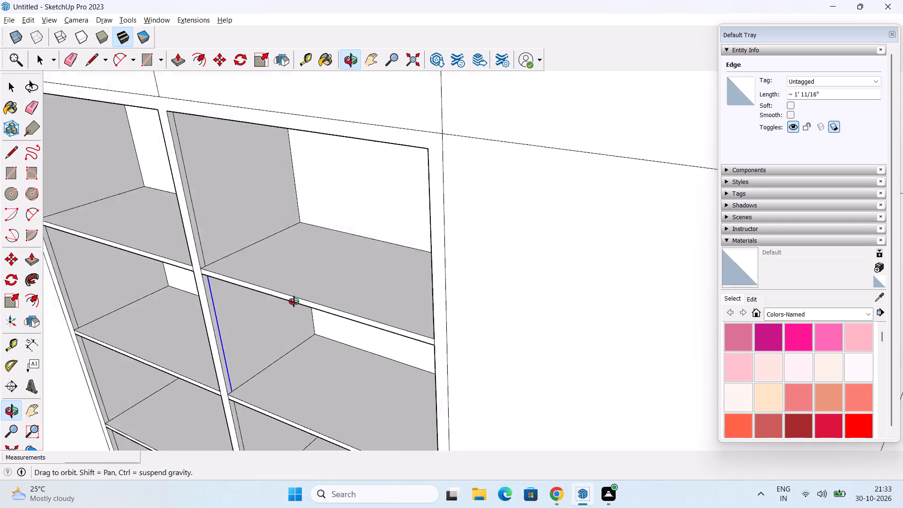
middle_click_drag(294, 302, 297, 297)
middle_click_drag(303, 290, 322, 302)
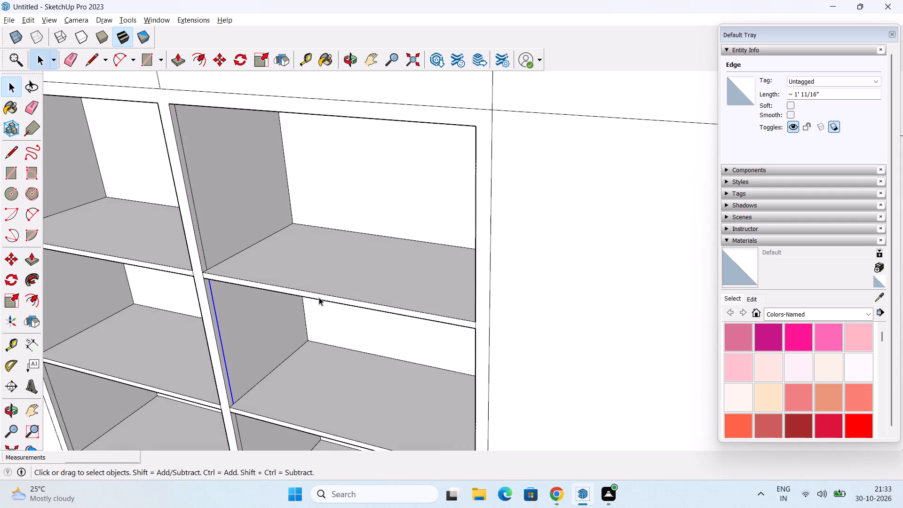
middle_click_drag(301, 302, 326, 259)
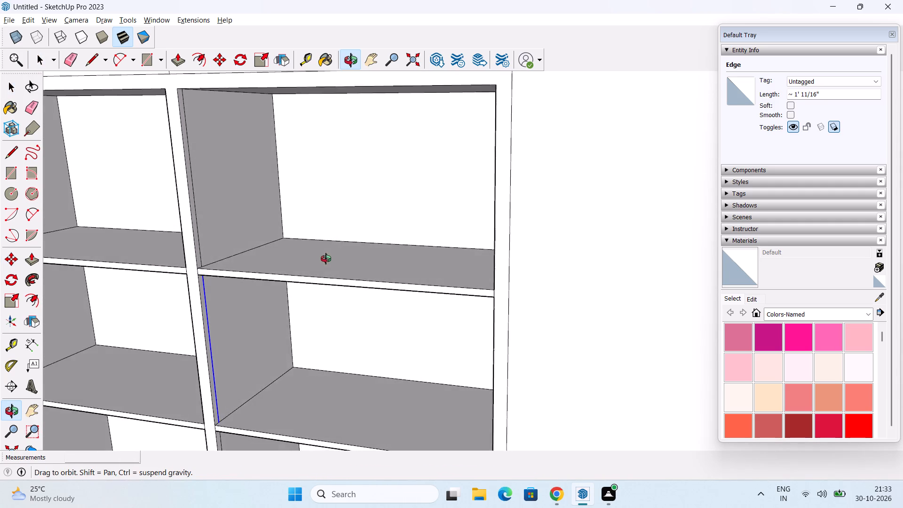
middle_click_drag(326, 259, 323, 310)
left_click(12, 177)
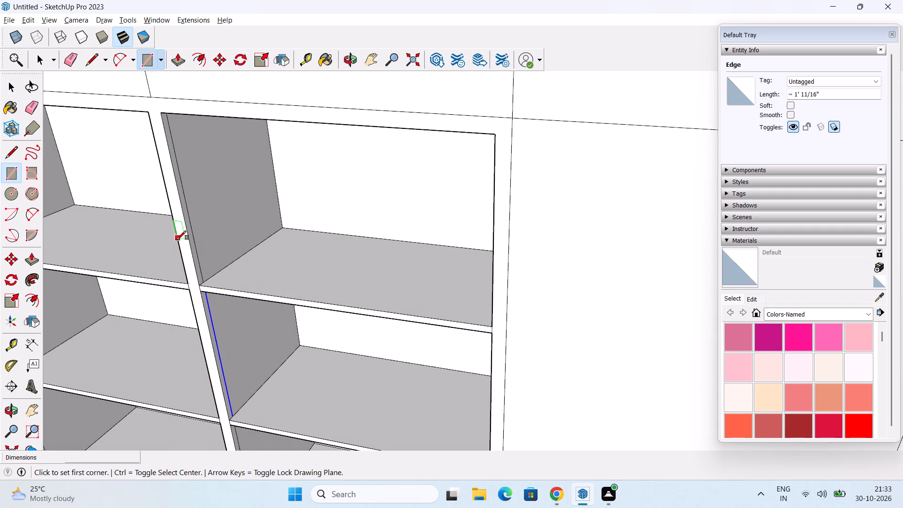
middle_click_drag(239, 244, 232, 162)
scroll(217, 125, "up", 3)
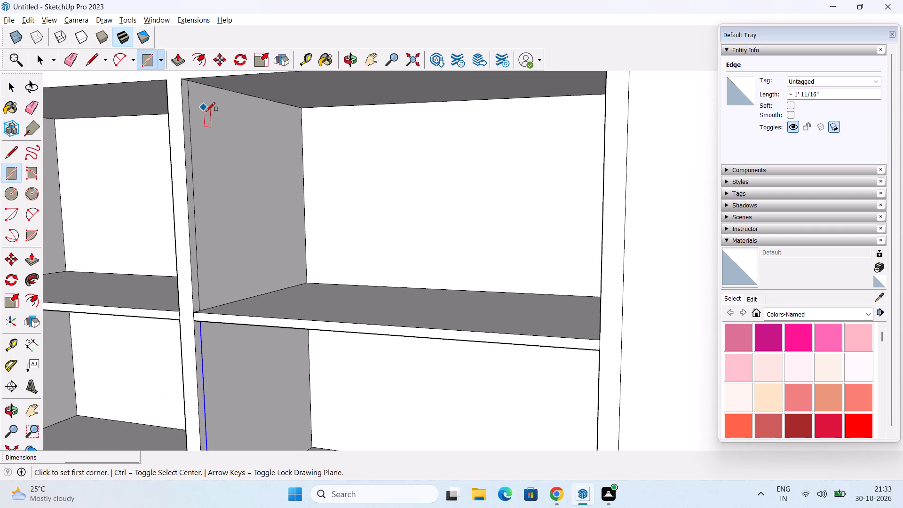
scroll(204, 99, "up", 2)
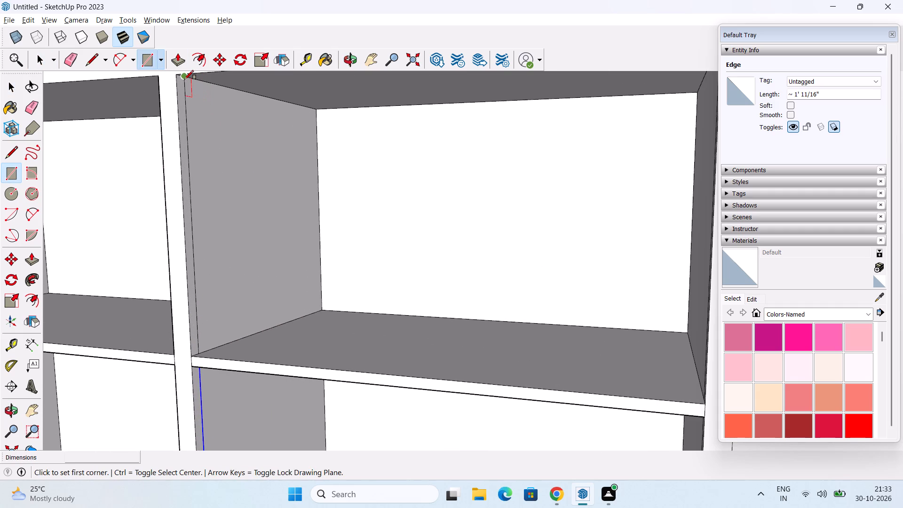
left_click(184, 79)
middle_click_drag(504, 327, 748, 411)
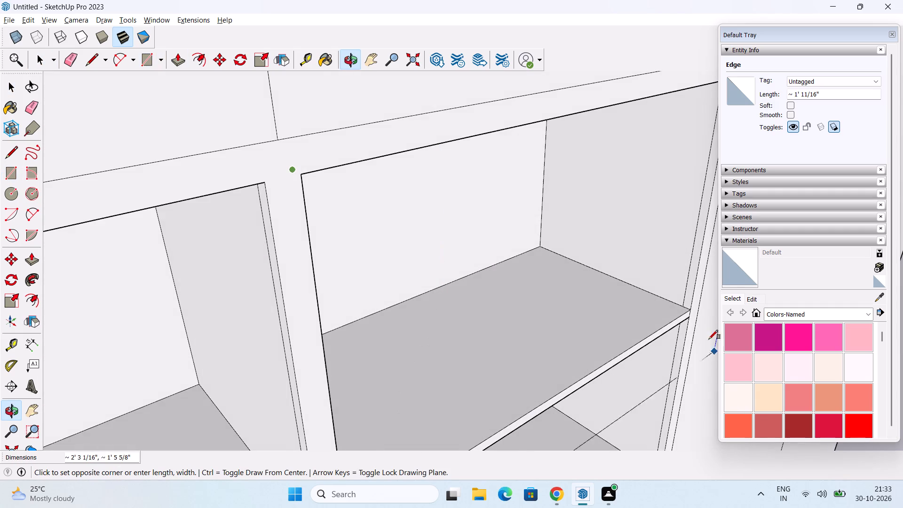
left_click(682, 306)
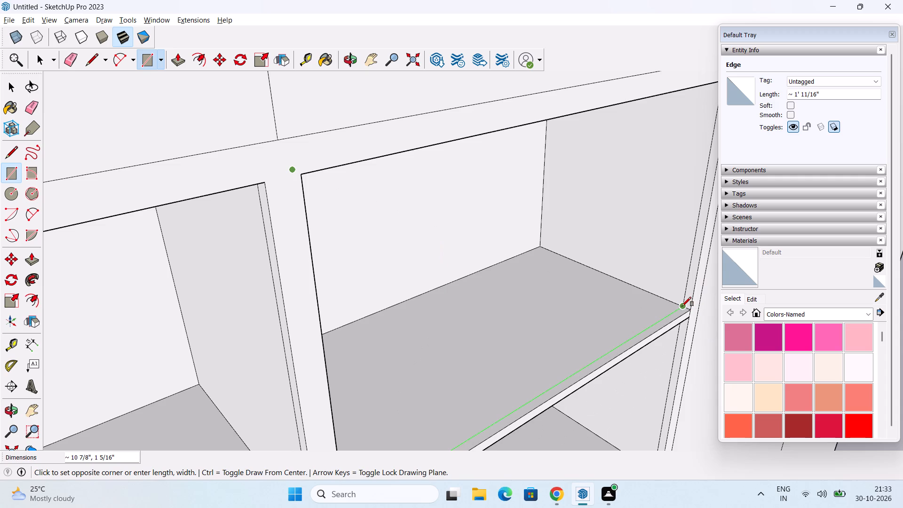
Draw a rectangle about 1' 11 3/16" by 1' 11/16" between the inset edges, closing the right column's second compartment from the top.
scroll(677, 315, "down", 3)
middle_click_drag(548, 357, 469, 223)
middle_click_drag(459, 313, 266, 275)
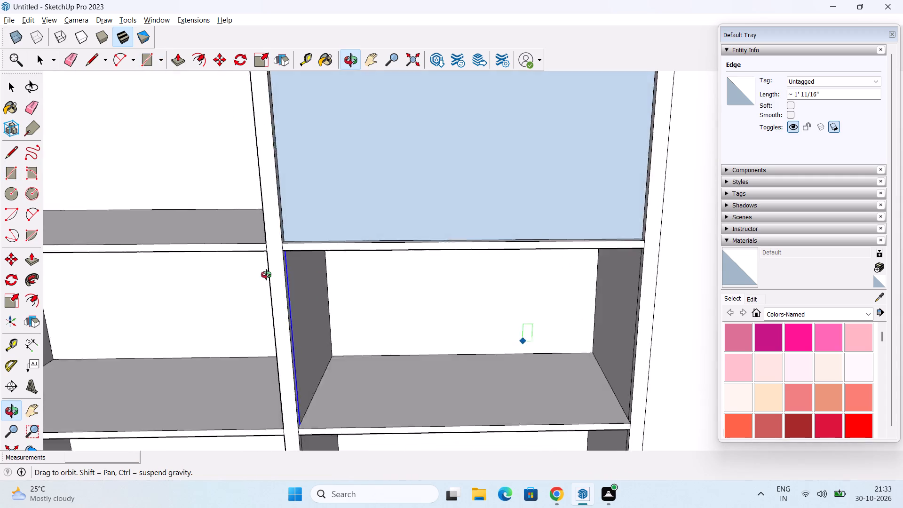
middle_click_drag(266, 275, 222, 286)
scroll(268, 260, "up", 3)
middle_click_drag(346, 312, 326, 191)
scroll(315, 195, "up", 3)
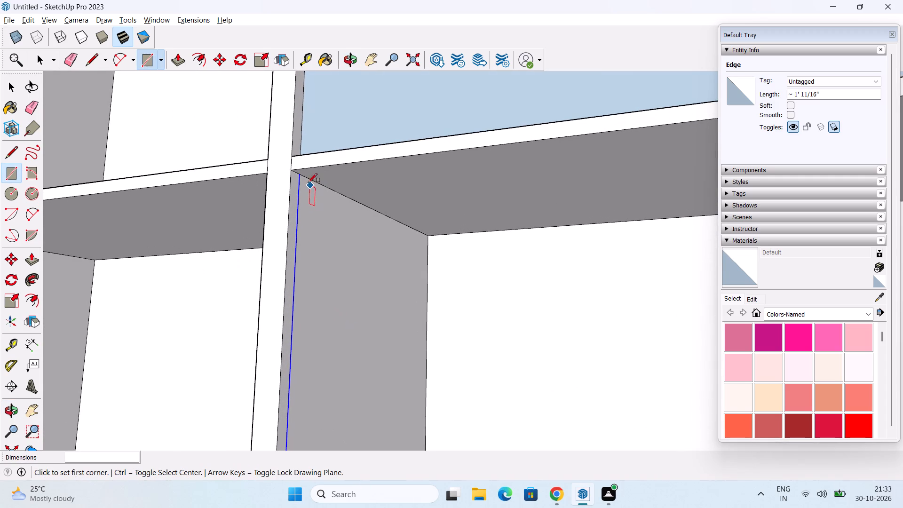
left_click(304, 178)
scroll(517, 317, "down", 6)
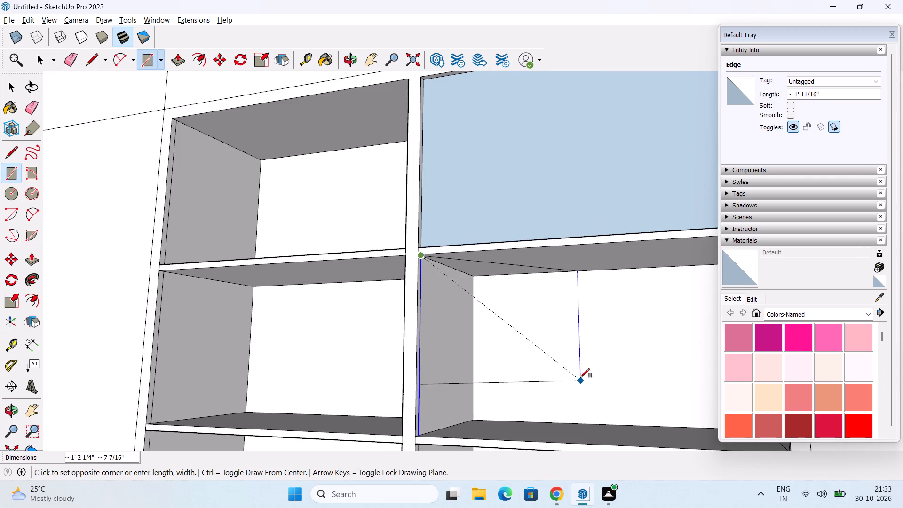
middle_click_drag(580, 377, 759, 466)
scroll(687, 390, "up", 2)
middle_click_drag(705, 391, 642, 375, "shift")
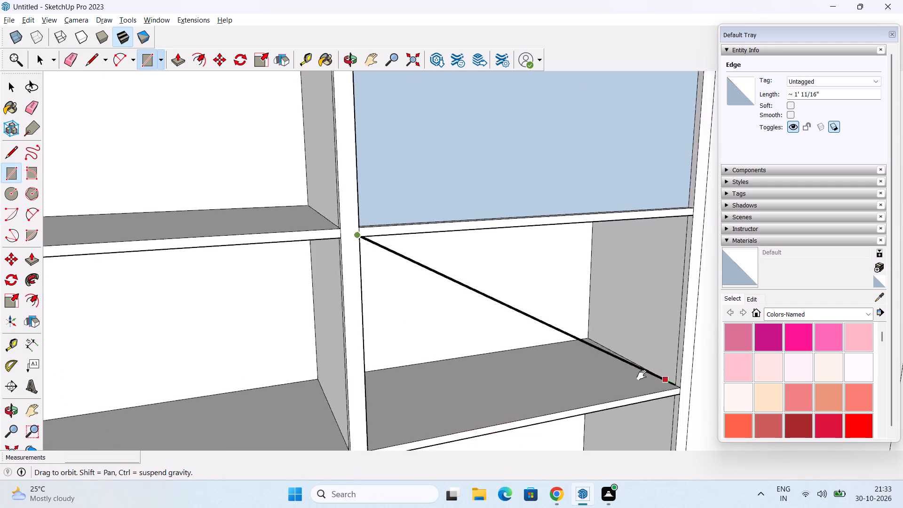
middle_click_drag(642, 375, 525, 352, "shift")
middle_click_drag(521, 348, 584, 409)
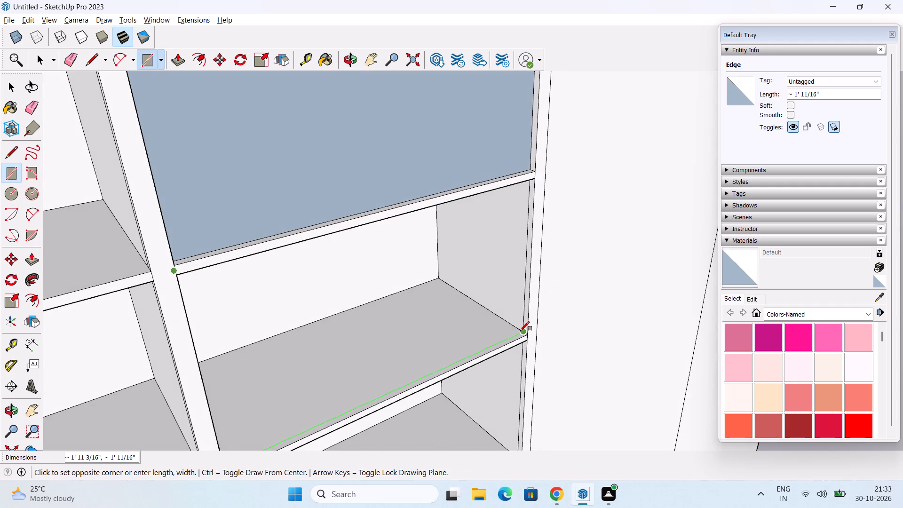
left_click(521, 331)
Draw a rectangle between the inset edges to close the right column's third compartment, from upper left to lower right corner.
scroll(522, 331, "down", 3)
middle_click_drag(518, 356, 527, 311)
middle_click_drag(506, 350, 361, 303)
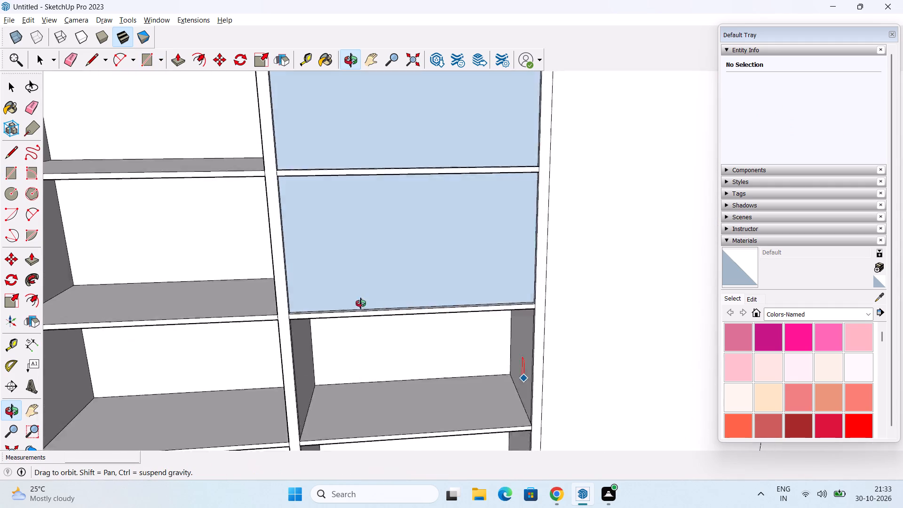
middle_click_drag(361, 303, 331, 315)
scroll(315, 319, "up", 4)
middle_click_drag(324, 352, 265, 222)
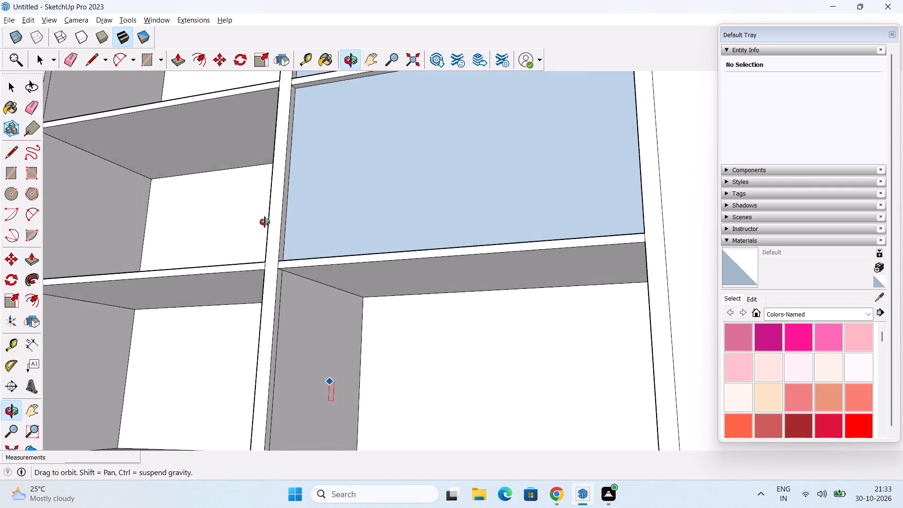
middle_click_drag(265, 222, 265, 218)
scroll(270, 284, "up", 3)
left_click(290, 268)
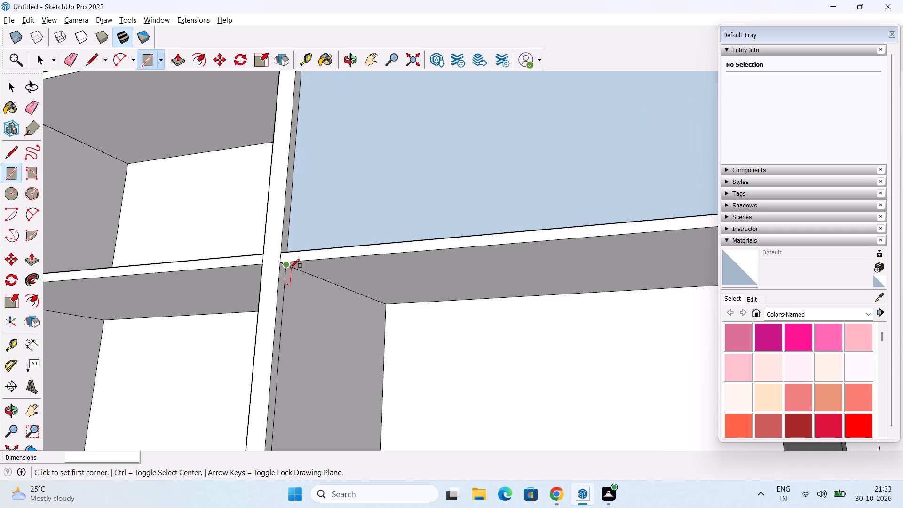
scroll(519, 352, "down", 7)
middle_click_drag(547, 363, 683, 454)
scroll(630, 406, "up", 2)
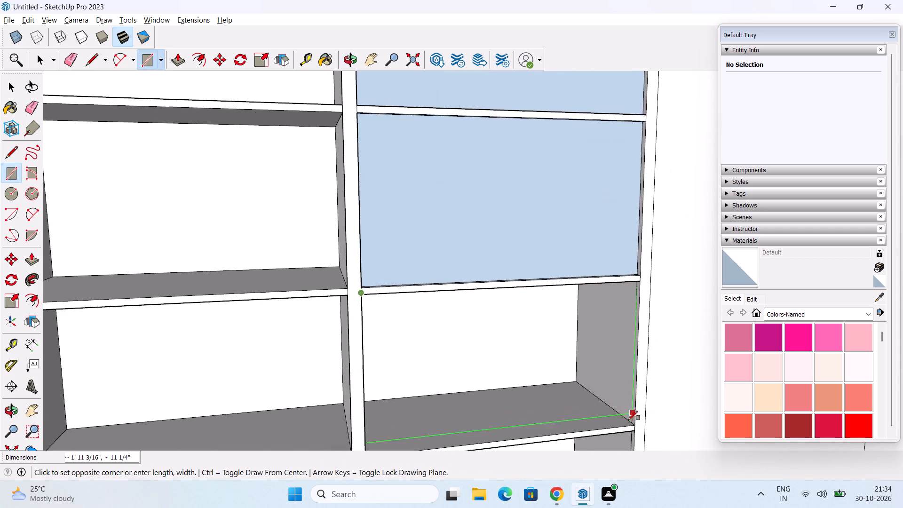
scroll(628, 420, "up", 5)
left_click(629, 423)
scroll(627, 404, "down", 3)
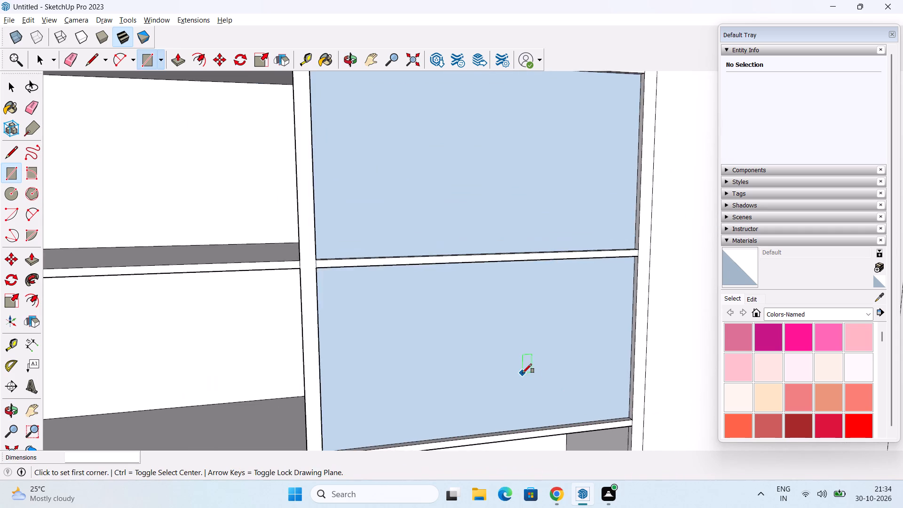
Draw a rectangle about 1' 11 3/16" by 1' 11/16" between the inset edges, closing the right column's bottom compartment.
middle_click_drag(523, 371, 499, 189)
middle_click_drag(492, 314, 308, 178)
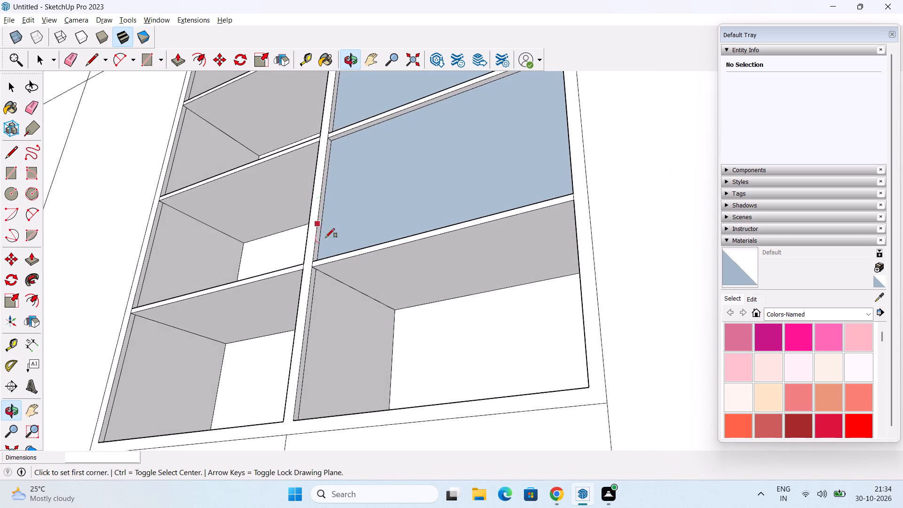
scroll(325, 263, "up", 3)
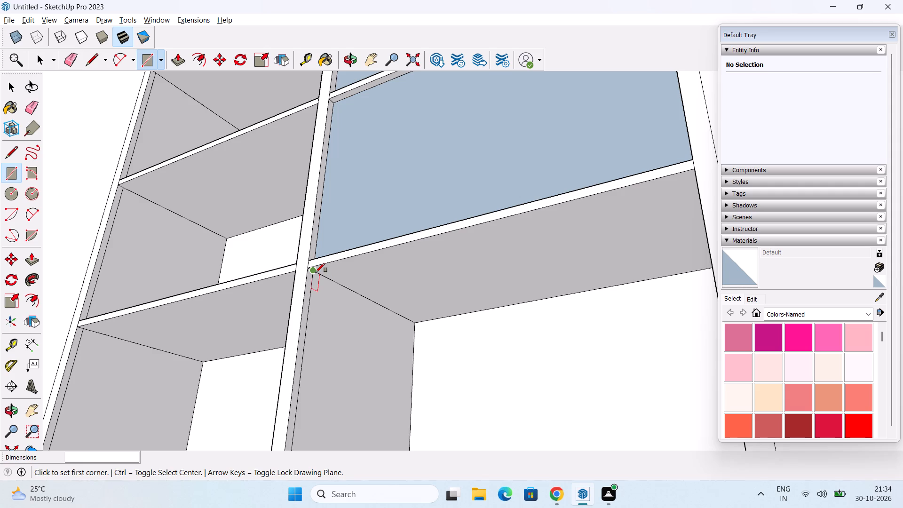
left_click(316, 272)
scroll(455, 295, "down", 4)
scroll(492, 363, "down", 2)
middle_click_drag(494, 362, 689, 474)
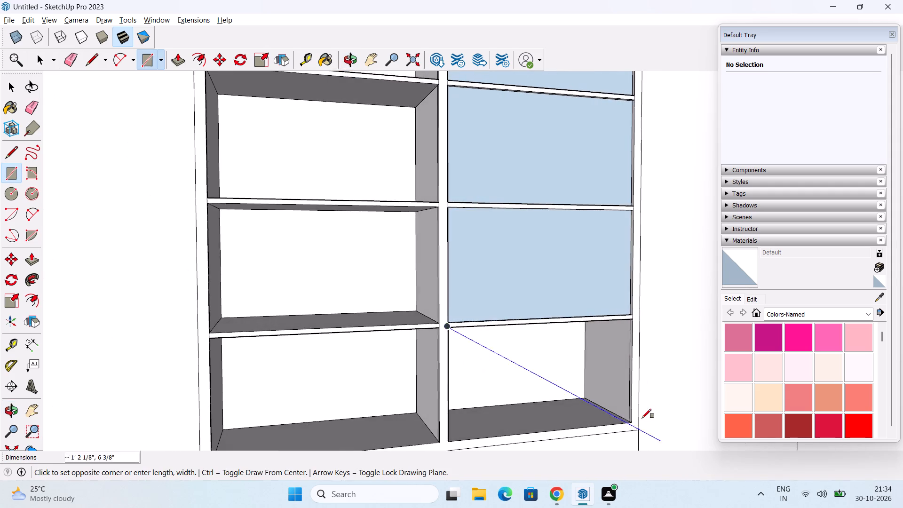
scroll(635, 414, "up", 7)
left_click(628, 426)
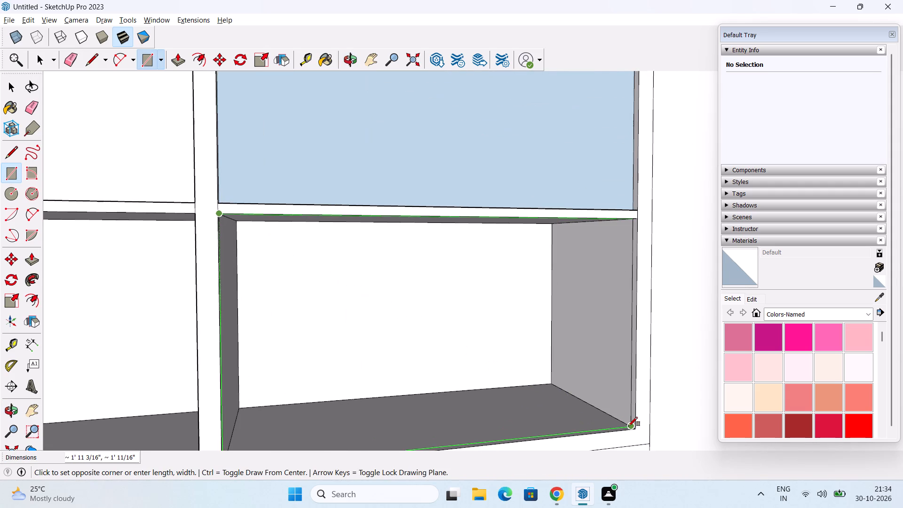
Draw a rectangle about 1' 11 3/16" by 1' 11/16" between the inset edges, closing the left column's bottom compartment.
scroll(621, 381, "down", 6)
middle_click_drag(261, 356, 165, 308)
middle_click_drag(127, 330, 162, 270)
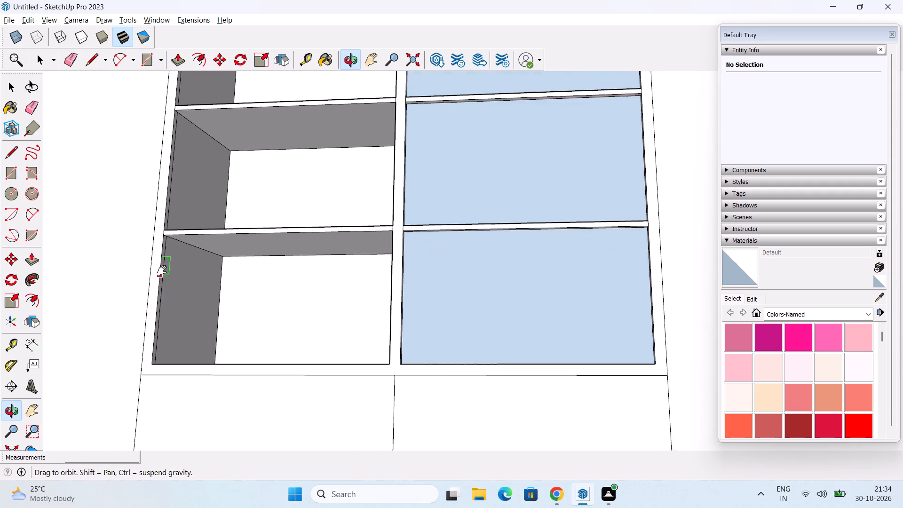
middle_click_drag(162, 270, 162, 270)
scroll(188, 270, "up", 7)
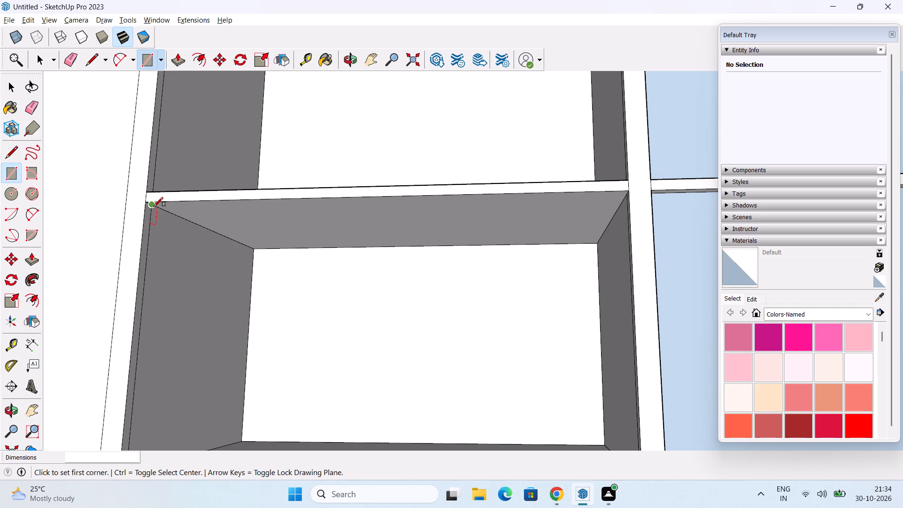
left_click(154, 206)
scroll(343, 326, "down", 4)
middle_click_drag(419, 381, 634, 478)
scroll(535, 393, "up", 3)
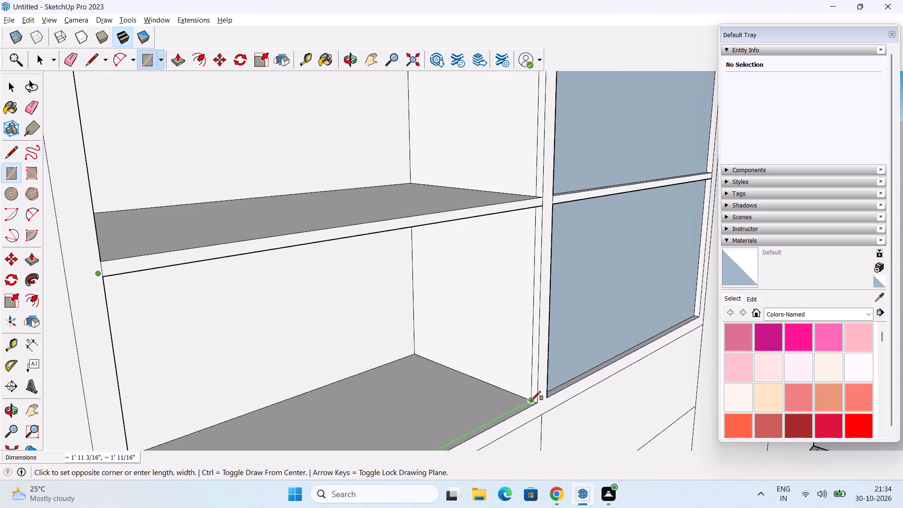
left_click(531, 400)
Draw a rectangle about 1' 11 3/16" by 1' 11/16" between the inset edges, closing the left column's third compartment from the top.
scroll(511, 263, "down", 2)
middle_click_drag(509, 263, 508, 415, "shift")
middle_click_drag(480, 293, 328, 202)
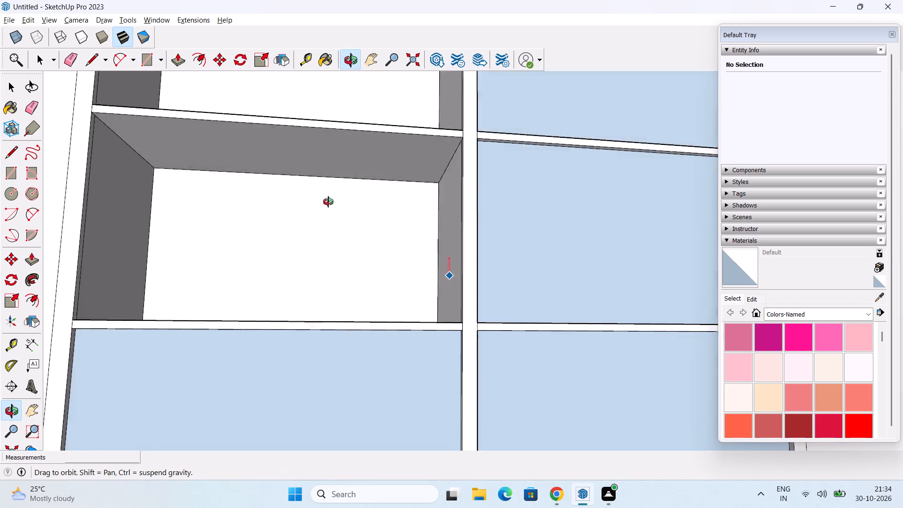
middle_click_drag(328, 202, 246, 103)
left_click(157, 167)
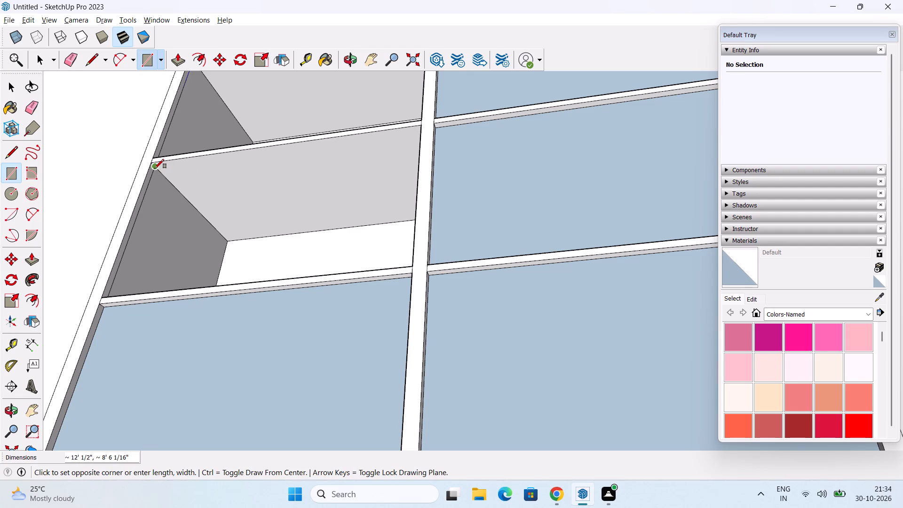
left_click(155, 168)
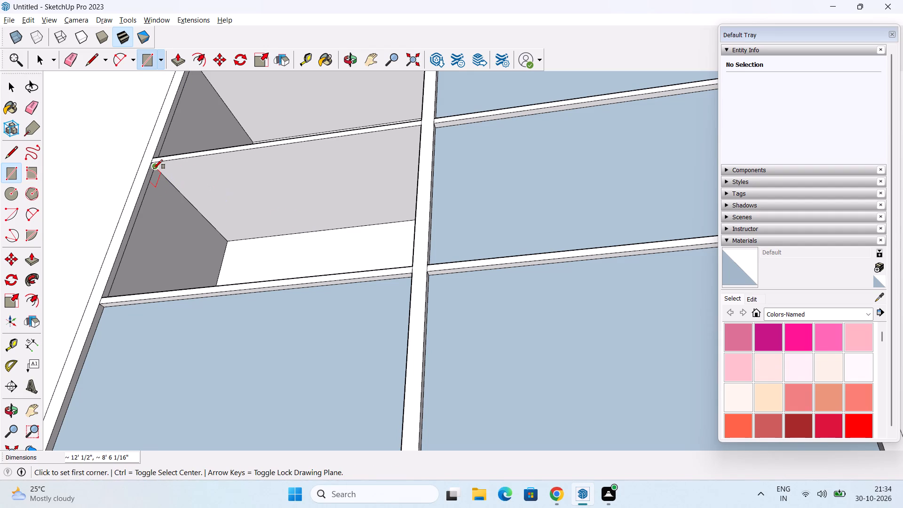
left_click(156, 167)
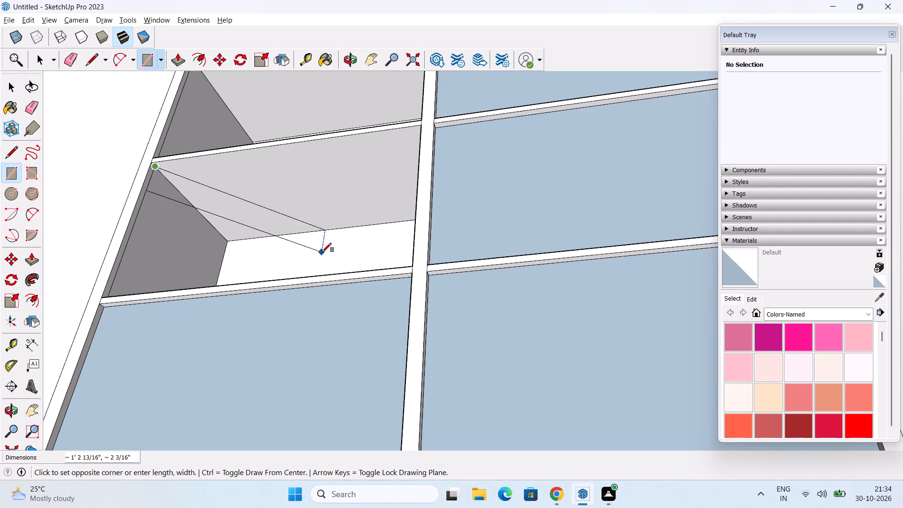
middle_click_drag(325, 252, 570, 394)
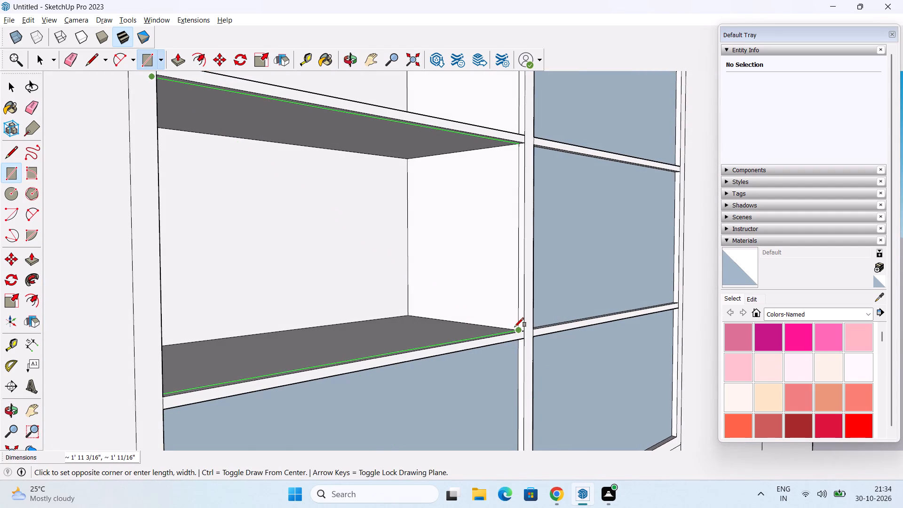
left_click(515, 327)
Draw a rectangle between the inset edges to close the left column's second compartment from the top, upper left to lower right corner.
scroll(499, 230, "down", 3)
middle_click_drag(509, 219, 461, 420)
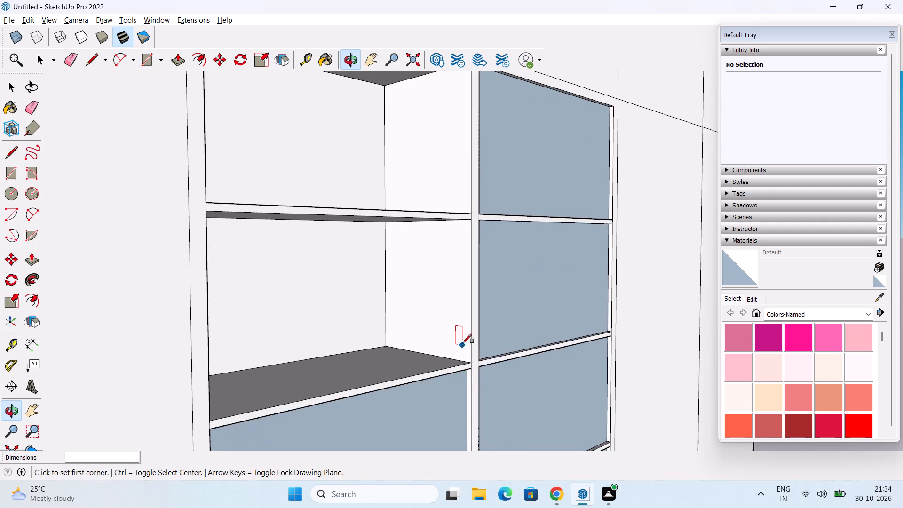
middle_click_drag(463, 342, 206, 250)
scroll(204, 237, "up", 6)
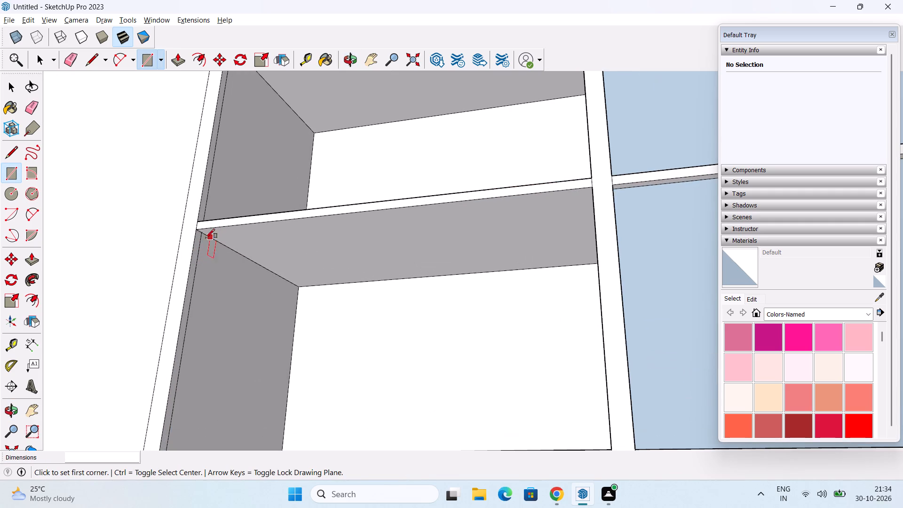
left_click(201, 233)
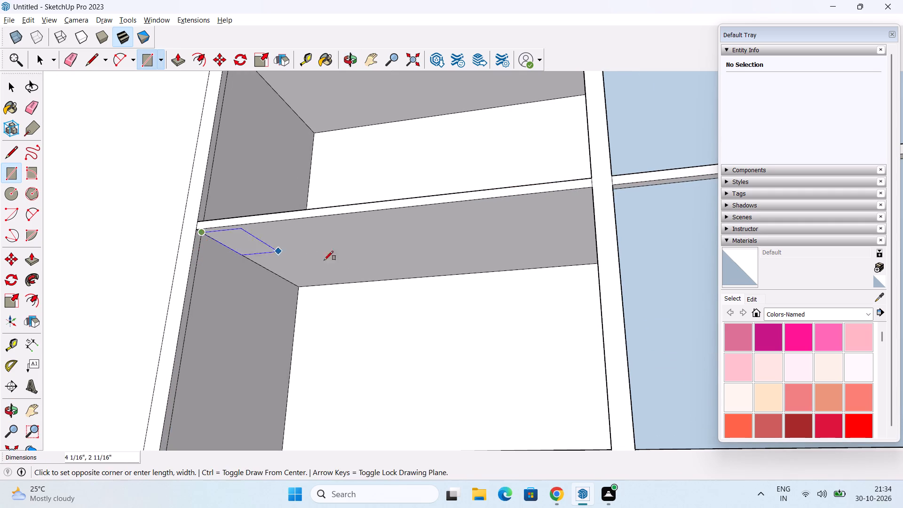
scroll(380, 280, "down", 4)
middle_click_drag(442, 344, 652, 456)
scroll(538, 370, "up", 4)
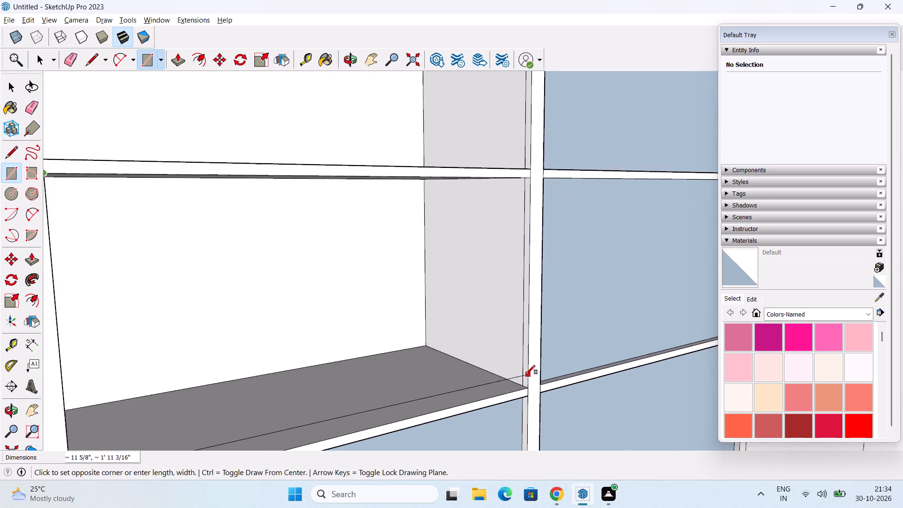
scroll(526, 374, "up", 2)
left_click(523, 388)
Draw a rectangle about 1' 11 3/16" by 1' 1 3/16" between the inset edges, closing the left column's top compartment.
scroll(516, 315, "down", 4)
middle_click_drag(537, 281, 549, 365)
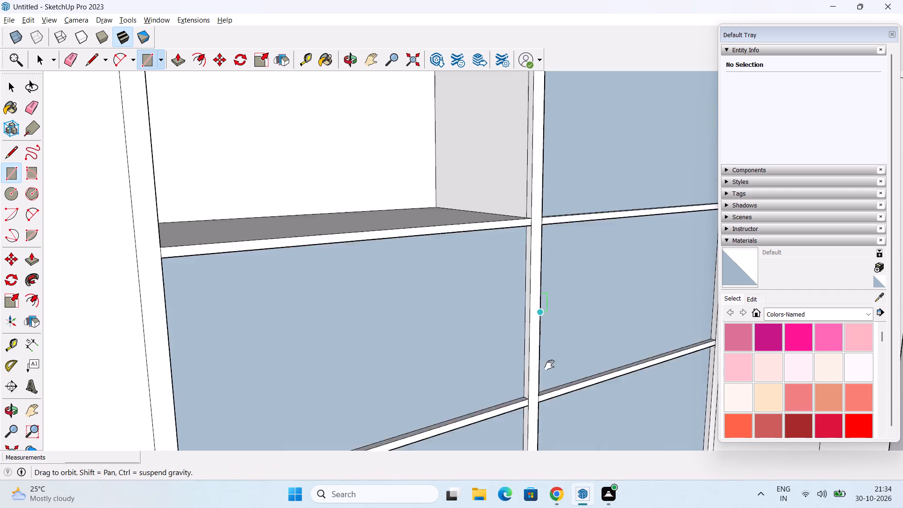
middle_click_drag(549, 365, 556, 428)
middle_click_drag(554, 416, 376, 306)
scroll(158, 126, "up", 3)
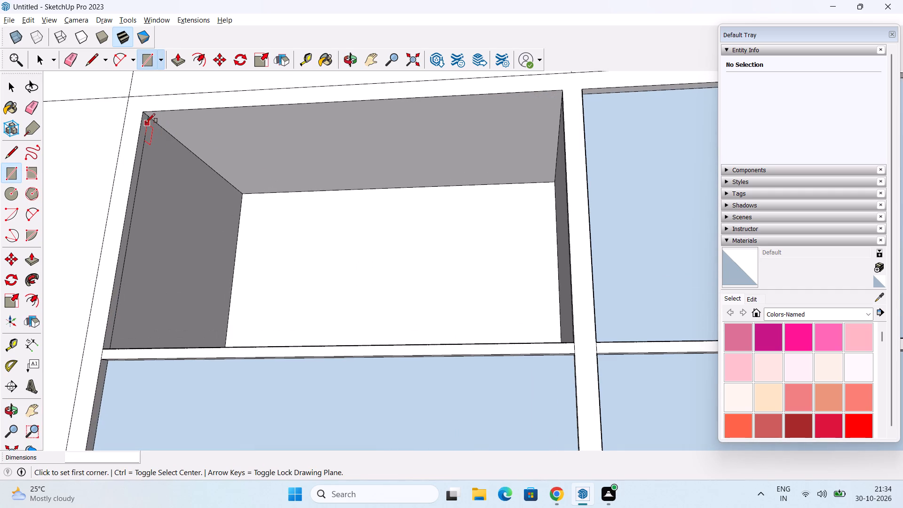
left_click(148, 119)
middle_click_drag(490, 345, 636, 421)
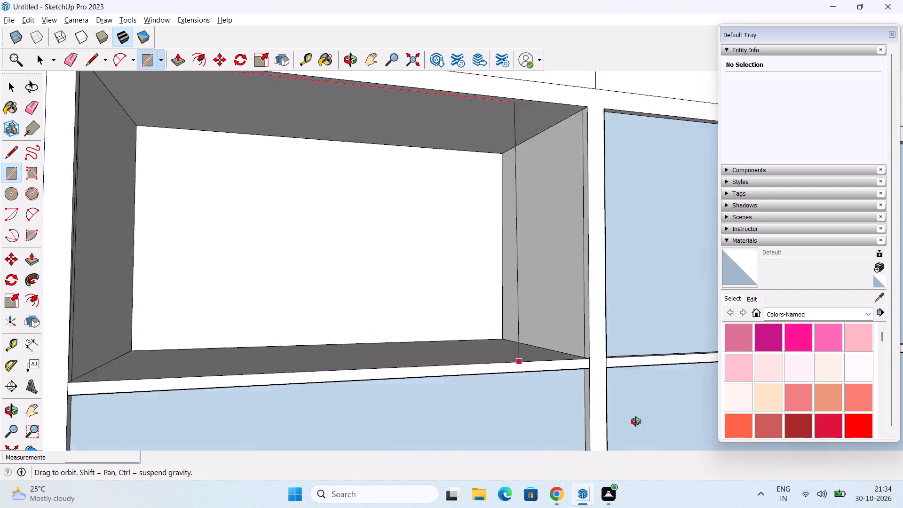
middle_click_drag(636, 421, 714, 481)
scroll(622, 373, "up", 3)
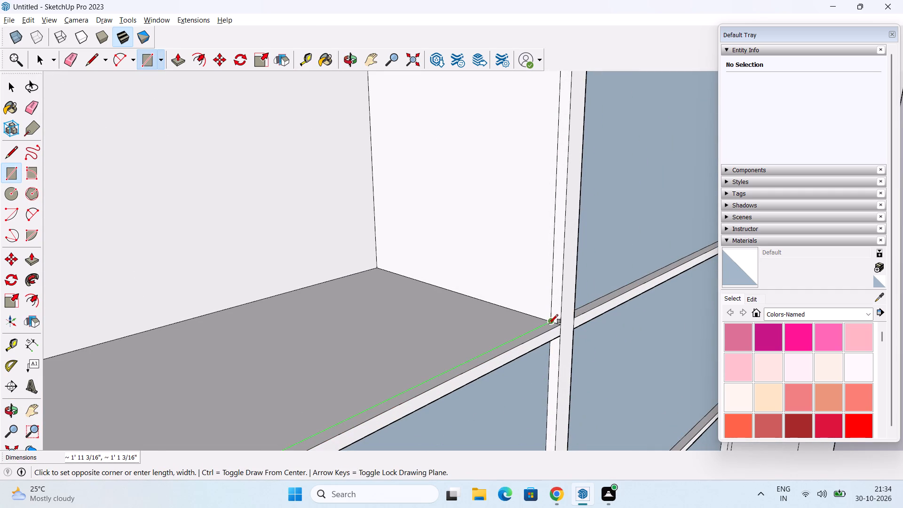
left_click(549, 324)
Reverse the faces closing the left column's top and second compartments so their front sides face outward.
key("space")
scroll(549, 322, "down", 8)
left_click(432, 283)
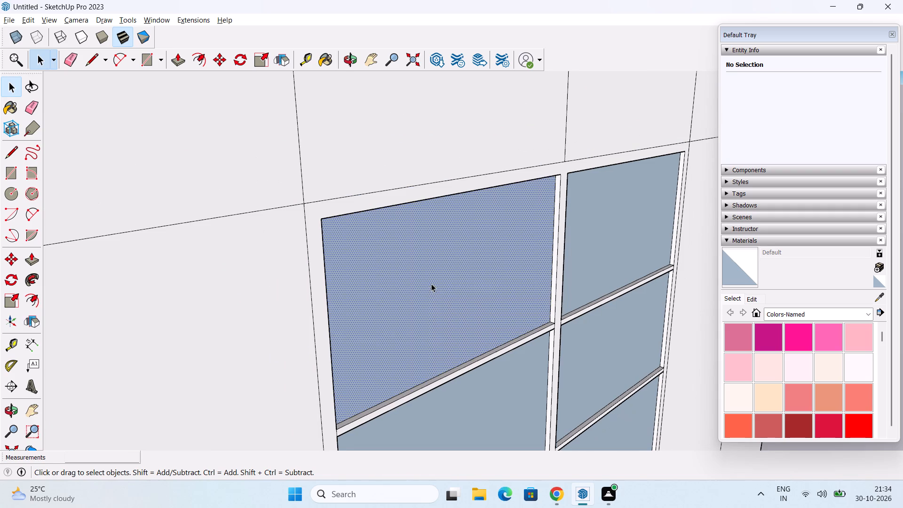
right_click(431, 283)
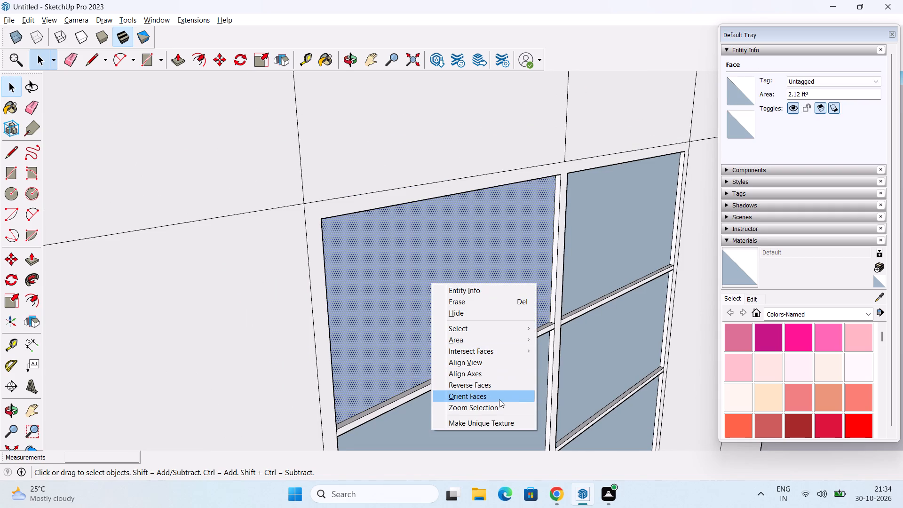
left_click(492, 384)
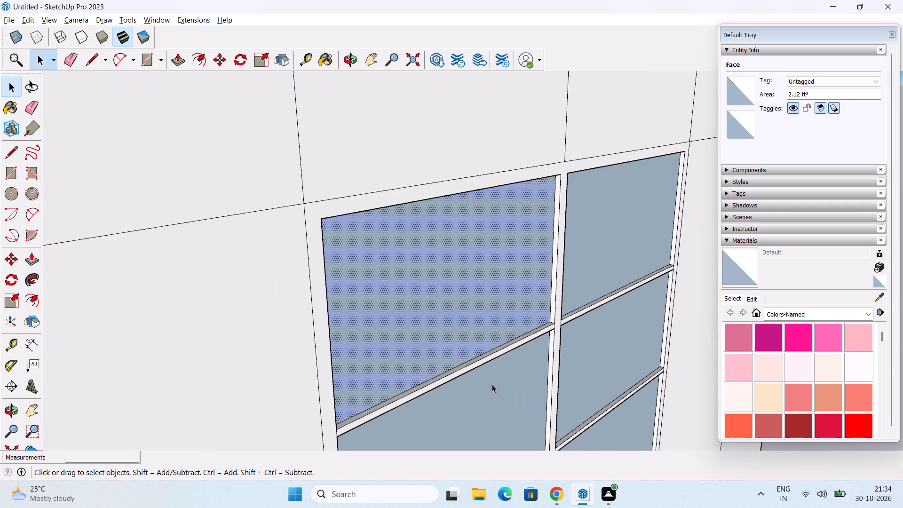
left_click(487, 411)
right_click(489, 407)
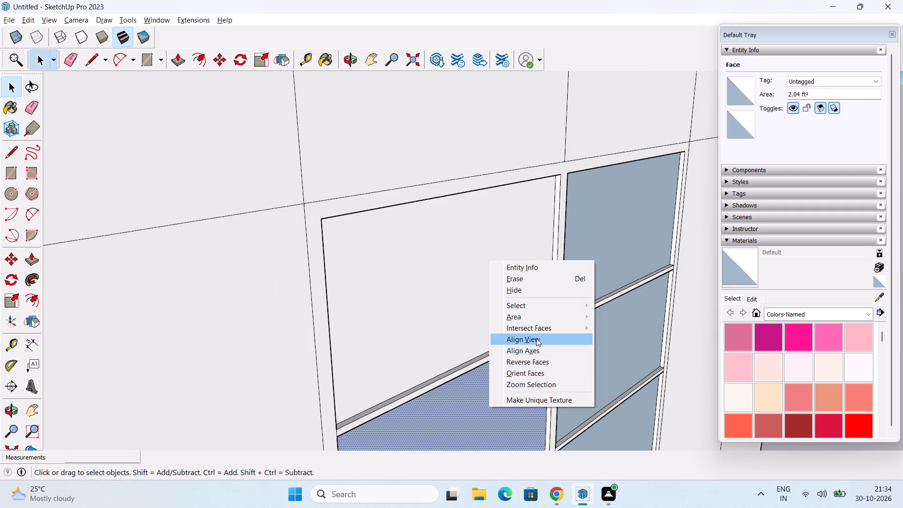
left_click(549, 362)
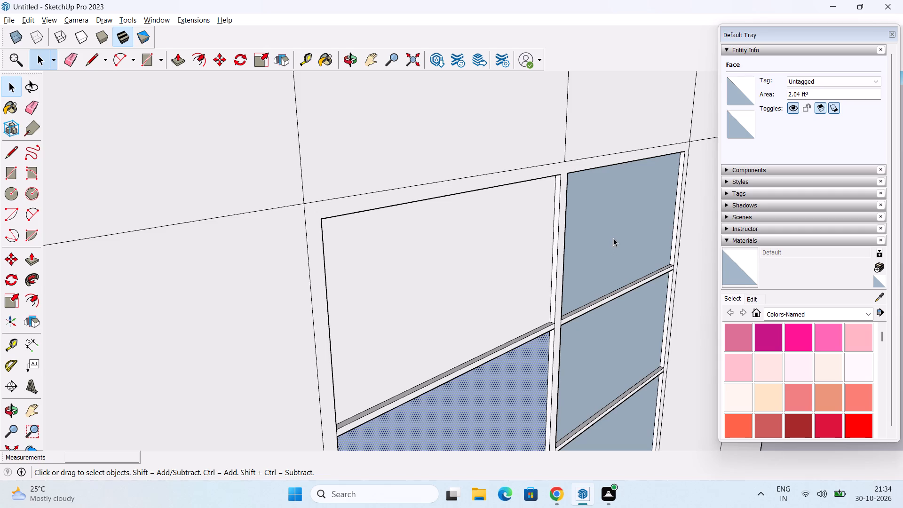
Reverse the faces closing the right column's top and second compartments so their front sides face outward.
double_click(613, 238)
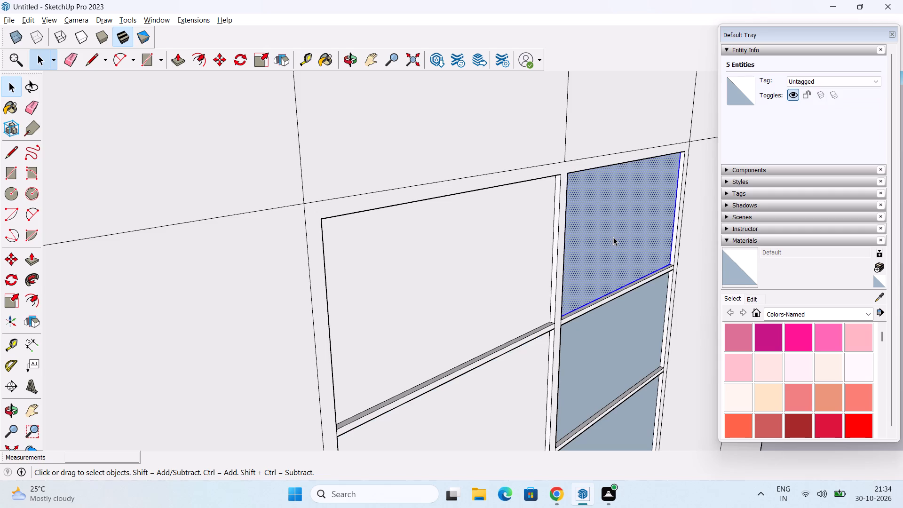
right_click(613, 237)
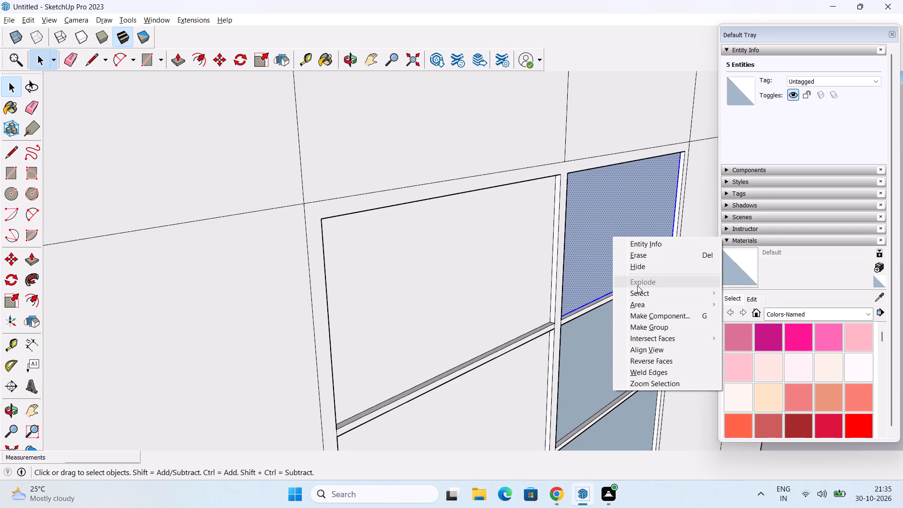
left_click(672, 362)
left_click(612, 364)
right_click(612, 364)
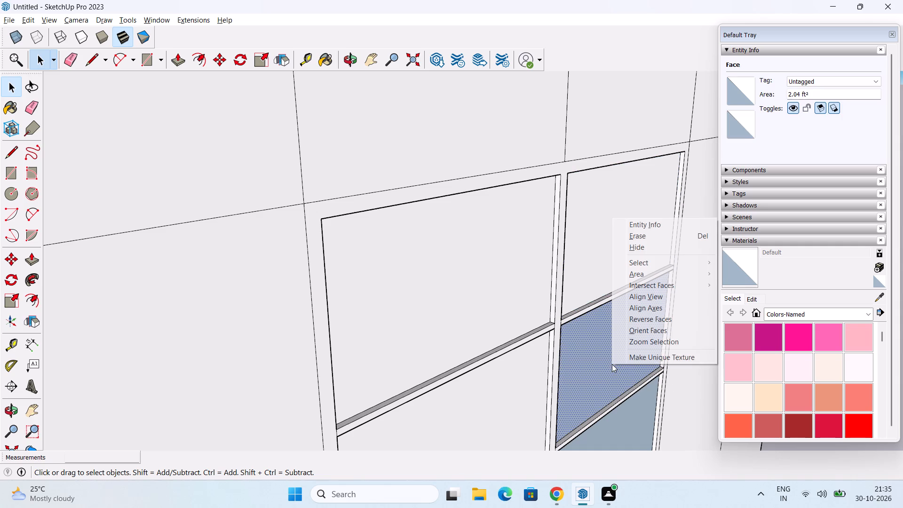
left_click(674, 320)
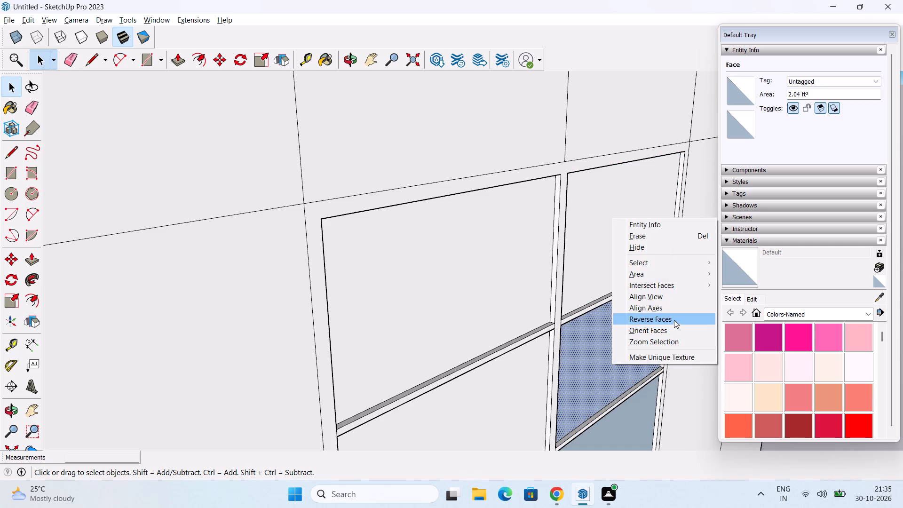
Reverse the faces closing the right column's third and bottom compartments so their front sides face outward.
middle_click_drag(623, 407, 578, 279)
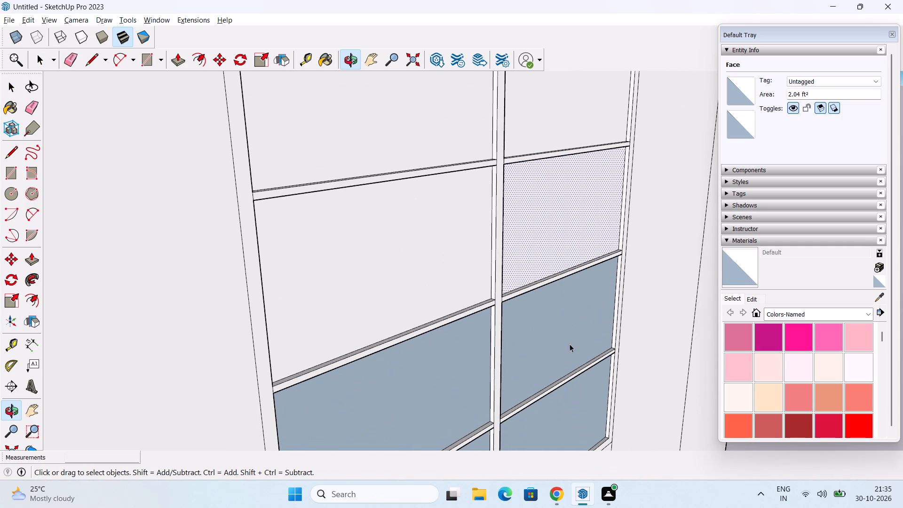
left_click(570, 344)
right_click(569, 338)
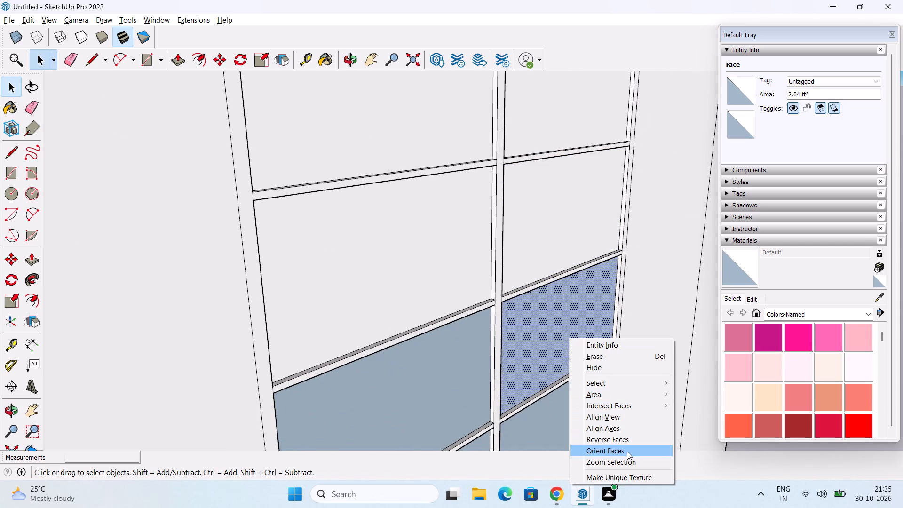
left_click(631, 439)
middle_click_drag(629, 438, 617, 317)
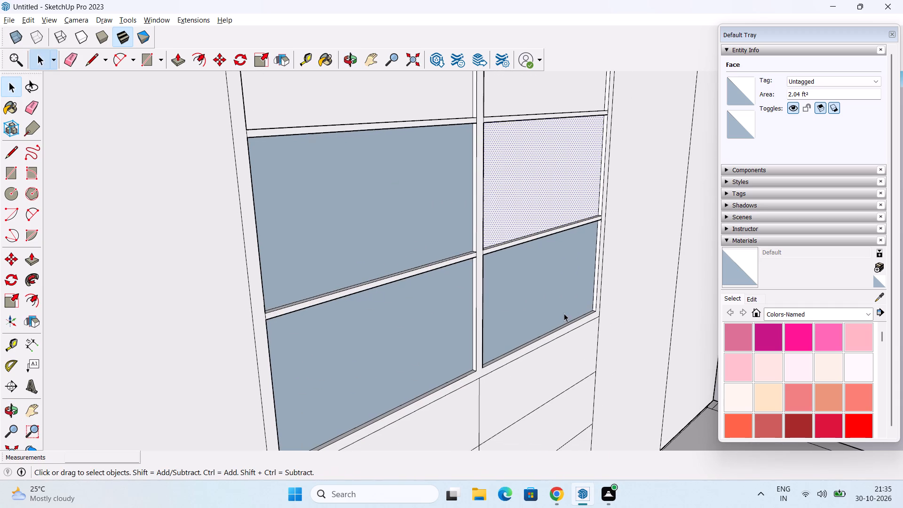
left_click(548, 298)
right_click(547, 298)
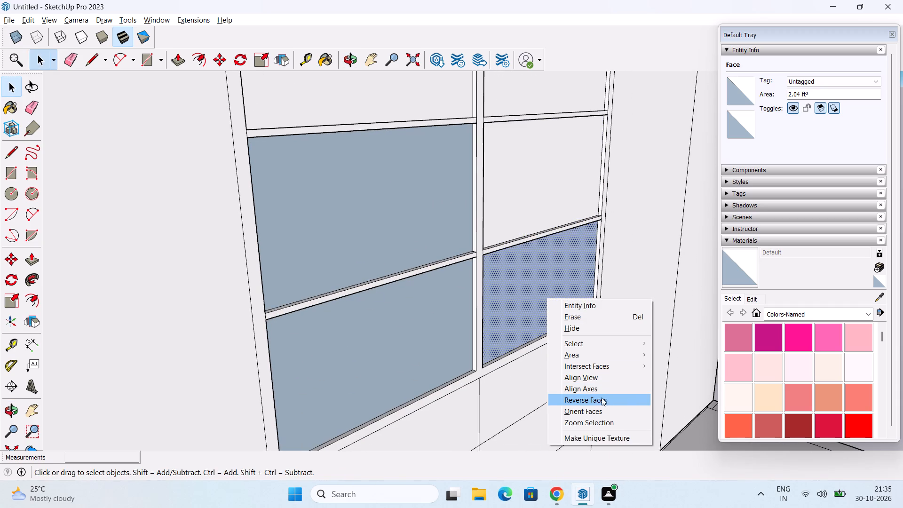
left_click(607, 401)
Reverse the faces closing the left column's third and bottom compartments so their front sides face outward.
left_click(385, 241)
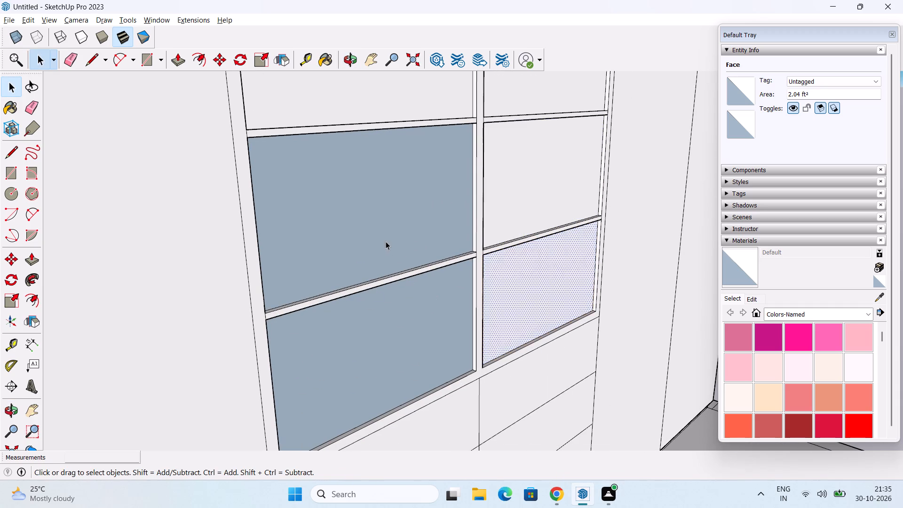
right_click(385, 243)
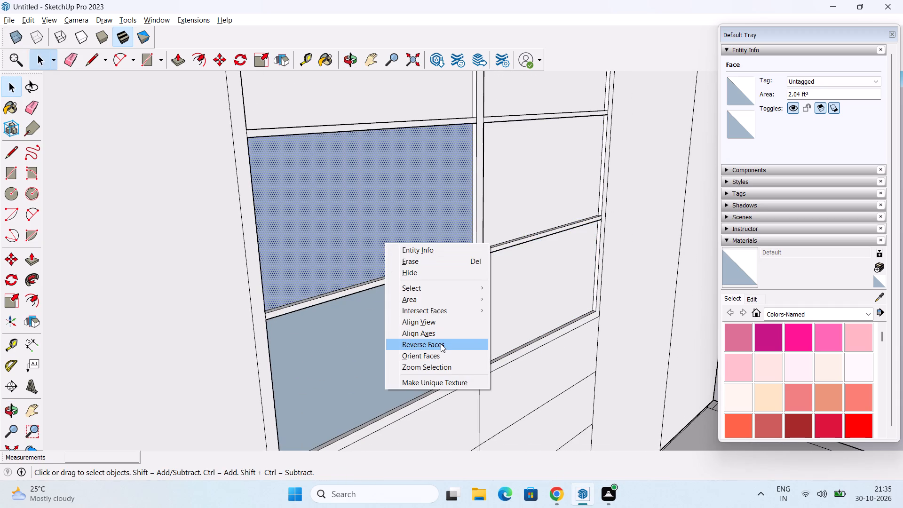
left_click(442, 344)
left_click(409, 342)
right_click(408, 342)
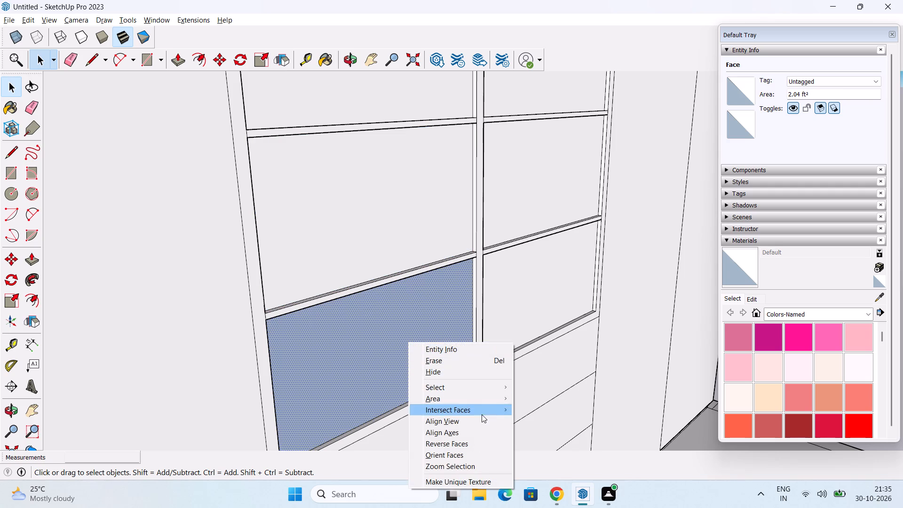
left_click(466, 443)
middle_click_drag(490, 398, 491, 397)
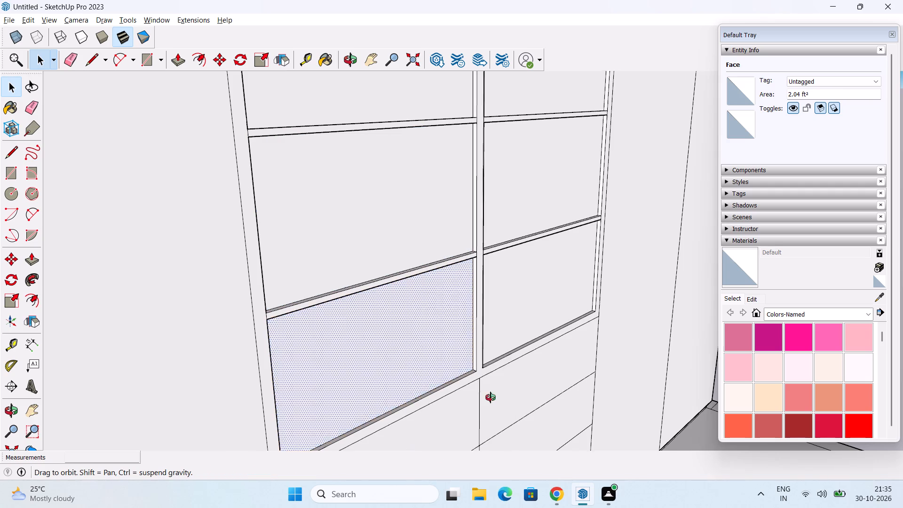
middle_click_drag(491, 397, 228, 420)
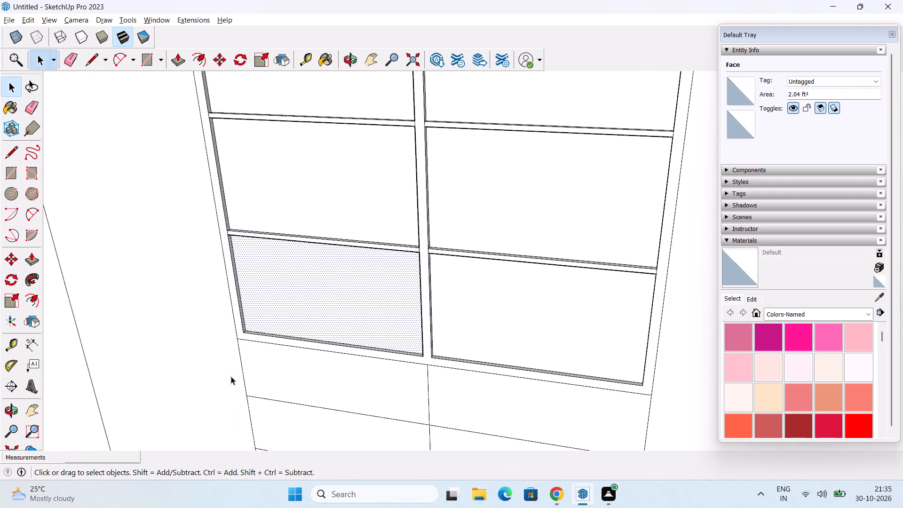
scroll(232, 375, "down", 11)
left_click(635, 310)
Paint the closing faces of both columns' top and second compartments with Translucent Glass Tinted from Glass and Mirrors.
middle_click_drag(392, 312, 335, 305)
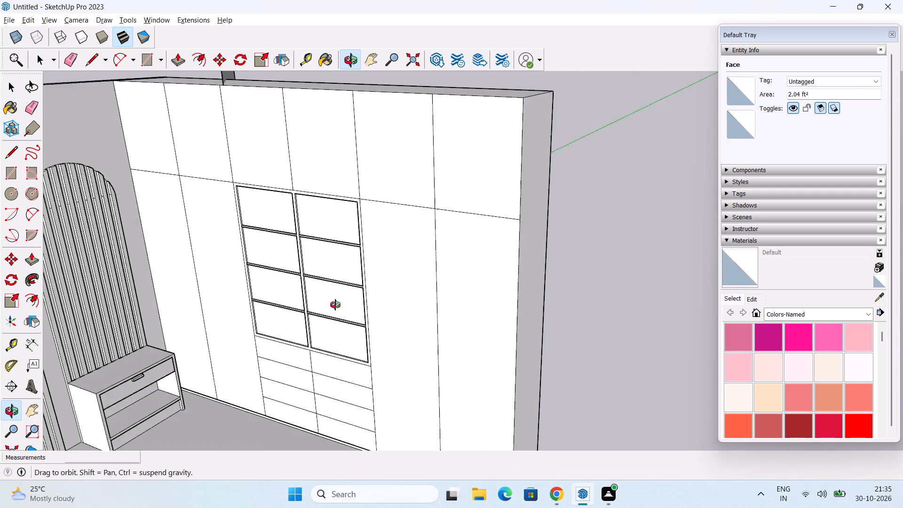
middle_click_drag(335, 305, 334, 305)
scroll(267, 232, "up", 6)
middle_click_drag(318, 269, 283, 242)
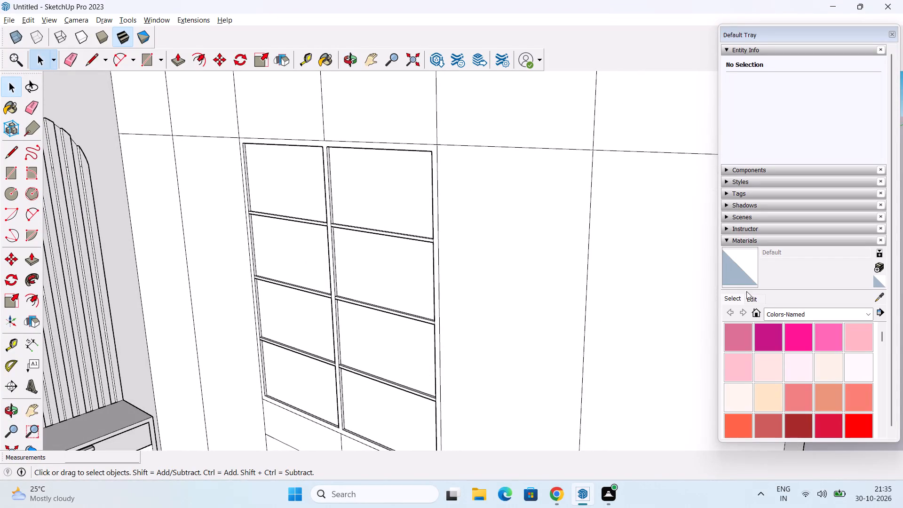
left_click(727, 297)
left_click(777, 314)
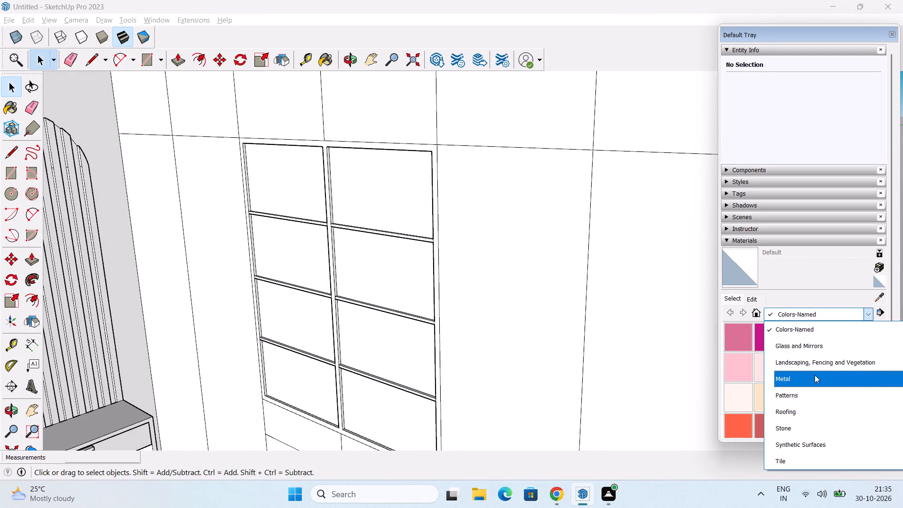
left_click(816, 350)
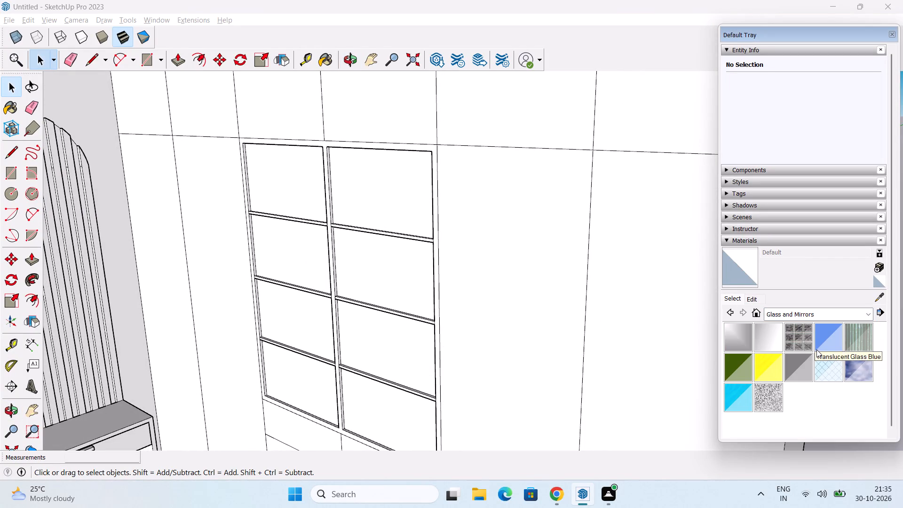
left_click(745, 393)
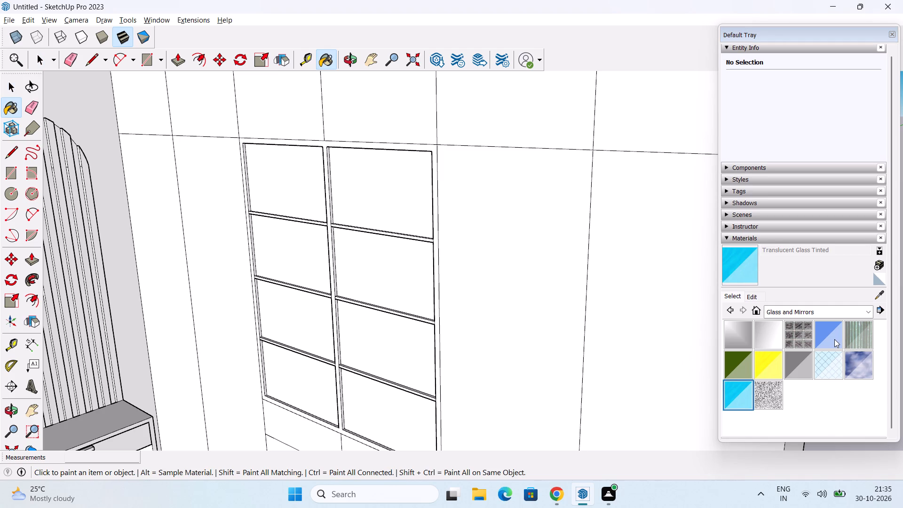
left_click(300, 190)
left_click(376, 197)
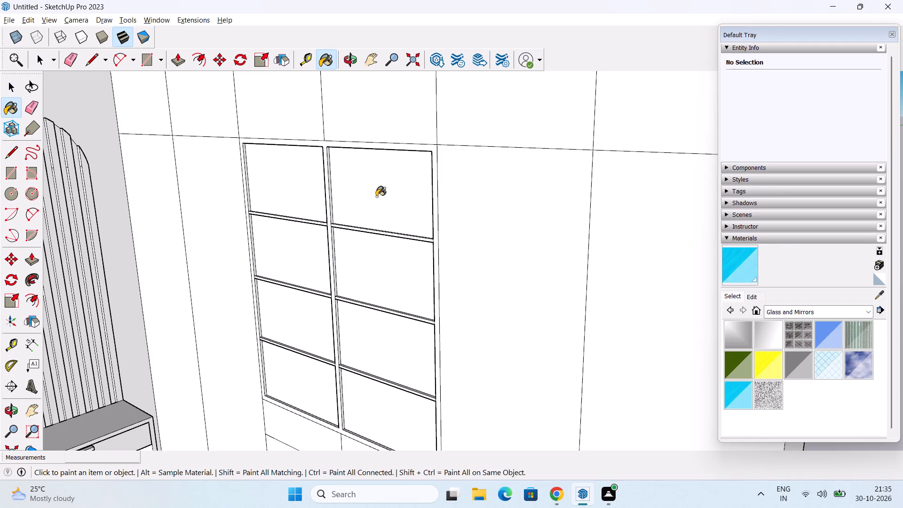
left_click(309, 248)
left_click(393, 271)
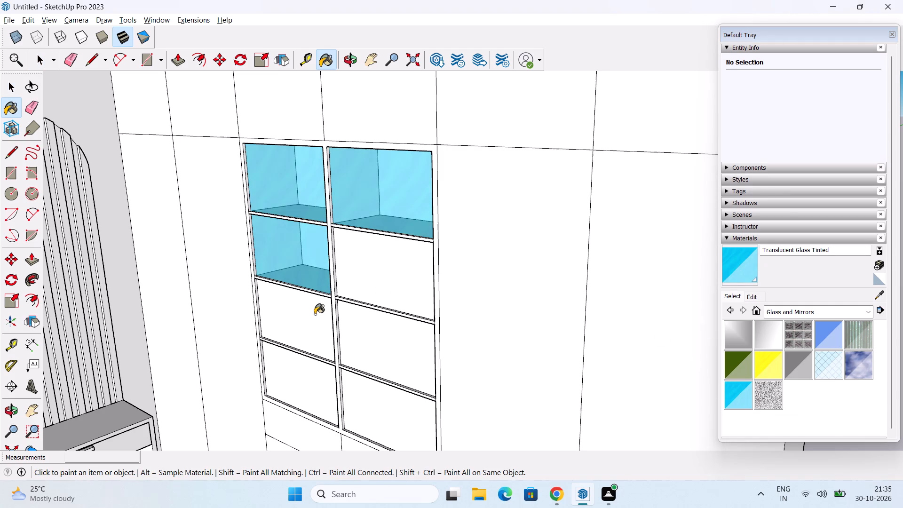
Paint the closing faces of both columns' third and bottom compartments with Translucent Glass Tinted.
left_click(313, 314)
left_click(388, 338)
left_click(312, 369)
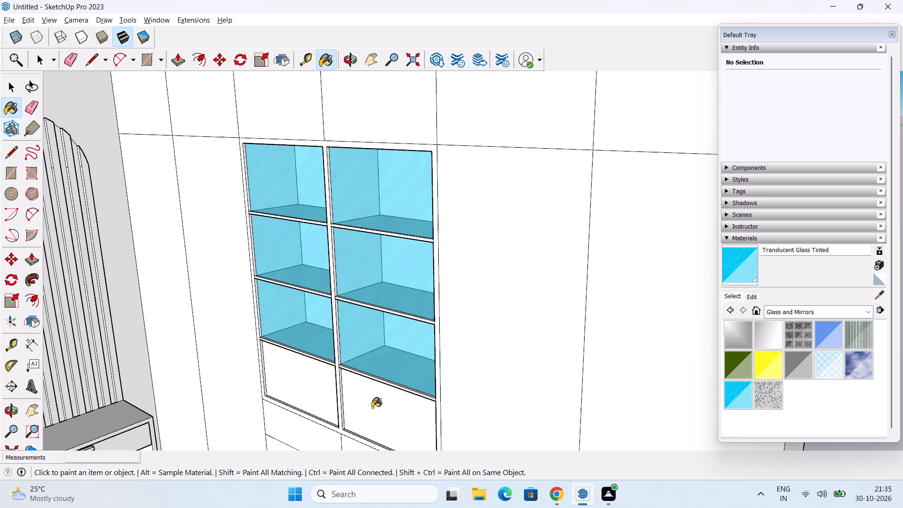
left_click(391, 413)
middle_click_drag(388, 360, 394, 346)
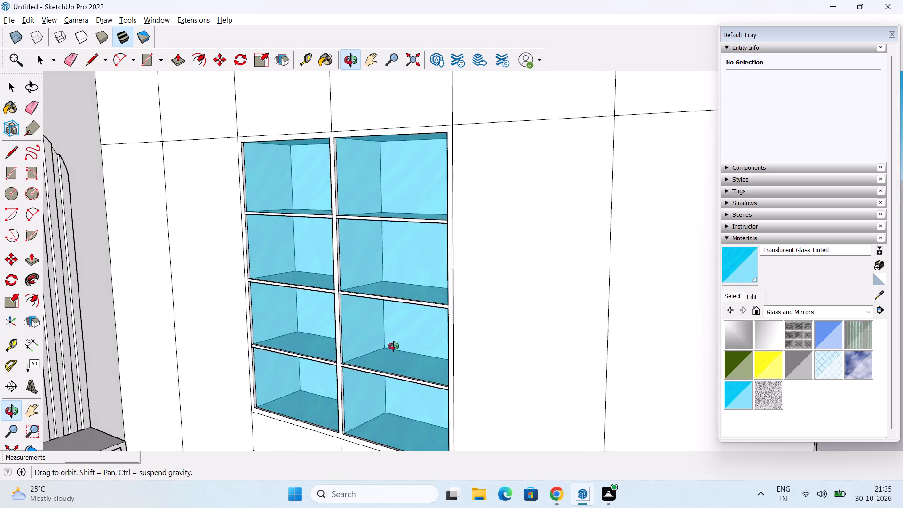
middle_click_drag(394, 346, 382, 350)
key("space")
Darken the colour of the Translucent Glass Tinted material to a deep teal.
left_click(751, 294)
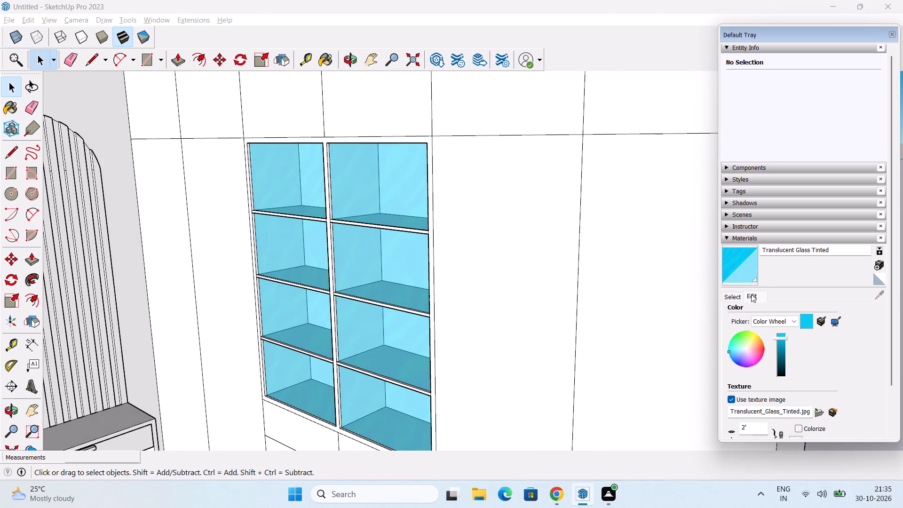
left_click(782, 353)
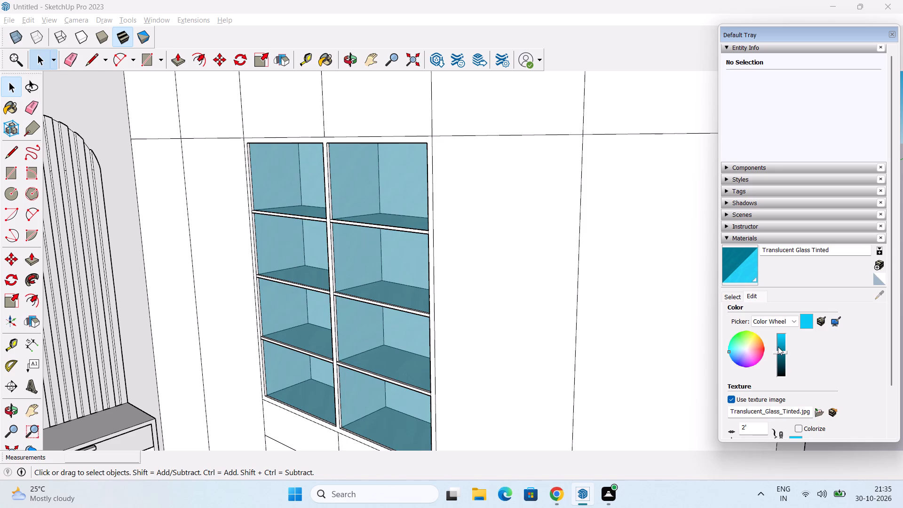
left_click(782, 357)
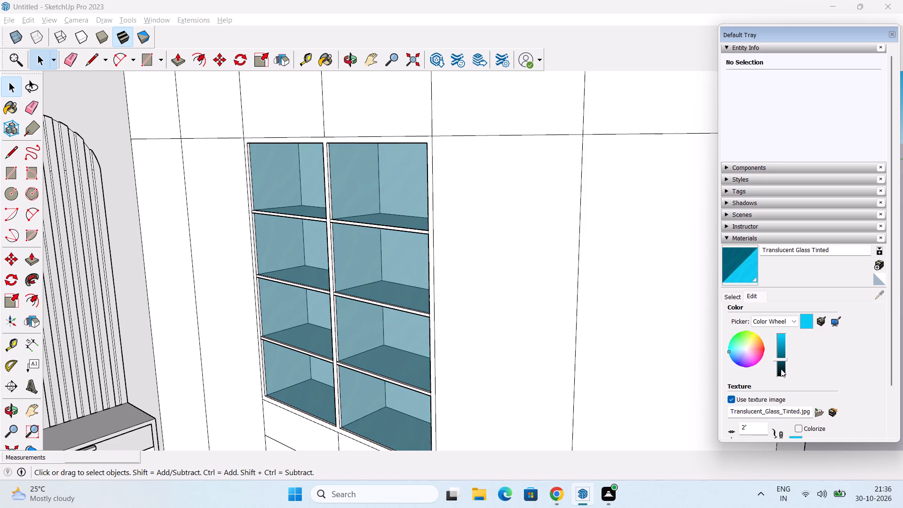
left_click(780, 368)
middle_click_drag(507, 334, 609, 324)
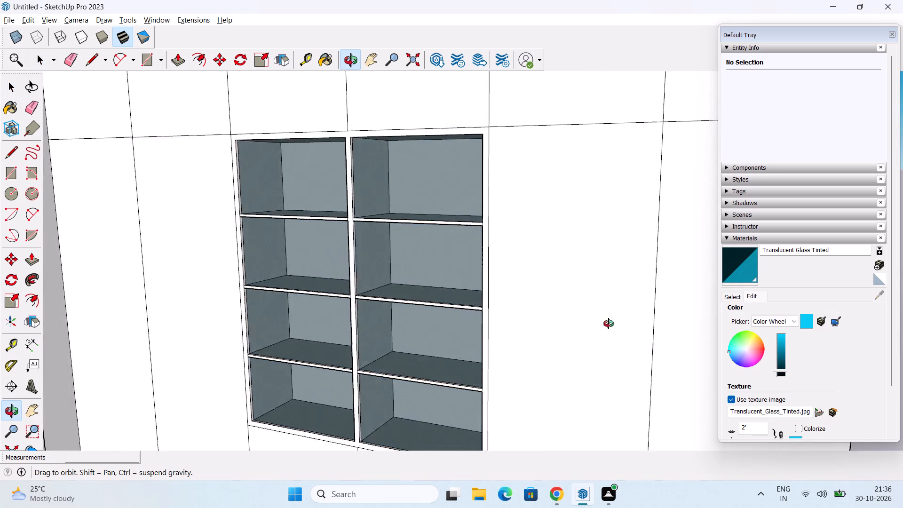
middle_click_drag(609, 324, 477, 341)
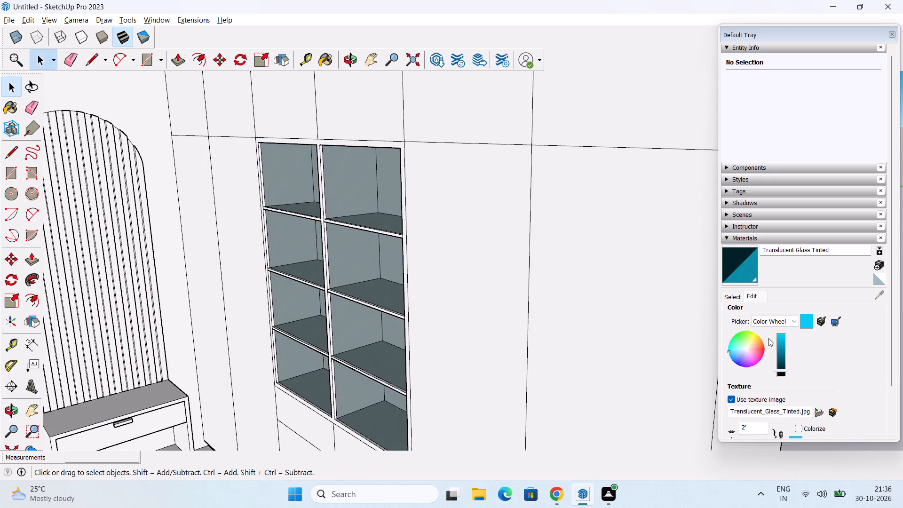
left_click(780, 359)
Examine the glazed shelf compartments together with the ribbed wall, arched panels and bedside boxes.
scroll(592, 335, "down", 2)
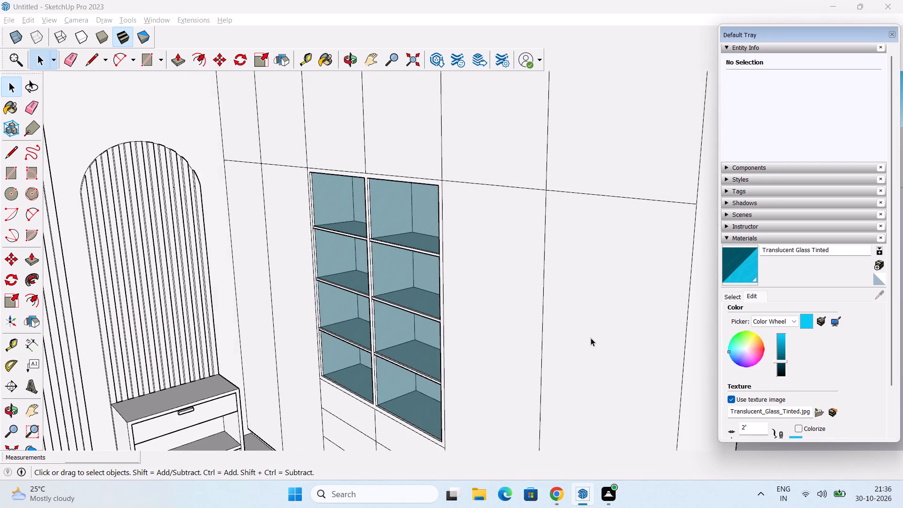
scroll(591, 338, "down", 5)
middle_click_drag(586, 357, 516, 375)
scroll(527, 350, "down", 3)
middle_click_drag(526, 362, 557, 288)
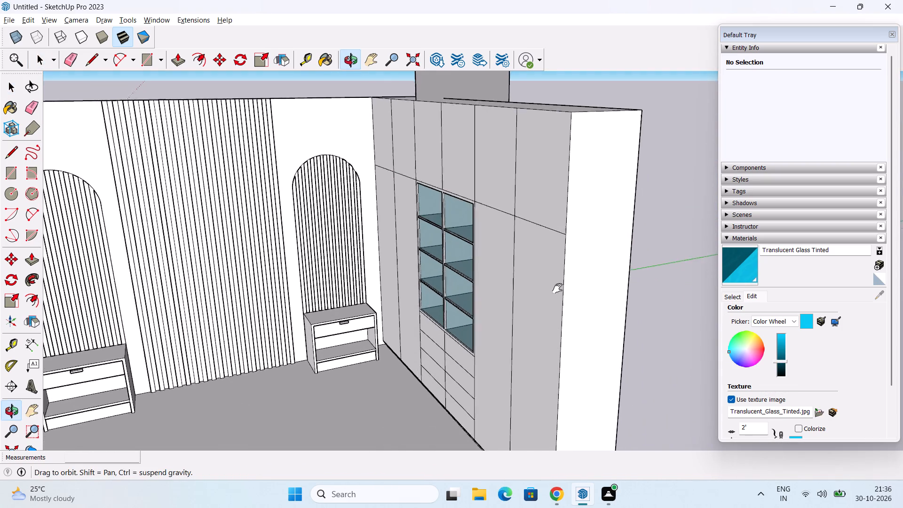
middle_click_drag(557, 288, 559, 285)
middle_click_drag(533, 341, 549, 349)
middle_click_drag(444, 322, 536, 291)
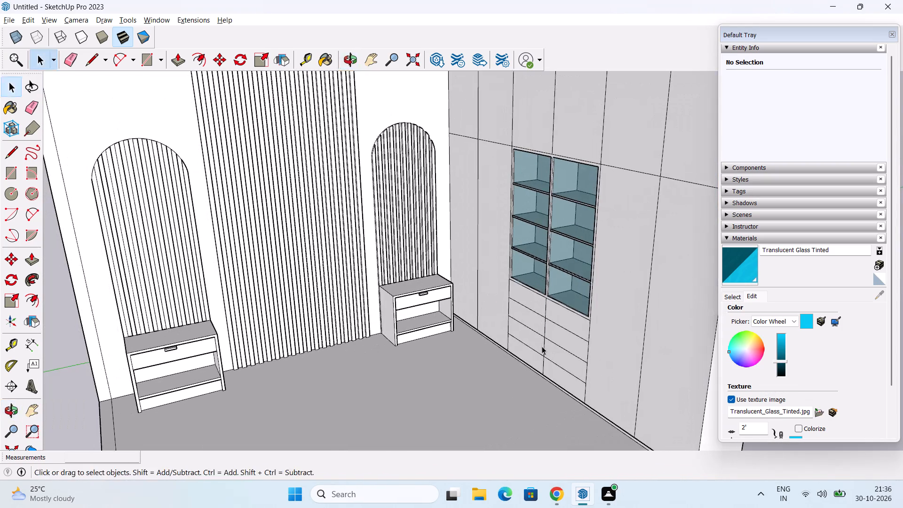
middle_click_drag(542, 346, 545, 326)
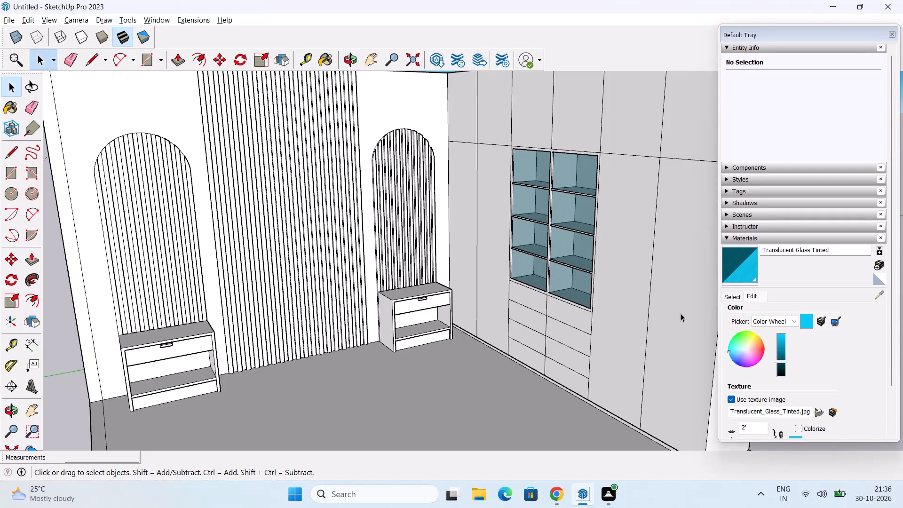
Paint the left bedside box's top, drawer front and front frame with Formica Laminate Light from Synthetic Surfaces.
left_click(733, 295)
left_click(832, 315)
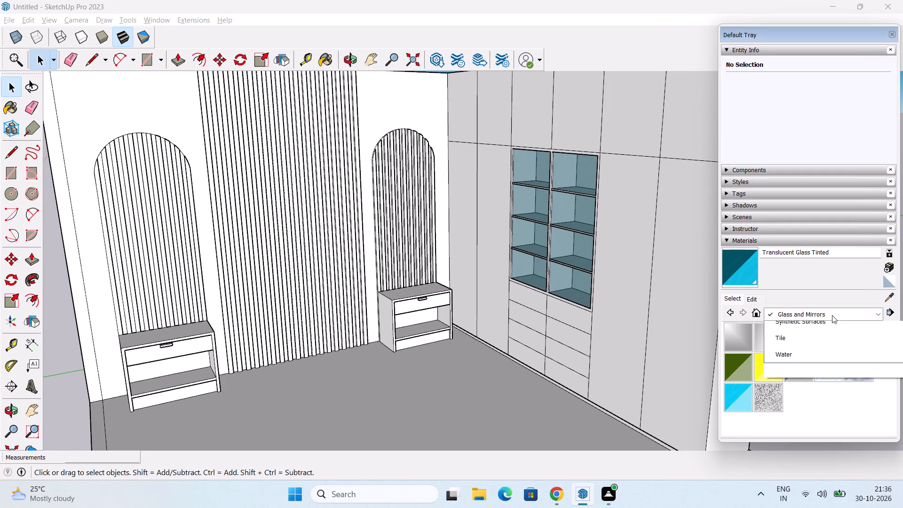
scroll(809, 382, "up", 2)
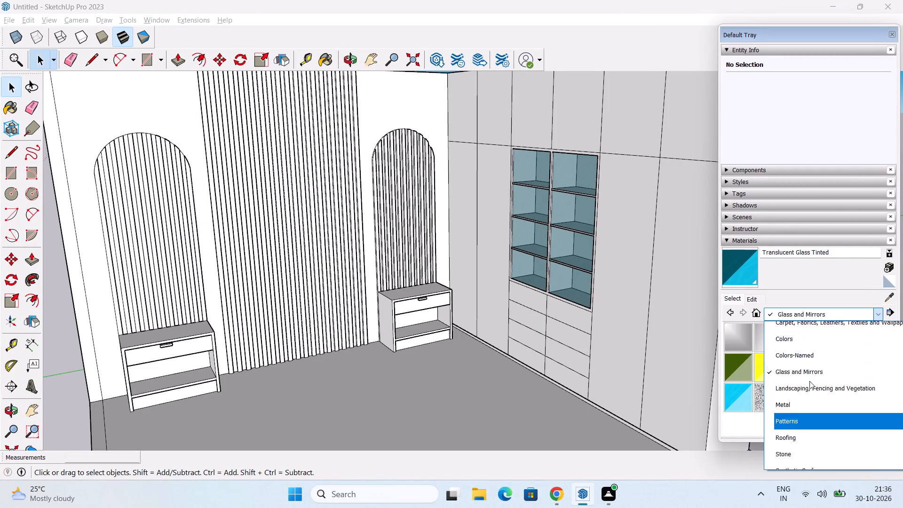
scroll(836, 413, "down", 2)
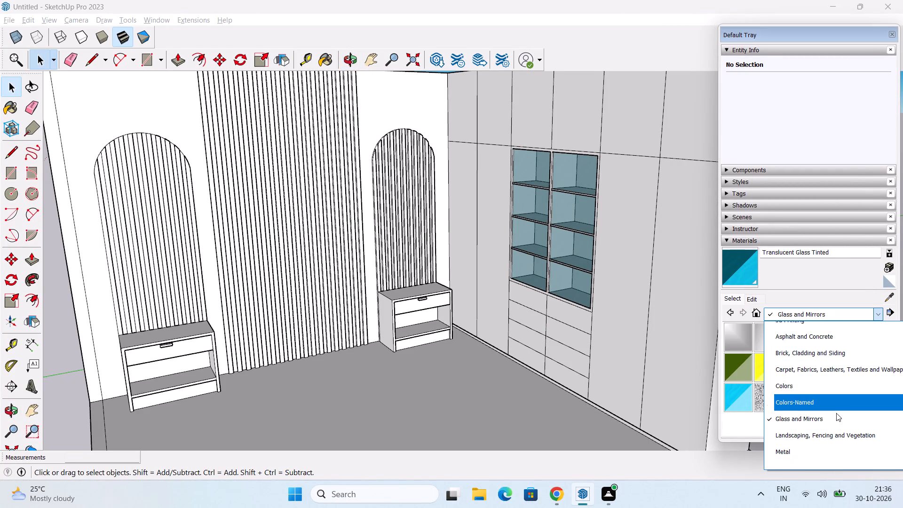
scroll(836, 413, "down", 1)
left_click(834, 394)
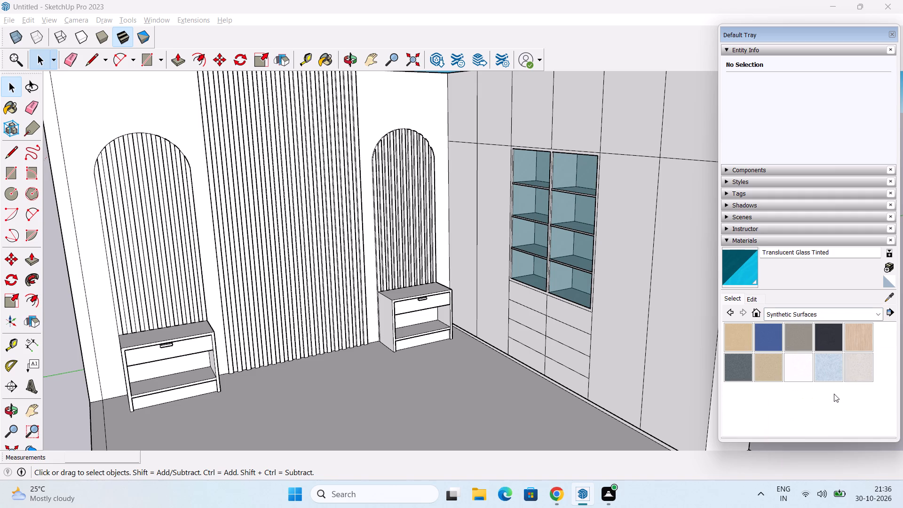
left_click(862, 327)
scroll(194, 347, "up", 5)
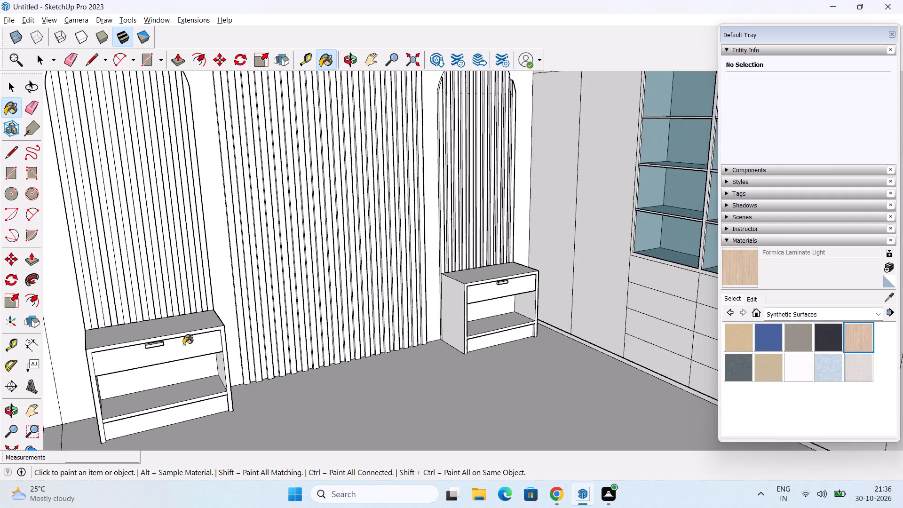
scroll(183, 345, "up", 1)
left_click(195, 324)
middle_click_drag(186, 343, 261, 322)
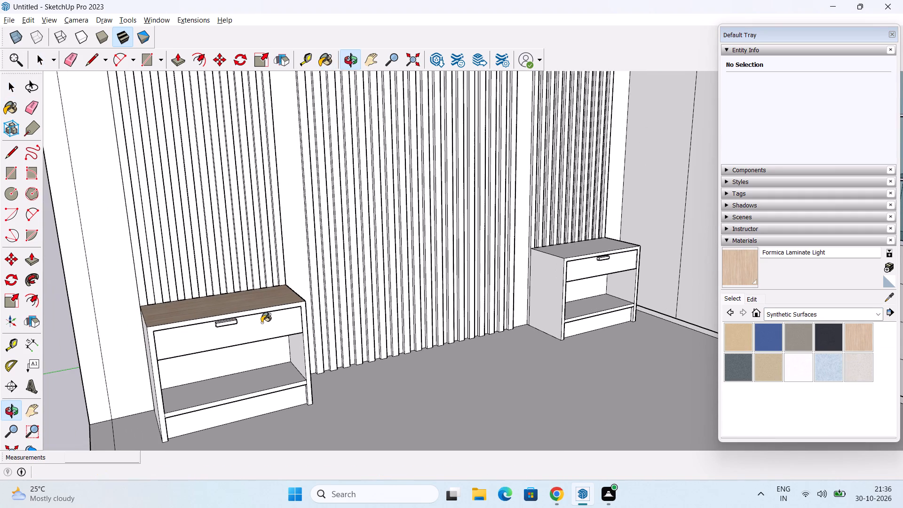
left_click(261, 322)
scroll(259, 324, "up", 5)
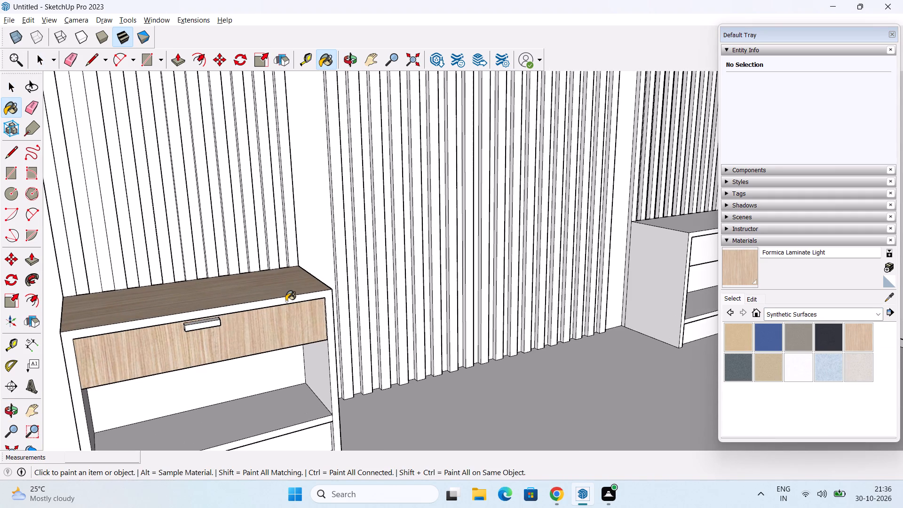
left_click(286, 301)
Paint both outer side faces of the left bedside box with Formica Laminate Light.
middle_click_drag(255, 327, 332, 322)
middle_click_drag(222, 353, 348, 341)
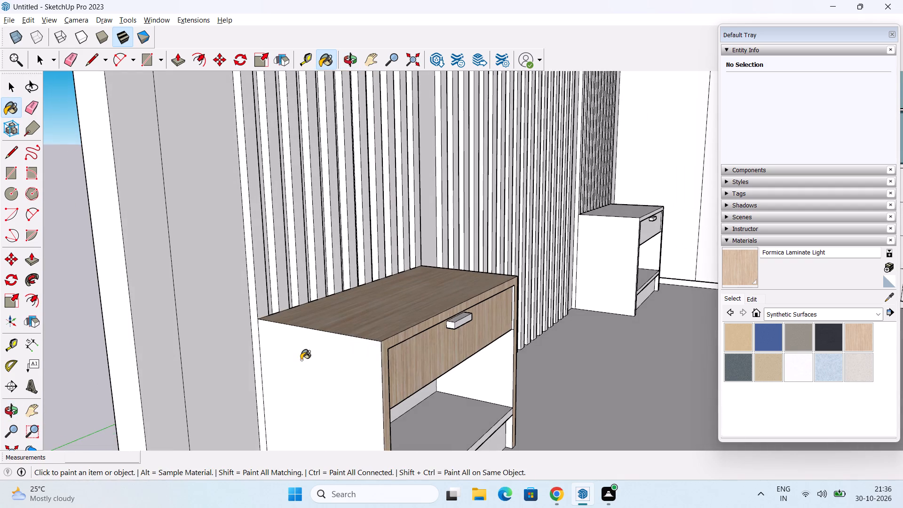
left_click(302, 359)
scroll(393, 334, "down", 3)
middle_click_drag(469, 362, 160, 352)
scroll(330, 339, "up", 2)
scroll(262, 305, "up", 2)
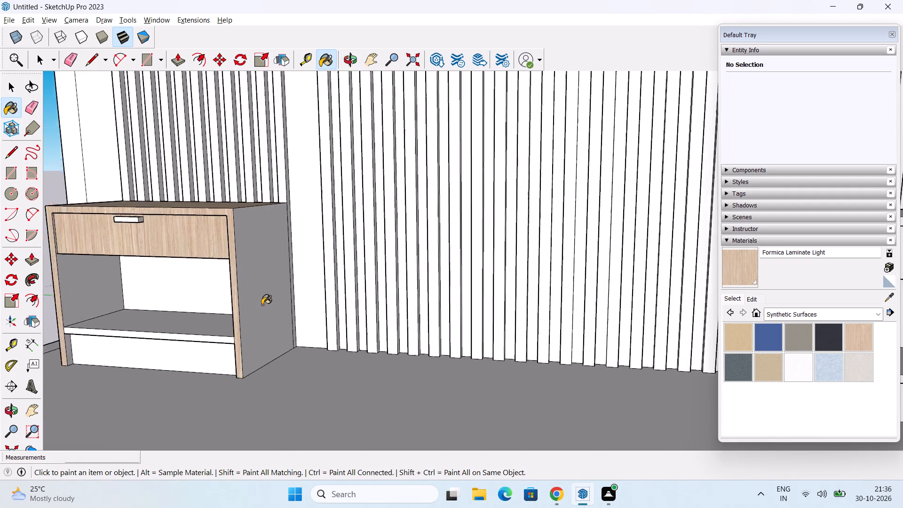
scroll(262, 305, "up", 1)
left_click(262, 303)
Paint the left bedside box's bottom front panel, shelf, inner sides and back panel with Formica Laminate Light.
left_click(182, 358)
scroll(182, 357, "up", 2)
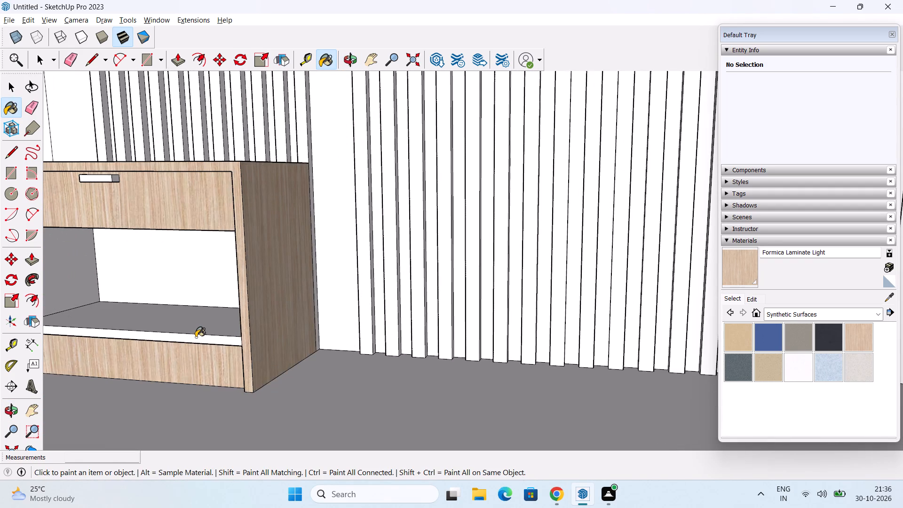
left_click(196, 337)
middle_click_drag(196, 333, 293, 249)
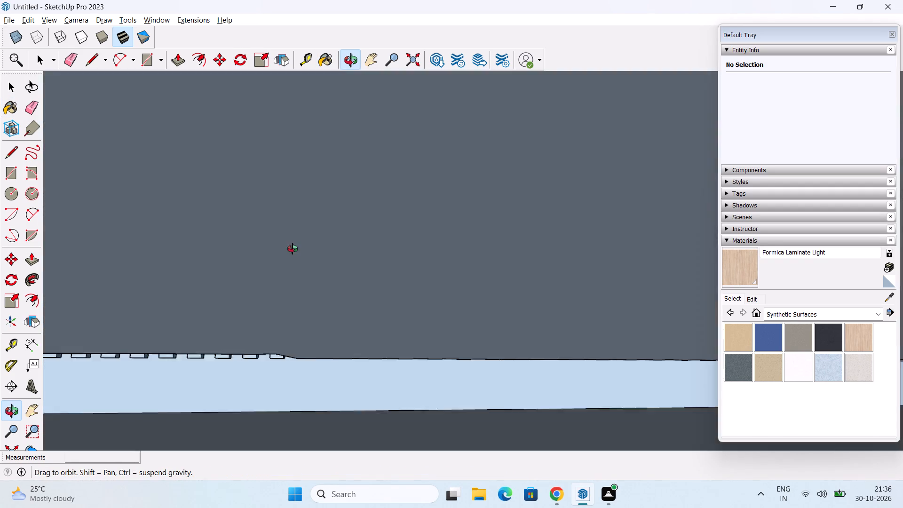
middle_click_drag(293, 249, 375, 350)
left_click(345, 336)
left_click(261, 317)
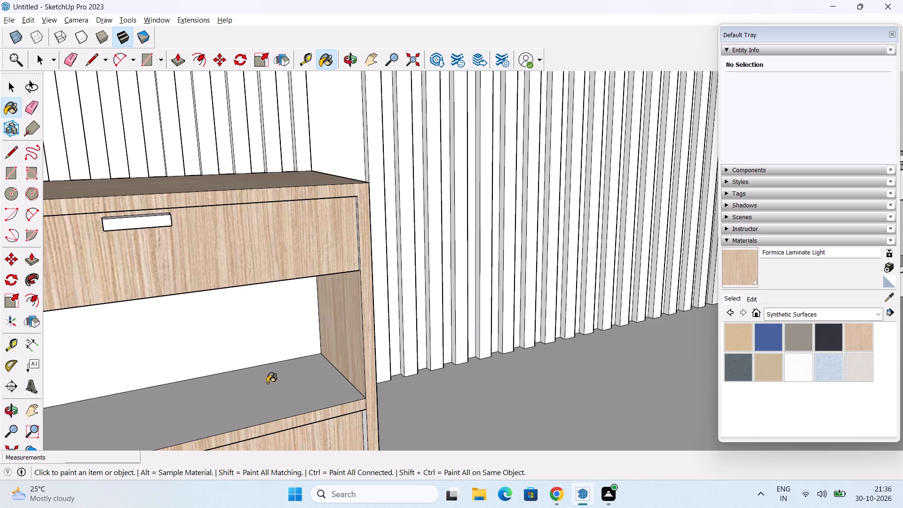
left_click(267, 383)
middle_click_drag(288, 373, 107, 349)
middle_click_drag(104, 334, 250, 349)
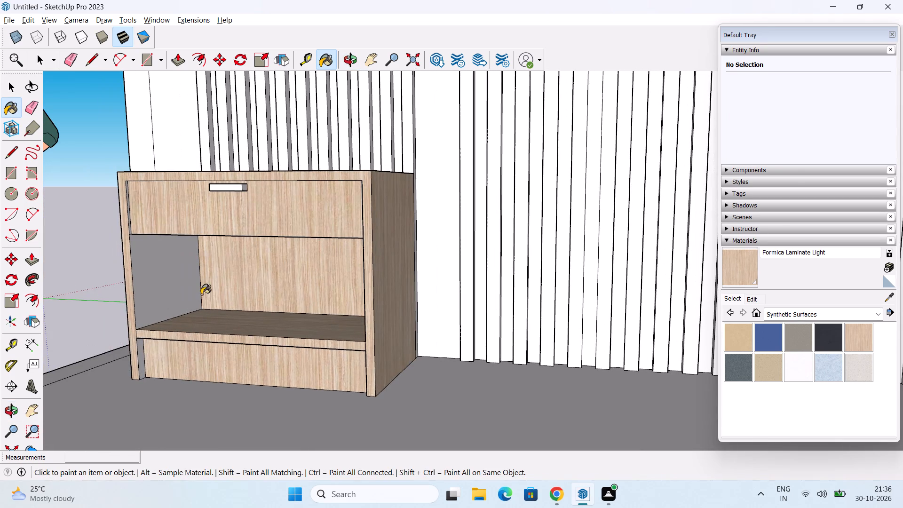
left_click(178, 286)
Paint the ceiling of the left box's open compartment, beneath the drawer, with Formica Laminate Light.
middle_click_drag(186, 374, 231, 266)
middle_click_drag(230, 267, 232, 409)
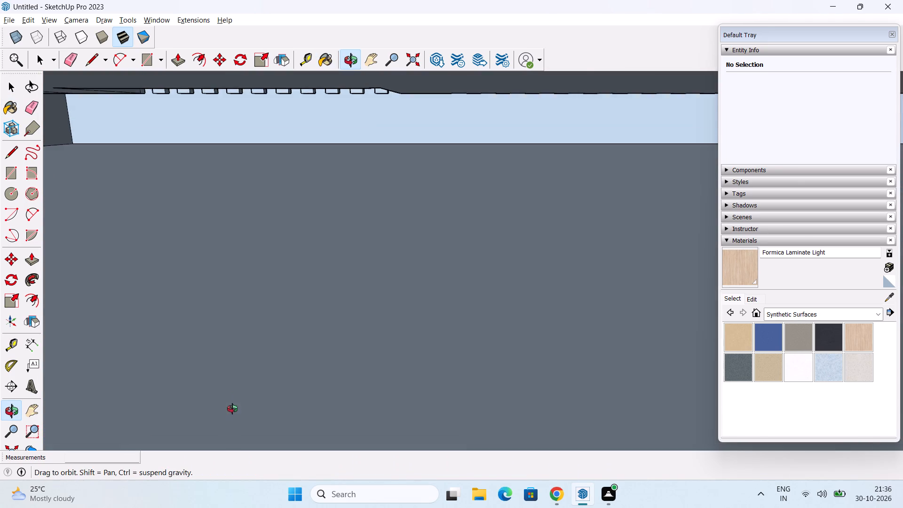
middle_click_drag(232, 409, 232, 411)
scroll(258, 281, "down", 7)
middle_click_drag(263, 270, 304, 489, "shift")
middle_click_drag(306, 253, 329, 456, "shift")
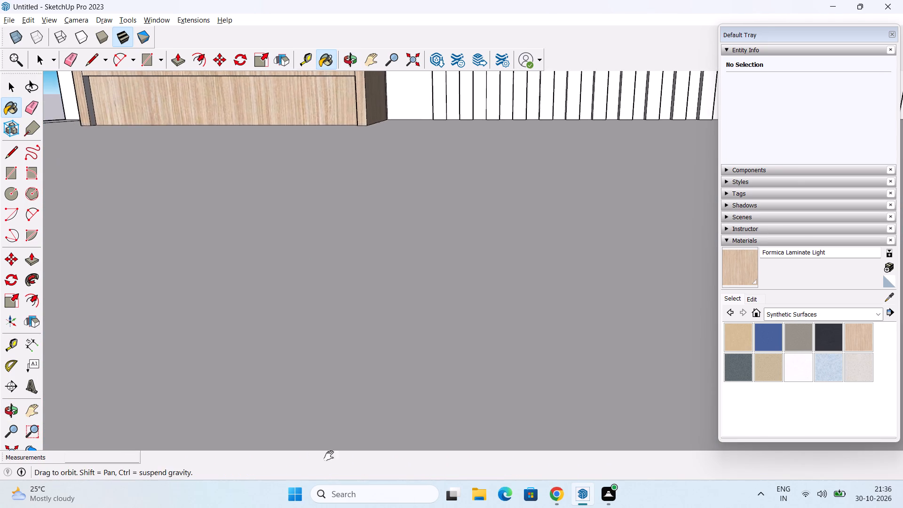
middle_click_drag(329, 456, 329, 473, "shift")
middle_click_drag(290, 239, 336, 435, "shift")
middle_click_drag(275, 244, 308, 411, "shift")
middle_click_drag(306, 388, 311, 323)
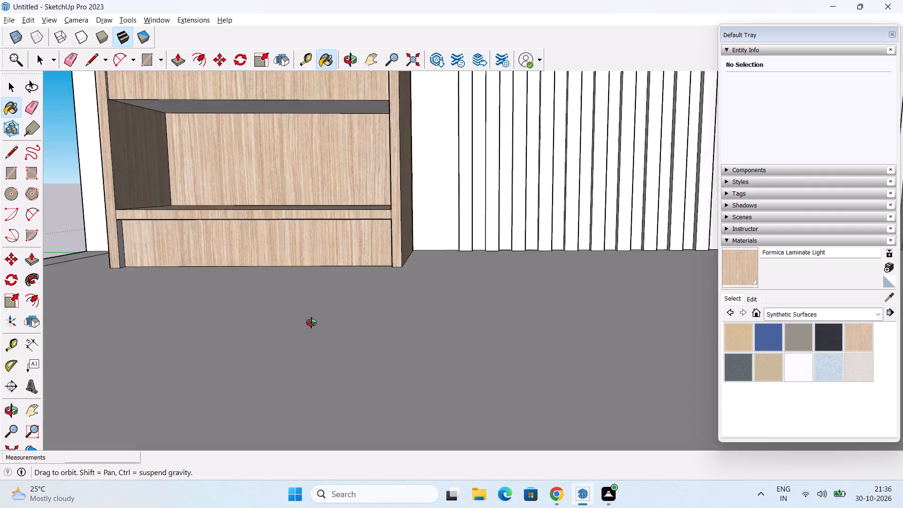
middle_click_drag(311, 323, 336, 398)
scroll(286, 299, "up", 5)
middle_click_drag(338, 305, 394, 463, "shift")
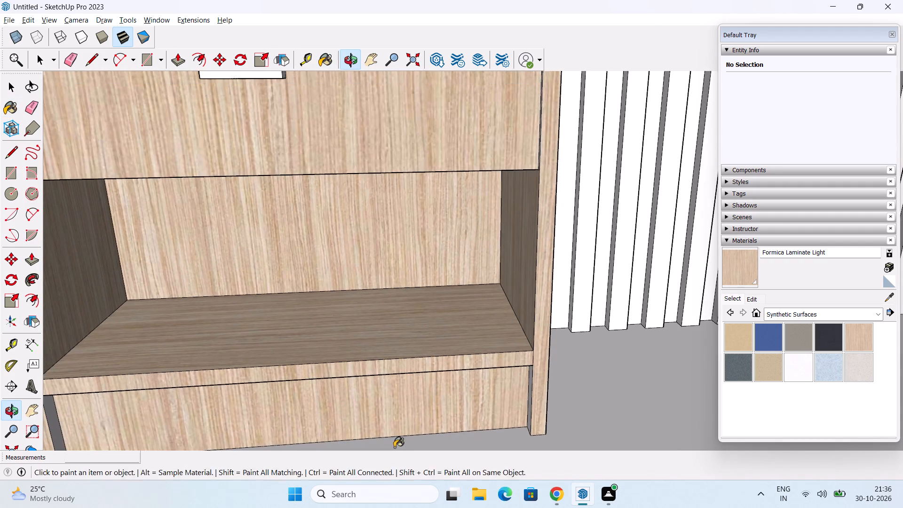
middle_click_drag(394, 447, 421, 365)
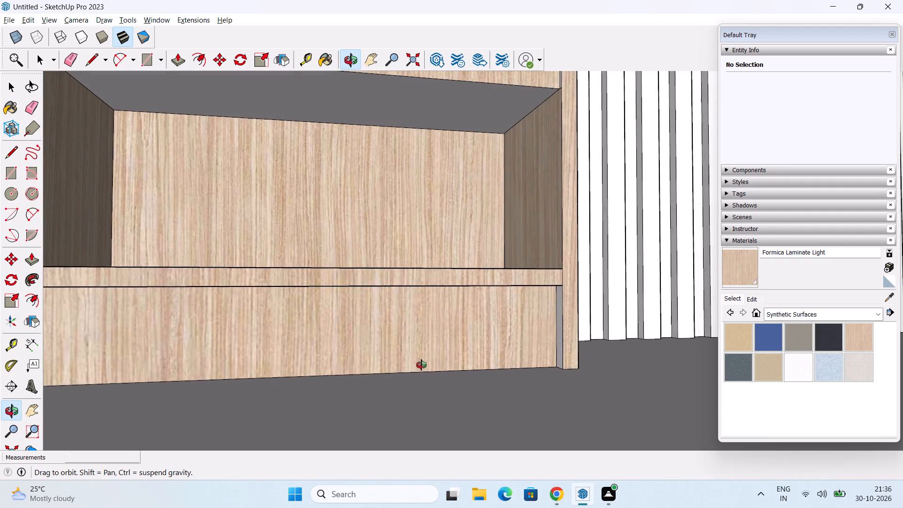
middle_click_drag(421, 365, 422, 365)
left_click(475, 127)
Paint the shelf underside strip and both side strips around the left box's recessed bottom panel with Formica Laminate Light.
scroll(514, 270, "up", 8)
middle_click_drag(555, 330, 611, 289)
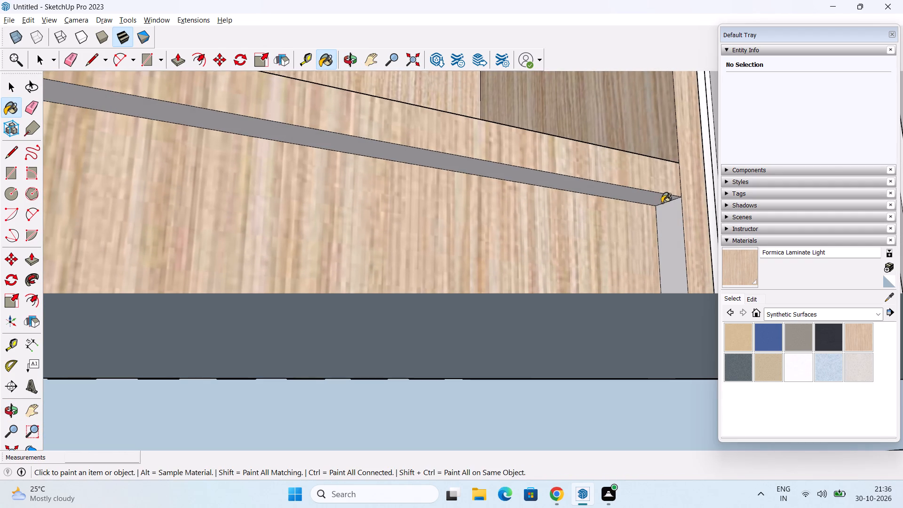
left_click(660, 197)
left_click(671, 230)
scroll(669, 244, "down", 2)
middle_click_drag(629, 252, 542, 352)
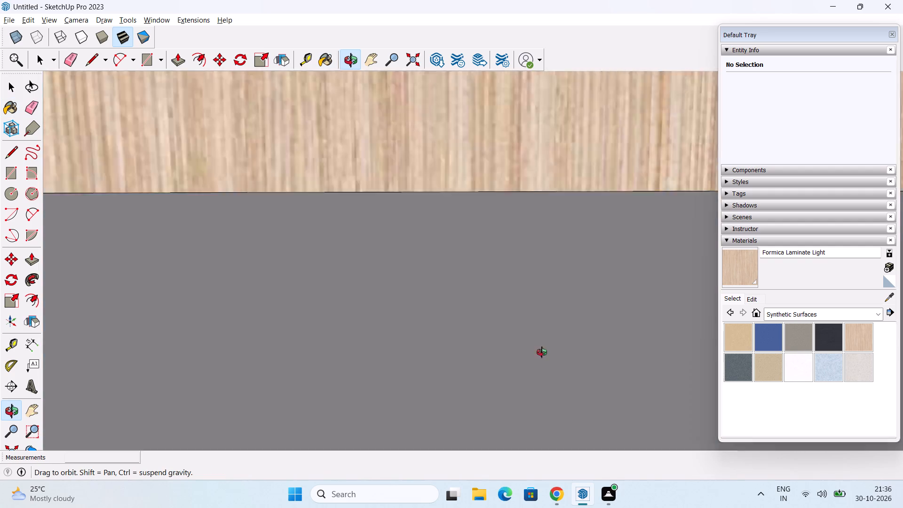
middle_click_drag(542, 352, 467, 460)
scroll(474, 313, "down", 20)
scroll(474, 313, "down", 6)
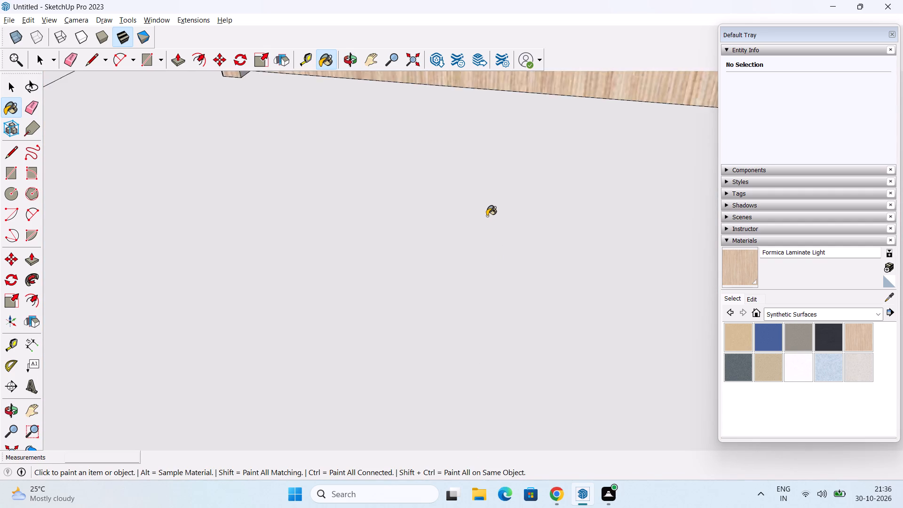
scroll(487, 216, "down", 8)
middle_click_drag(497, 210, 423, 117)
scroll(422, 117, "up", 3)
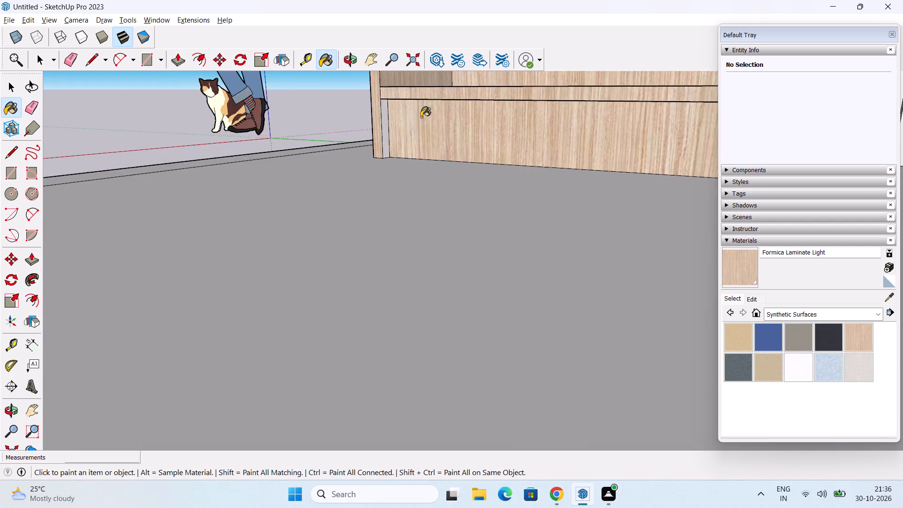
scroll(421, 117, "up", 3)
middle_click_drag(412, 127, 359, 280, "shift")
scroll(345, 277, "up", 16)
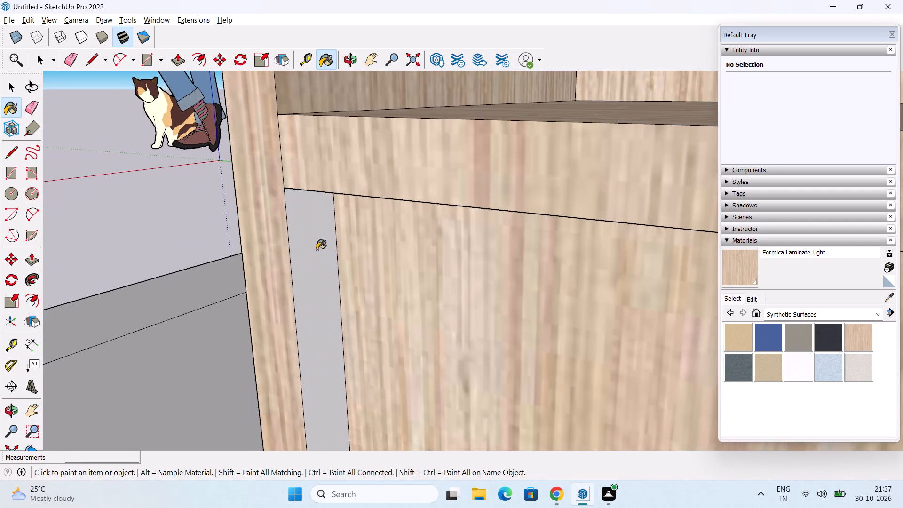
middle_click_drag(336, 271, 365, 179)
left_click(309, 246)
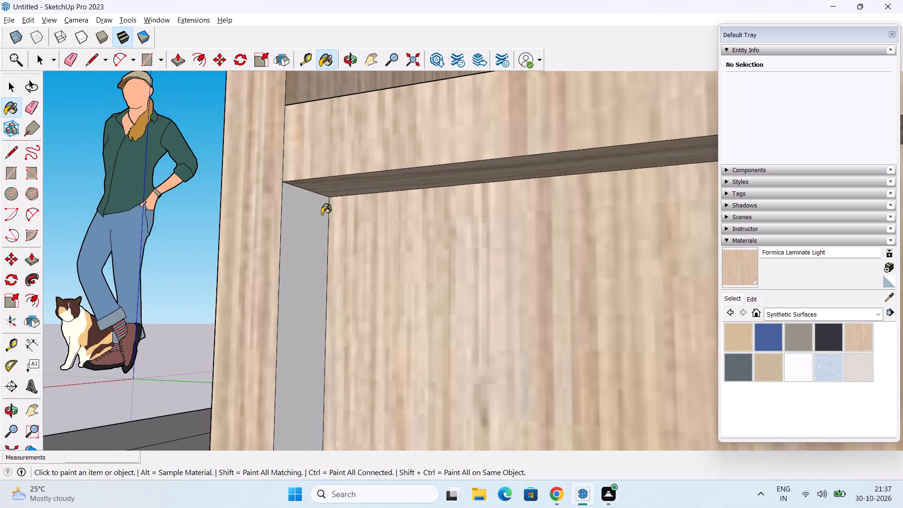
Paint the left and upper recess edges around the left box's drawer front with Formica Laminate Light.
scroll(322, 213, "down", 12)
middle_click_drag(402, 186, 327, 394)
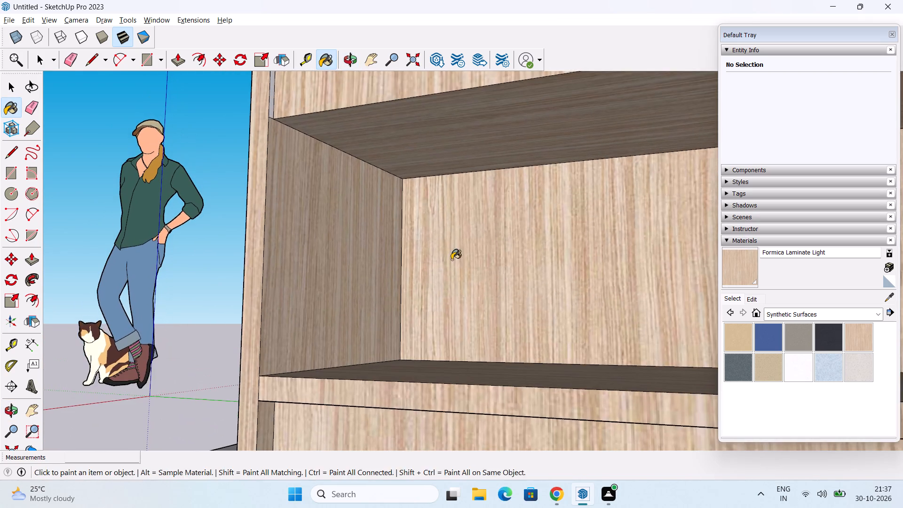
middle_click_drag(452, 257, 421, 418, "shift")
scroll(263, 222, "up", 3)
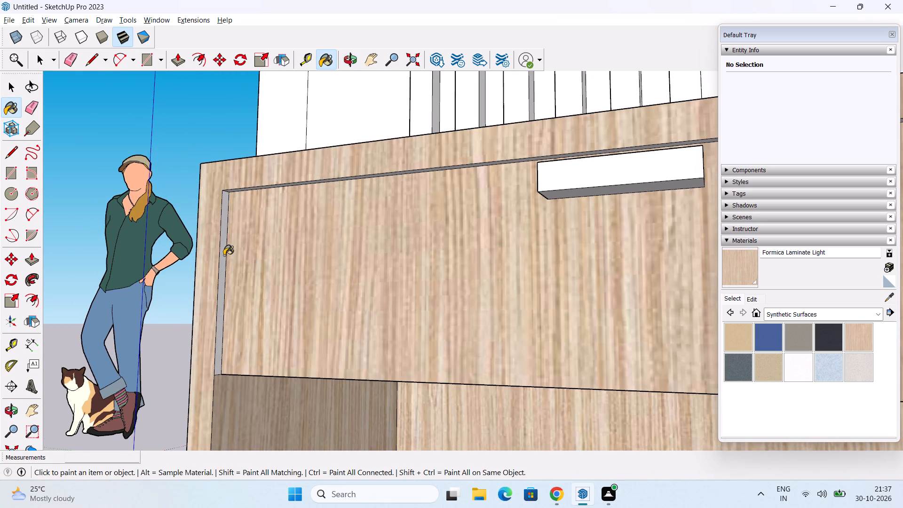
left_click(224, 255)
scroll(303, 194, "up", 3)
middle_click_drag(288, 201, 300, 164)
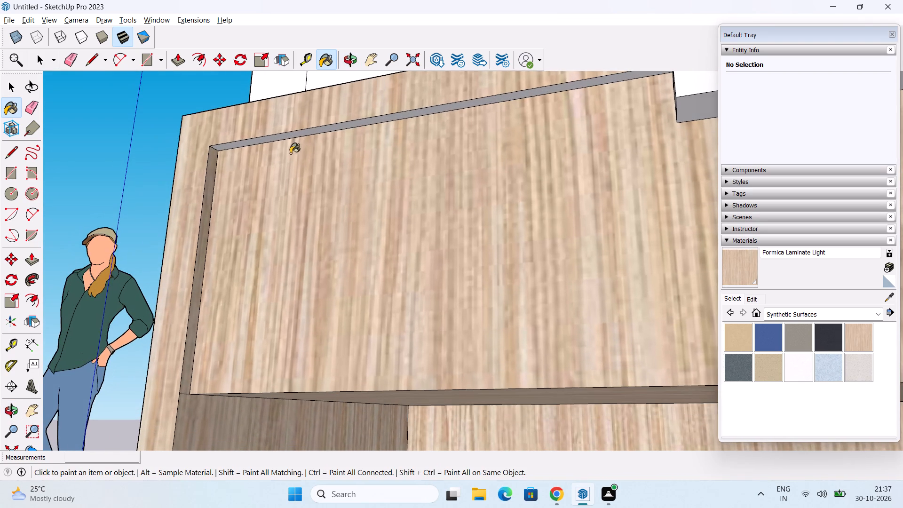
left_click(292, 133)
Paint the front, both ends, underside and top of the left box's drawer handle with Formica Laminate Light.
scroll(290, 167, "down", 4)
middle_click_drag(319, 197, 49, 250)
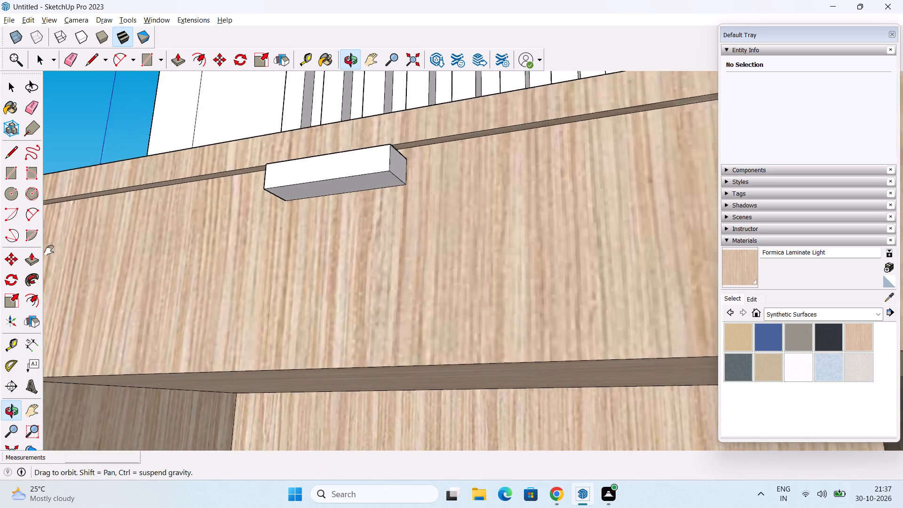
middle_click_drag(49, 250, 0, 253)
middle_click_drag(311, 283, 519, 343)
left_click(466, 239)
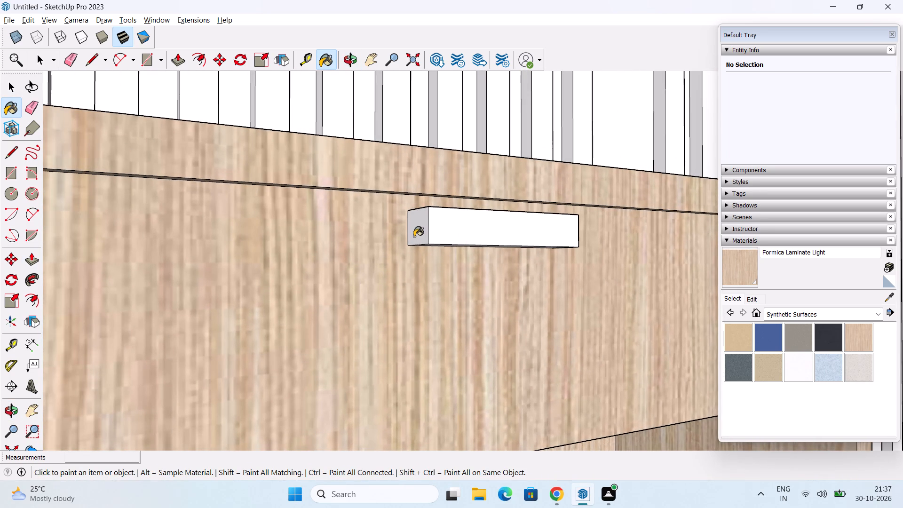
left_click(415, 230)
middle_click_drag(477, 258, 462, 189)
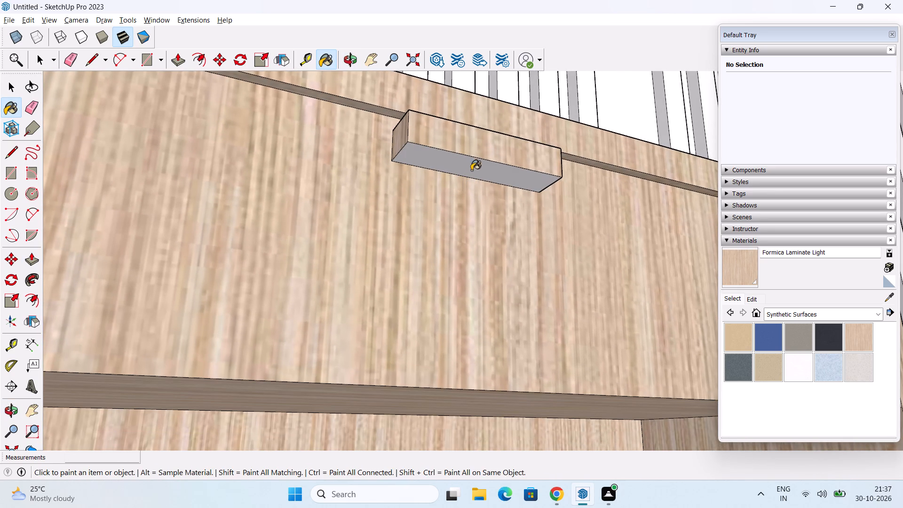
left_click(476, 176)
middle_click_drag(479, 162, 475, 360)
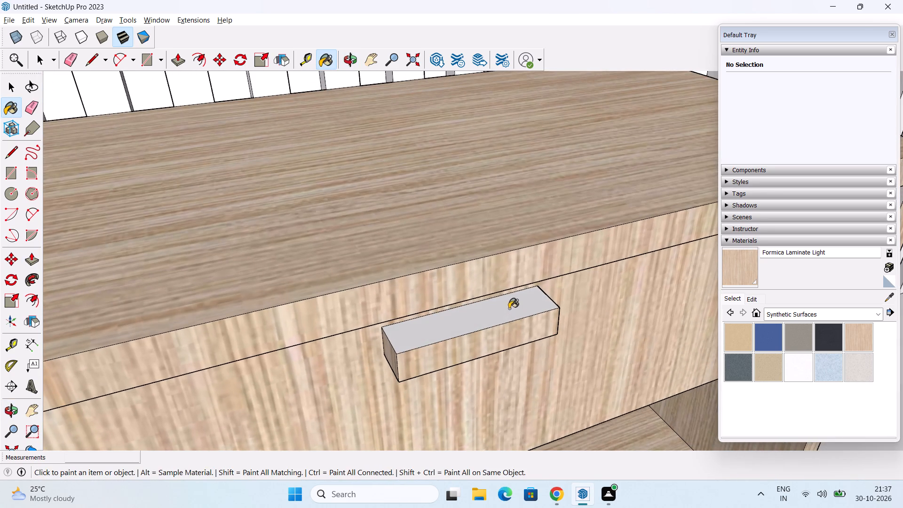
left_click(509, 309)
middle_click_drag(566, 312, 395, 310)
left_click(365, 299)
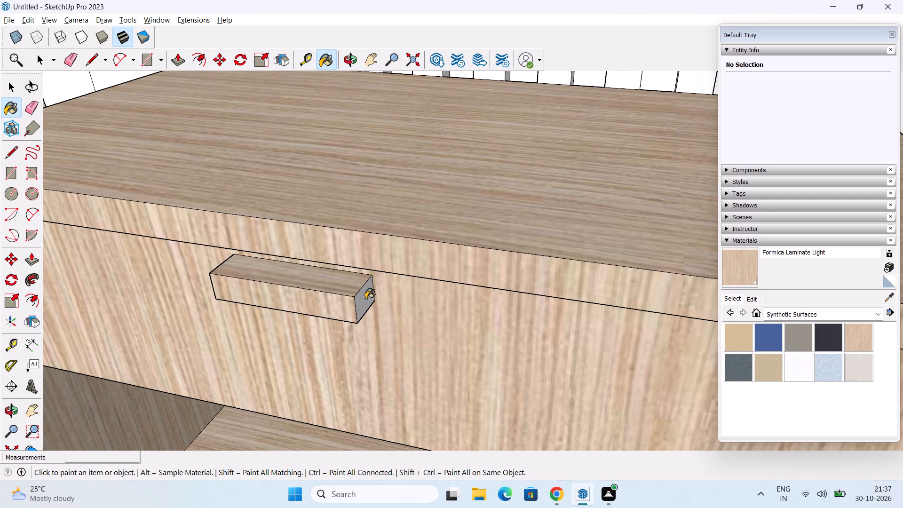
Paint the right recess edge beside the left box's drawer front with Formica Laminate Light.
middle_click_drag(391, 318, 613, 372)
middle_click_drag(611, 371, 455, 390)
middle_click_drag(567, 388, 496, 400, "shift")
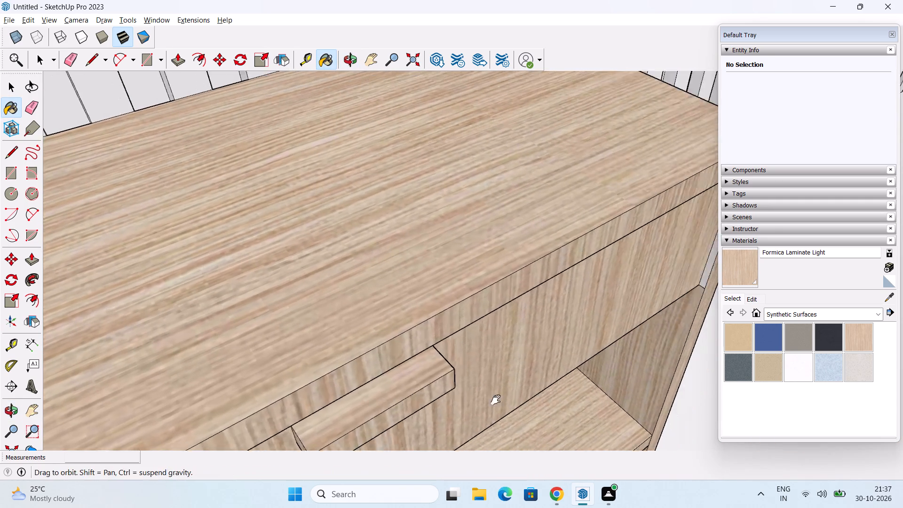
middle_click_drag(496, 400, 322, 424, "shift")
middle_click_drag(464, 385, 459, 327)
middle_click_drag(459, 276, 448, 427, "shift")
middle_click_drag(465, 369, 466, 363)
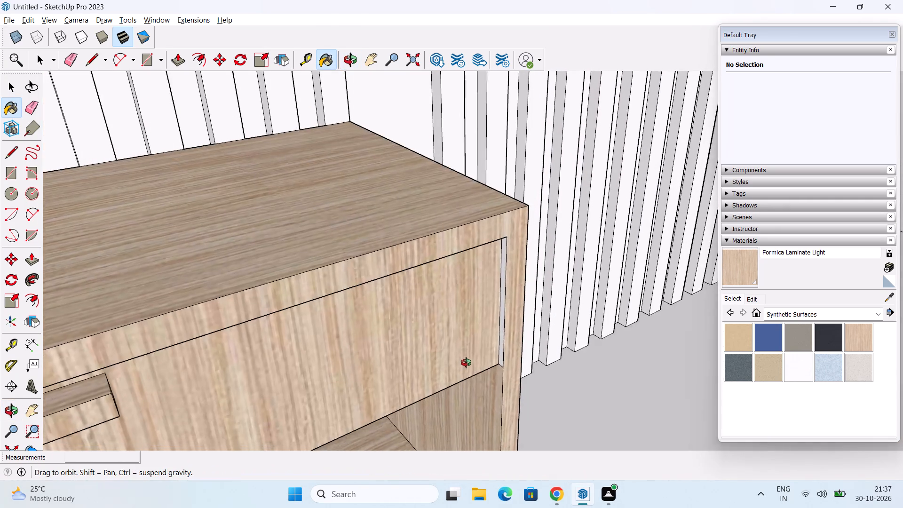
middle_click_drag(466, 363, 486, 229)
scroll(509, 217, "up", 10)
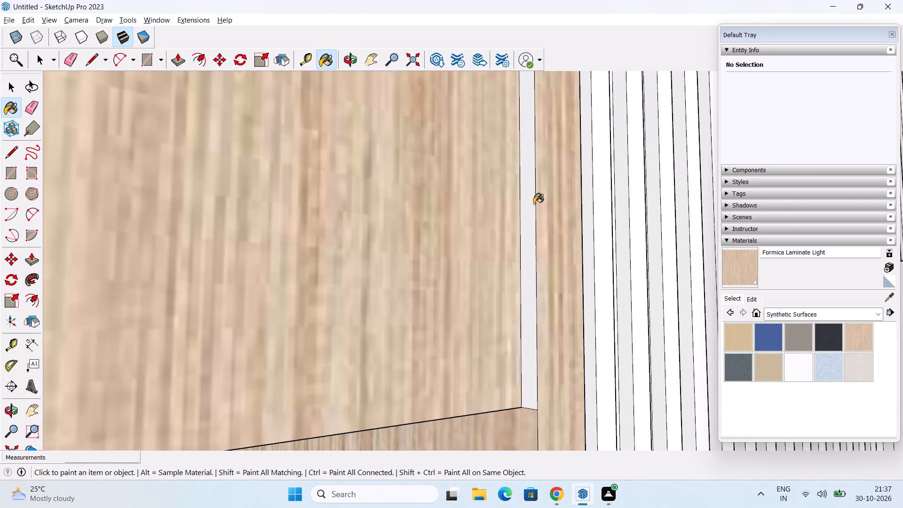
left_click(531, 214)
Paint the right bedside box's top and the outer side facing the central ribbed wall with Formica Laminate Light.
scroll(531, 214, "down", 3)
middle_click_drag(531, 218, 511, 399, "shift")
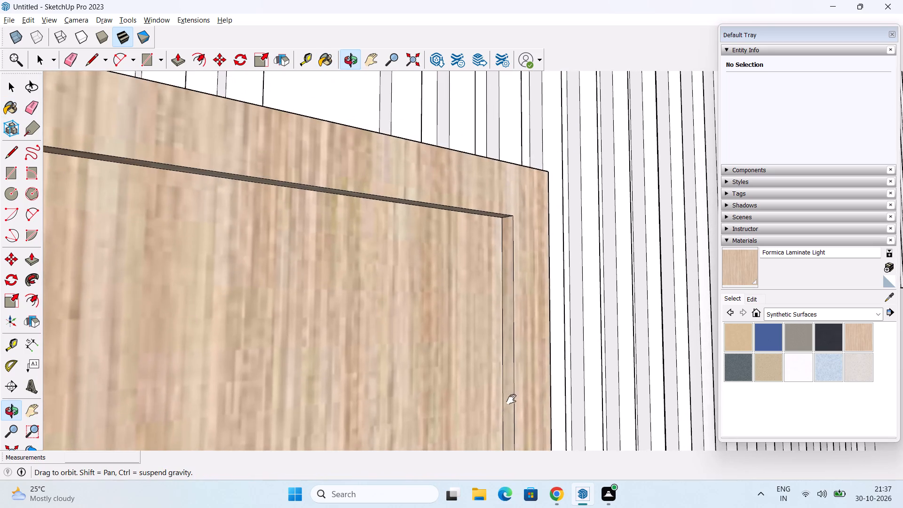
middle_click_drag(511, 399, 511, 393, "shift")
middle_click_drag(512, 349, 480, 336)
scroll(481, 291, "down", 12)
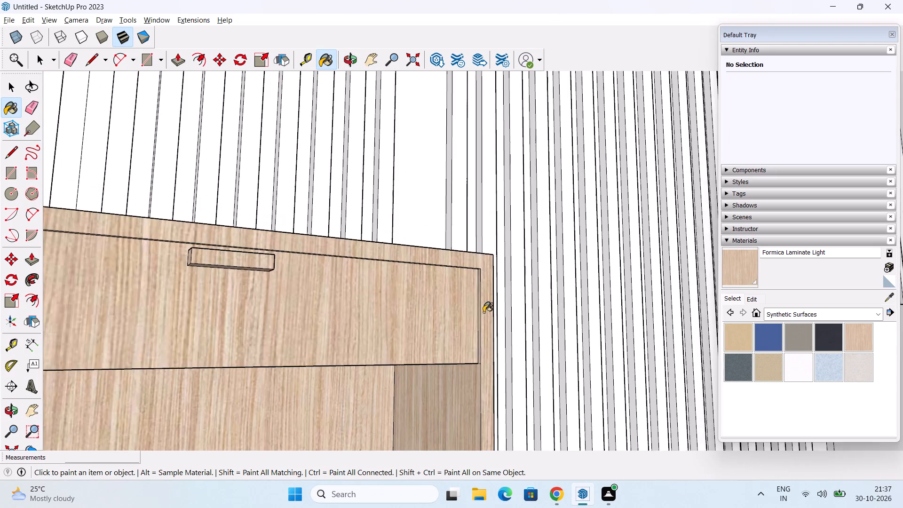
scroll(483, 312, "down", 6)
middle_click_drag(490, 338, 384, 328)
scroll(383, 311, "down", 8)
middle_click_drag(393, 309, 406, 347)
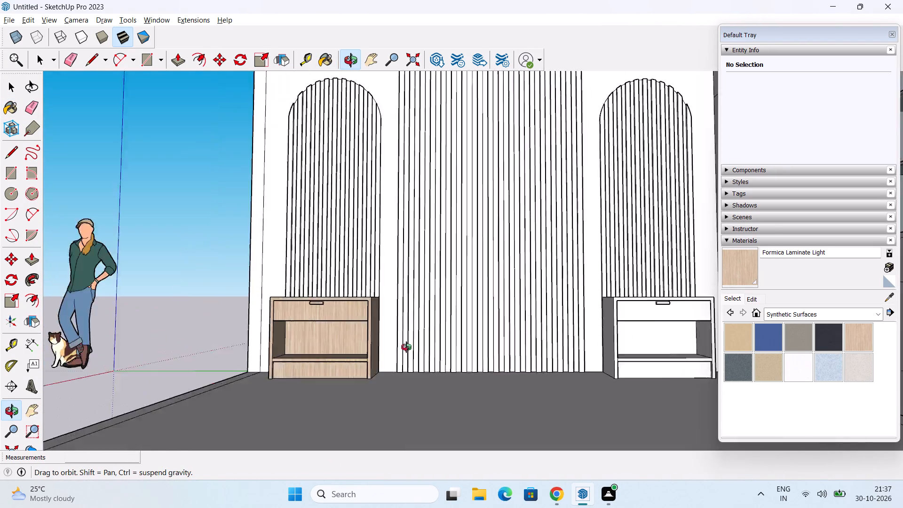
middle_click_drag(406, 347, 553, 410)
scroll(583, 307, "up", 3)
left_click(573, 294)
left_click(580, 264)
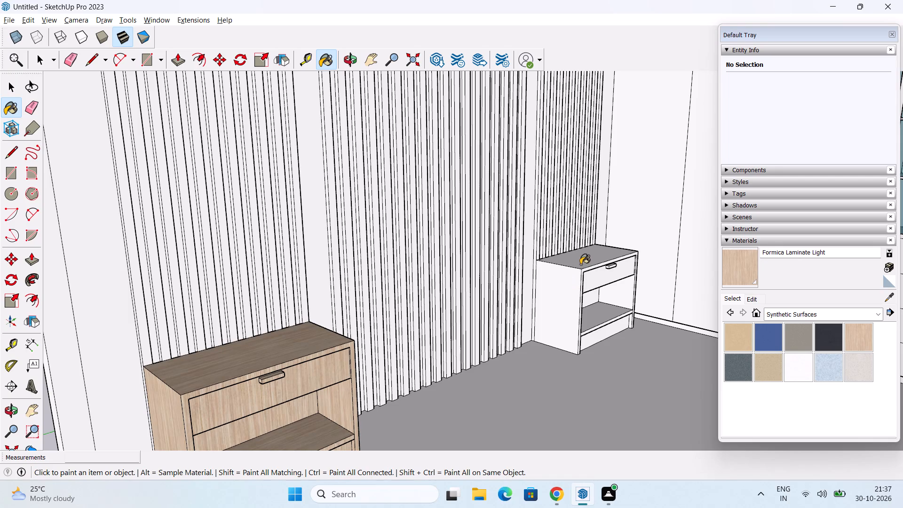
Paint the right bedside box's front frame, drawer front and drawer handle faces with Formica Laminate Light.
middle_click_drag(641, 311, 513, 326)
scroll(400, 303, "up", 1)
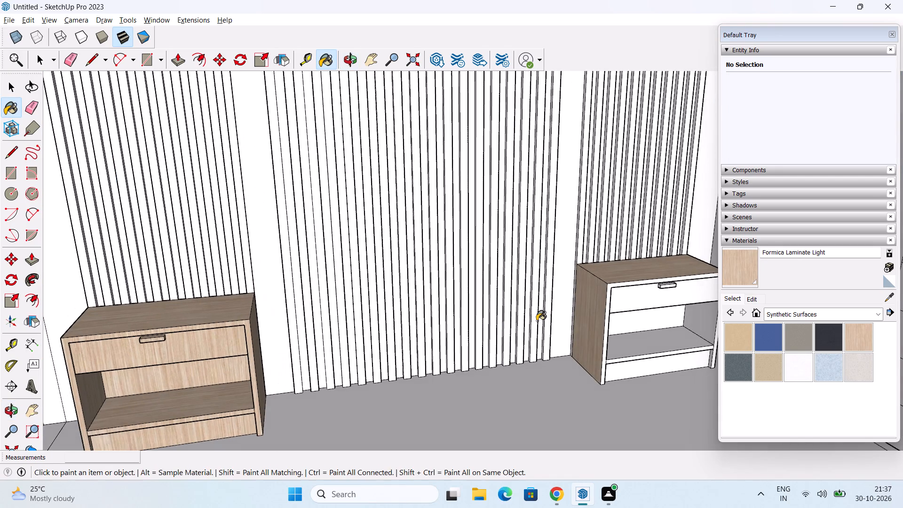
middle_click_drag(537, 321, 325, 316)
scroll(503, 295, "up", 10)
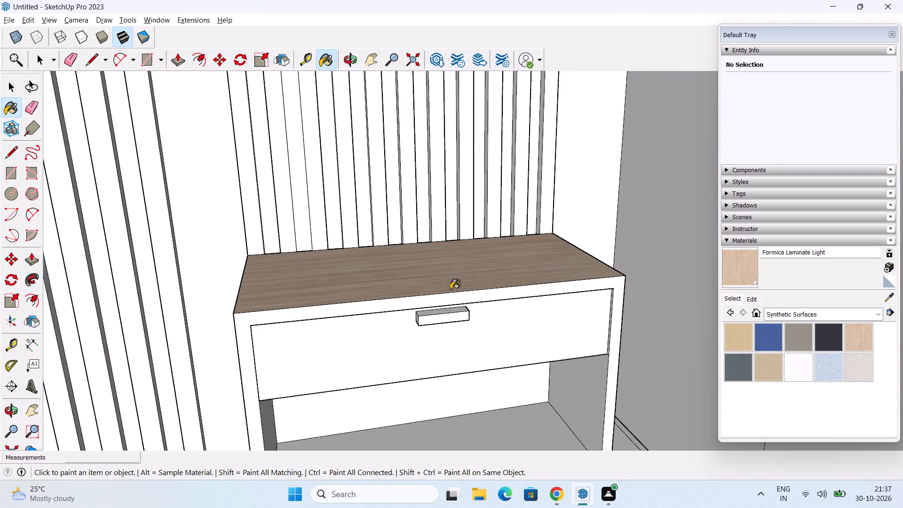
left_click(461, 297)
scroll(468, 325, "up", 3)
left_click(467, 322)
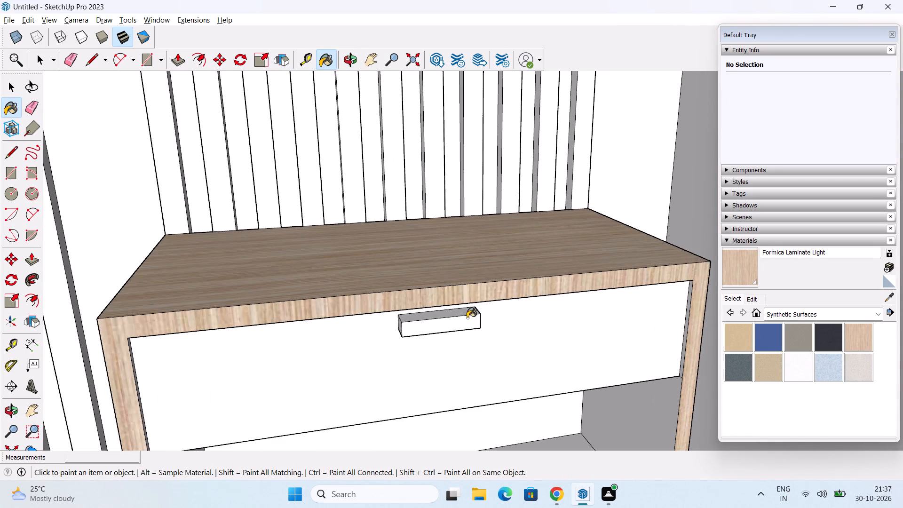
scroll(467, 317, "up", 3)
left_click(467, 310)
left_click(488, 354)
middle_click_drag(412, 377, 529, 359)
left_click(531, 309)
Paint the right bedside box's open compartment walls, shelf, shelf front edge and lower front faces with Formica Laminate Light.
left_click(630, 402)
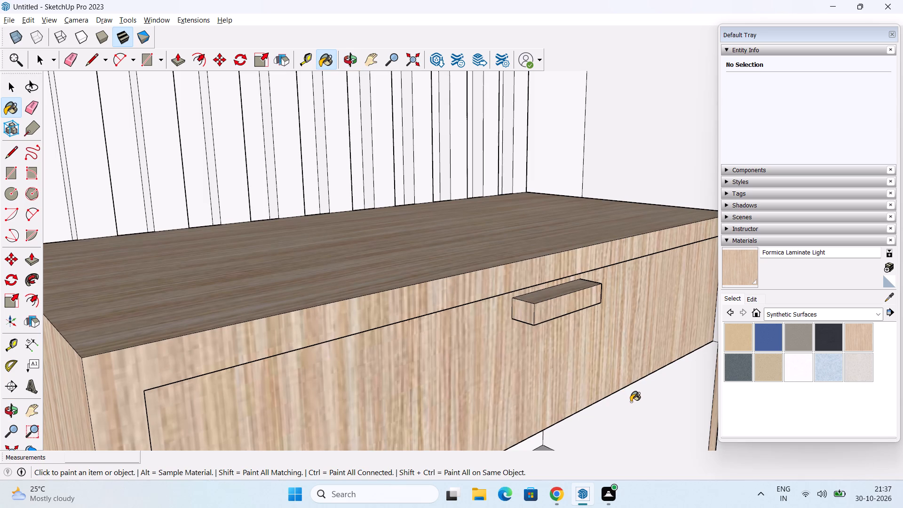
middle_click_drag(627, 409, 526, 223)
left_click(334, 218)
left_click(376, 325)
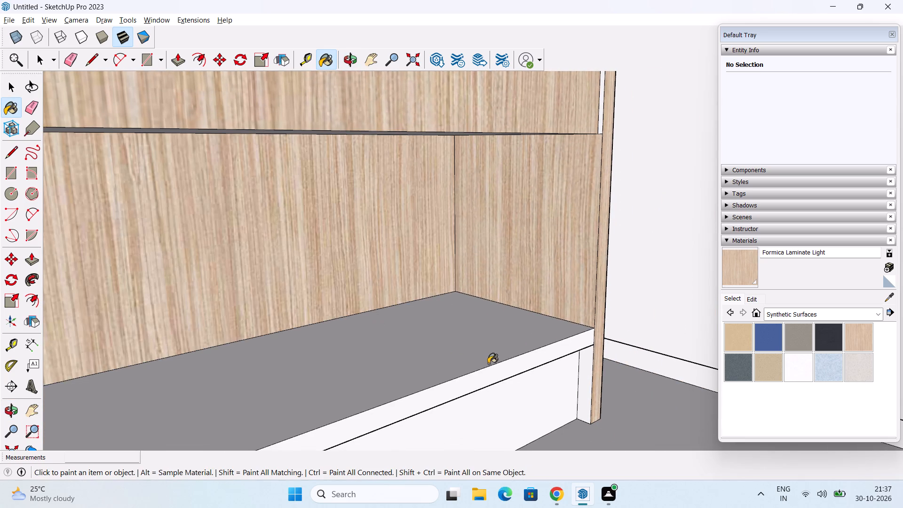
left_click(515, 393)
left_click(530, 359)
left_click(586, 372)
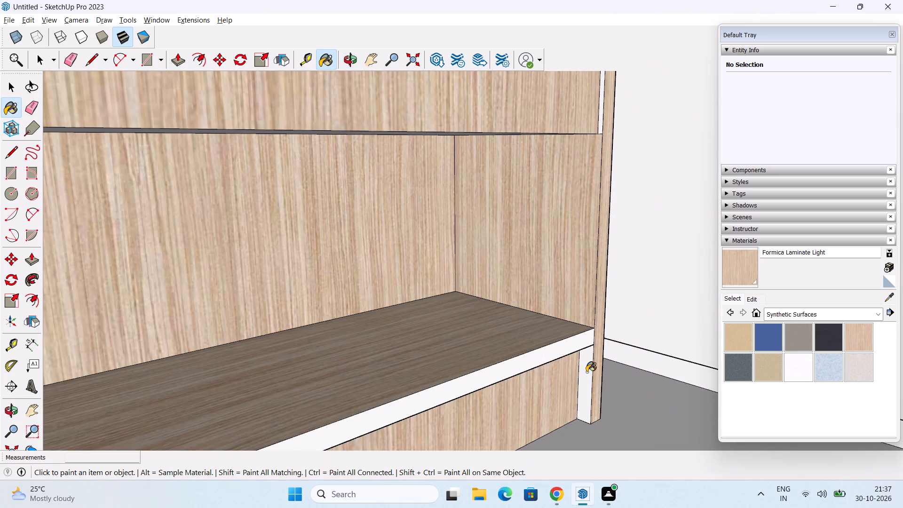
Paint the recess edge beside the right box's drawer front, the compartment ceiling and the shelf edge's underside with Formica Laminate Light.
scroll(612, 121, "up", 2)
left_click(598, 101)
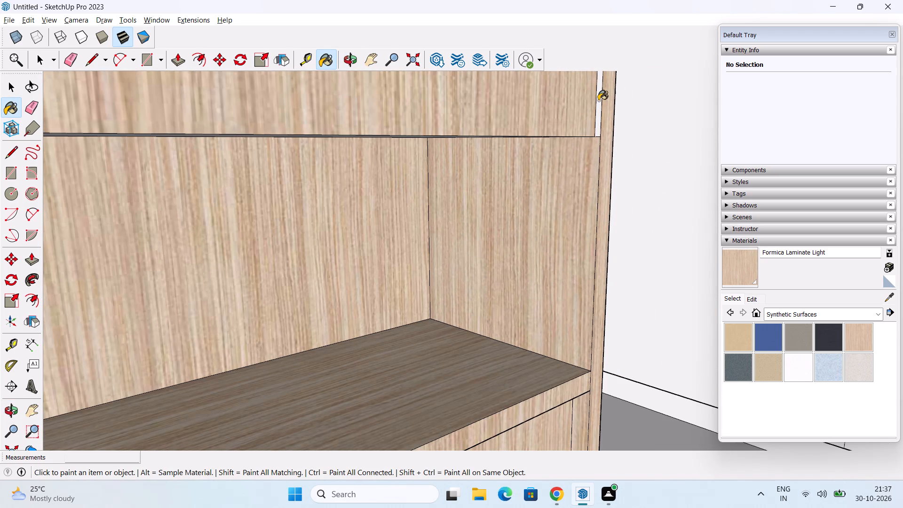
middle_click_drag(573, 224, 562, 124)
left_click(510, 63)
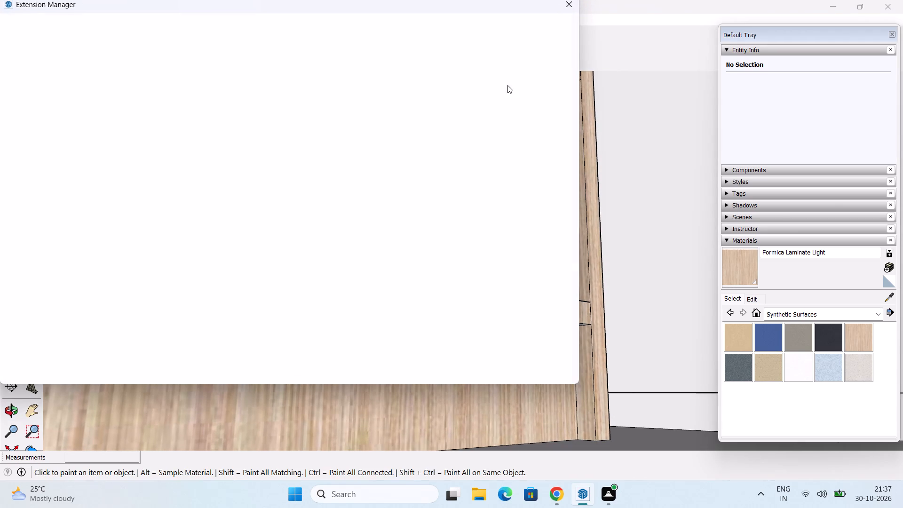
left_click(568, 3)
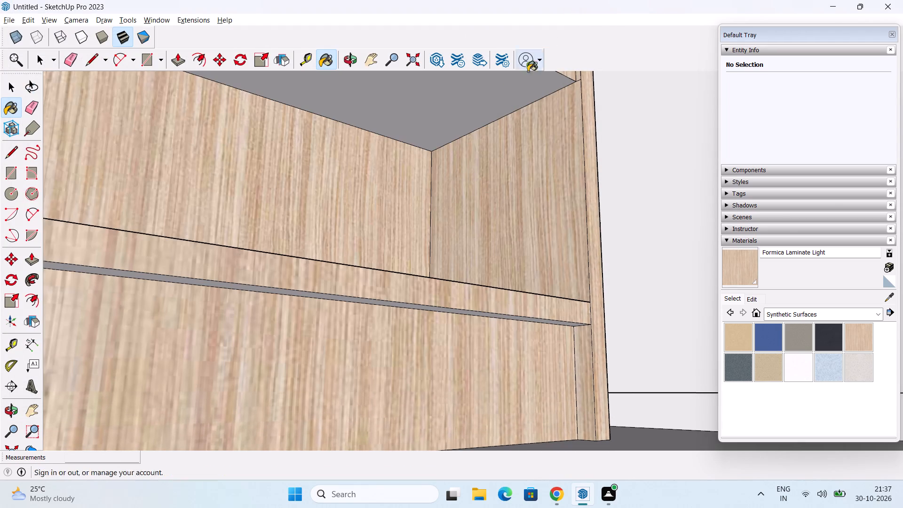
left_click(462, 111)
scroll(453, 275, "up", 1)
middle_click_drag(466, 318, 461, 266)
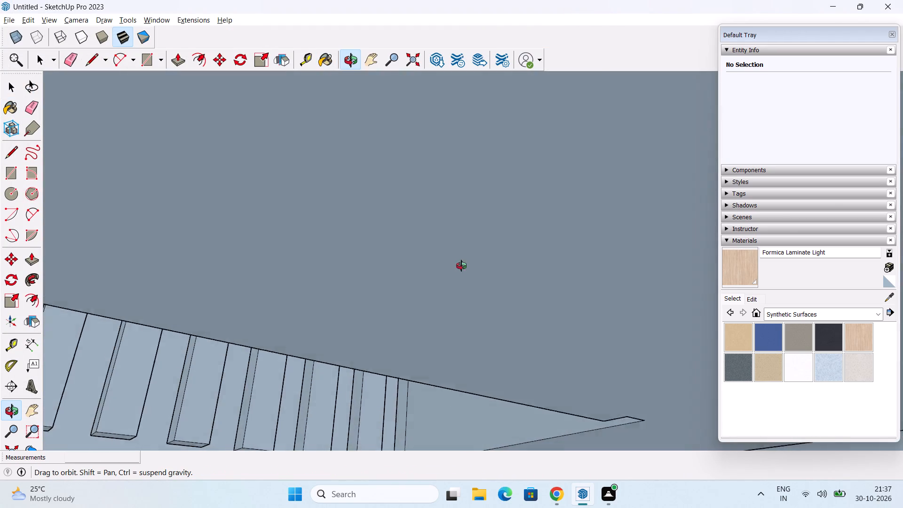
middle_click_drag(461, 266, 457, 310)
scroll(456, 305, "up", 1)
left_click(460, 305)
Examine the whole bedroom from outside, with both bedside boxes, the ribbed wall and the glazed shelf wall.
middle_click_drag(491, 316, 463, 311)
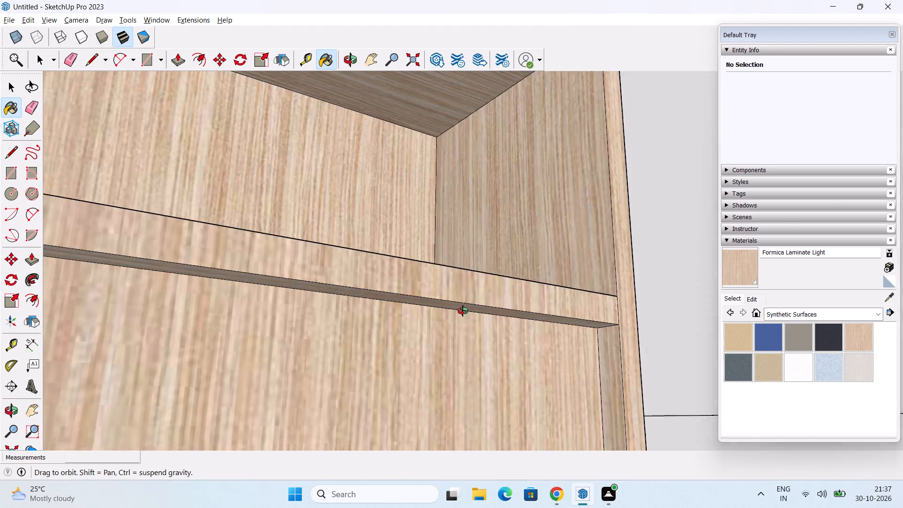
middle_click_drag(463, 311, 212, 339)
scroll(159, 223, "down", 1)
middle_click(159, 223)
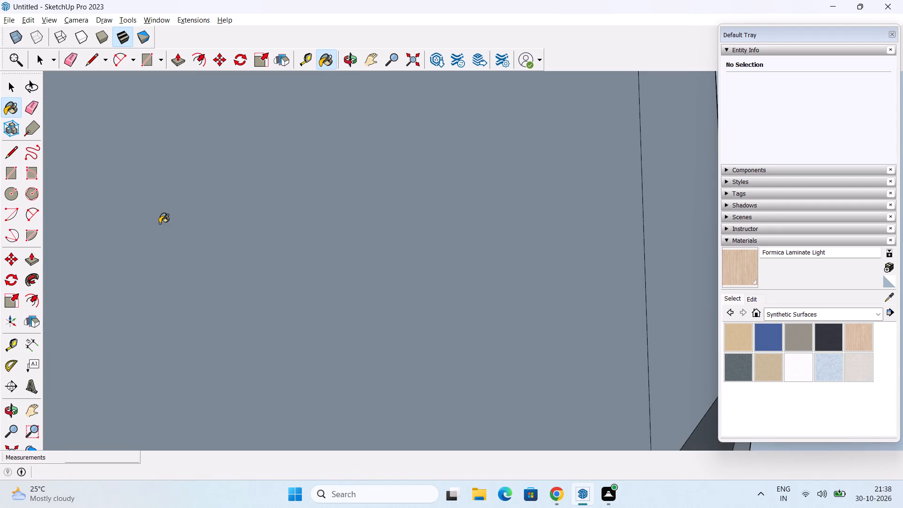
middle_click(159, 223)
middle_click_drag(267, 171, 264, 318)
scroll(267, 267, "down", 1)
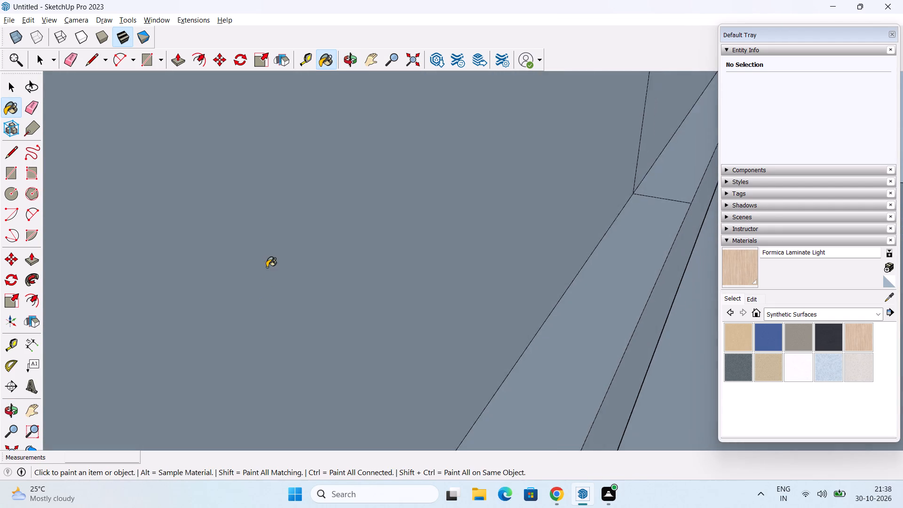
scroll(267, 267, "down", 20)
scroll(267, 267, "down", 15)
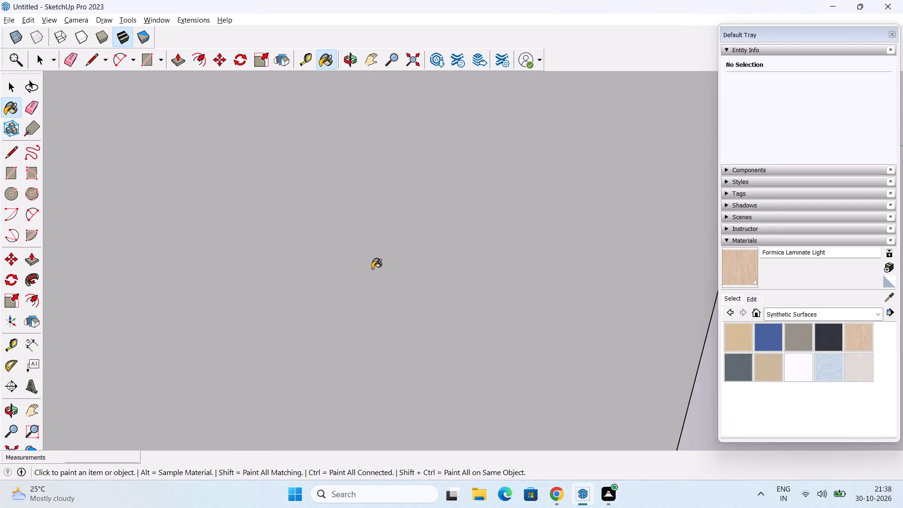
scroll(372, 269, "down", 20)
scroll(372, 269, "down", 15)
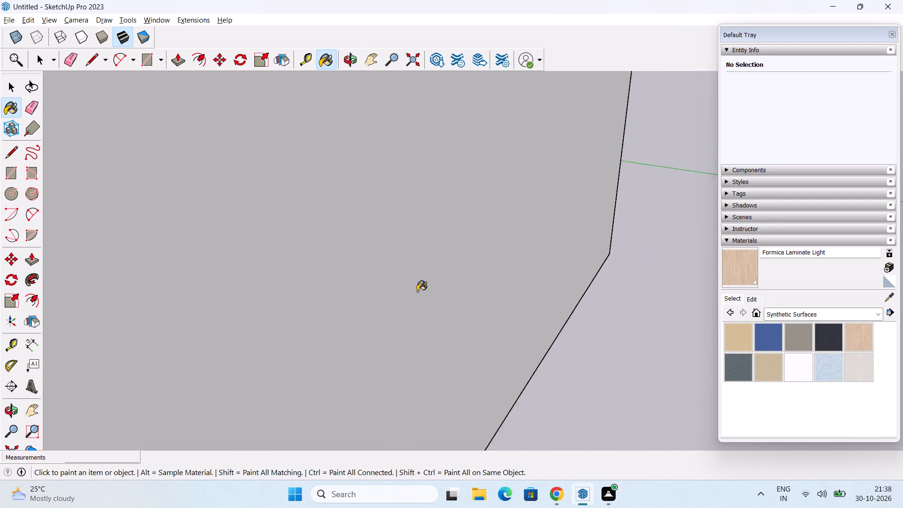
scroll(417, 291, "down", 11)
scroll(405, 201, "down", 12)
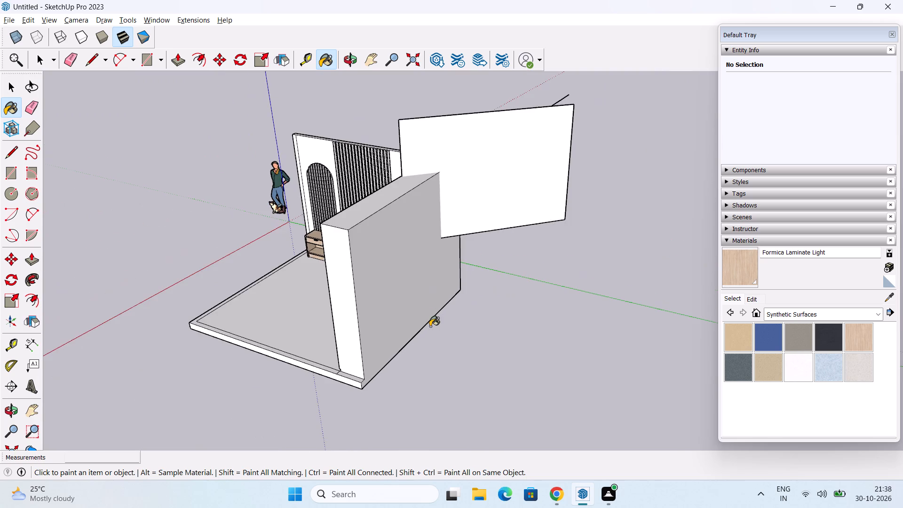
scroll(430, 326, "down", 1)
middle_click_drag(379, 325, 554, 389)
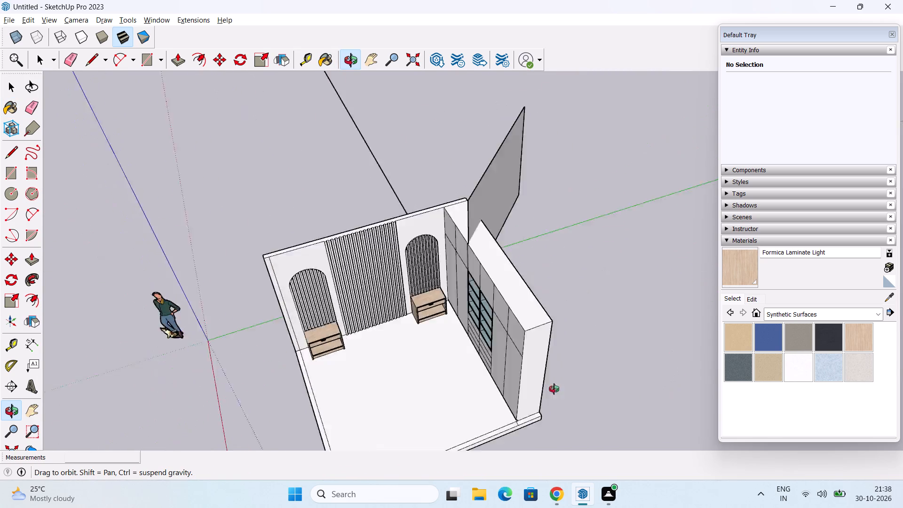
middle_click_drag(554, 389, 614, 378)
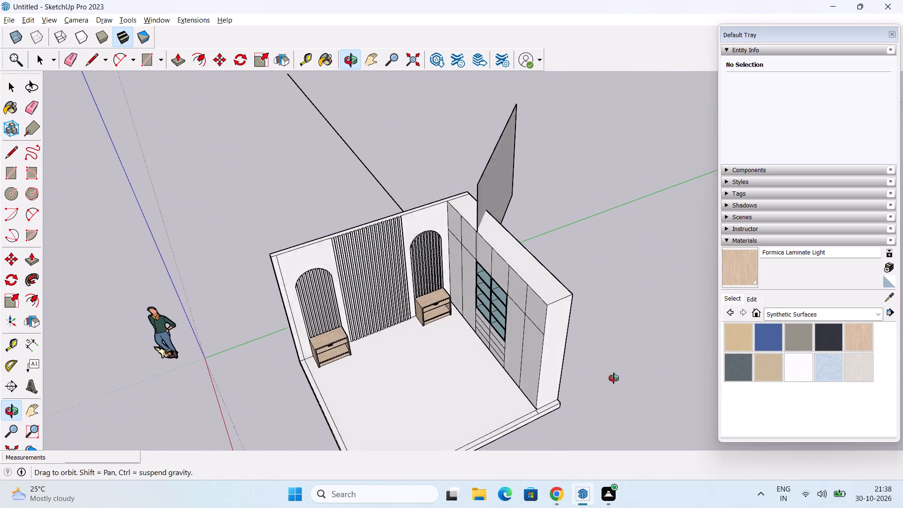
middle_click_drag(614, 378, 610, 376)
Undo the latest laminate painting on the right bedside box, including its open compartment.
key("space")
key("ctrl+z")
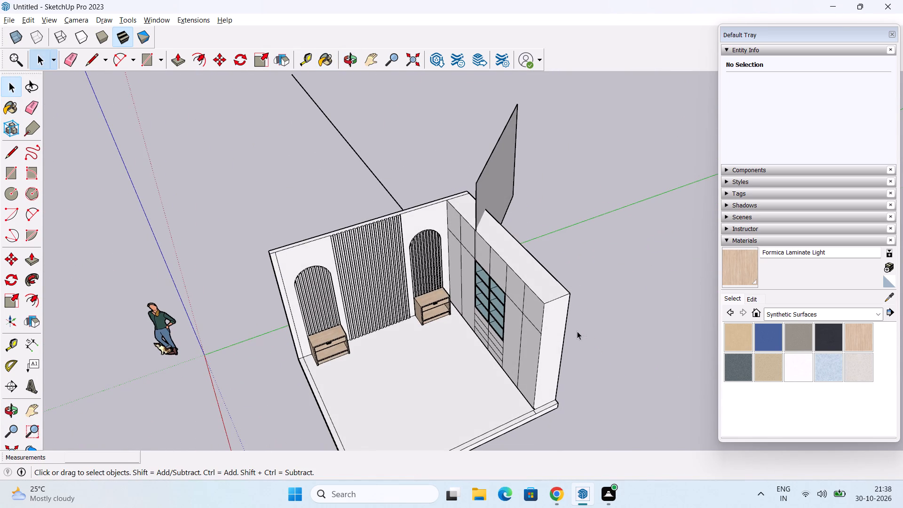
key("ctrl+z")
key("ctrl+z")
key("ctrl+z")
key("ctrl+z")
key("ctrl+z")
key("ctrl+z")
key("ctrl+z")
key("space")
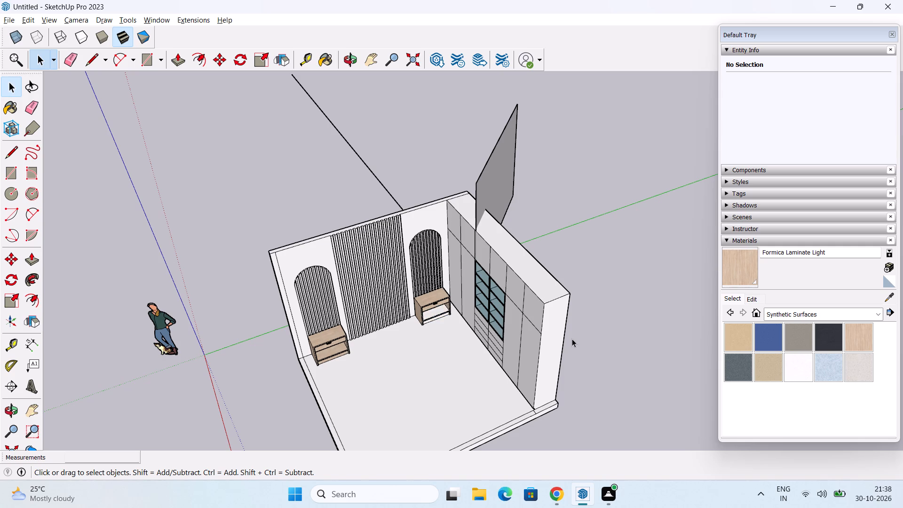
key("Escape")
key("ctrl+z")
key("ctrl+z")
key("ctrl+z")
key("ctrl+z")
Delete the large stray vertical face standing above the room beside the shelf wall, along with its outline edges.
middle_click_drag(496, 204, 712, 274)
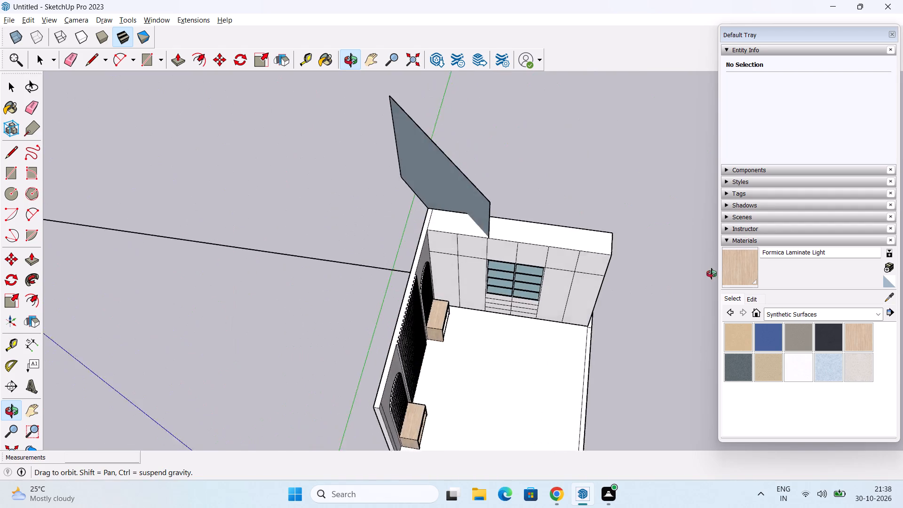
middle_click_drag(712, 274, 686, 244)
left_click(436, 166)
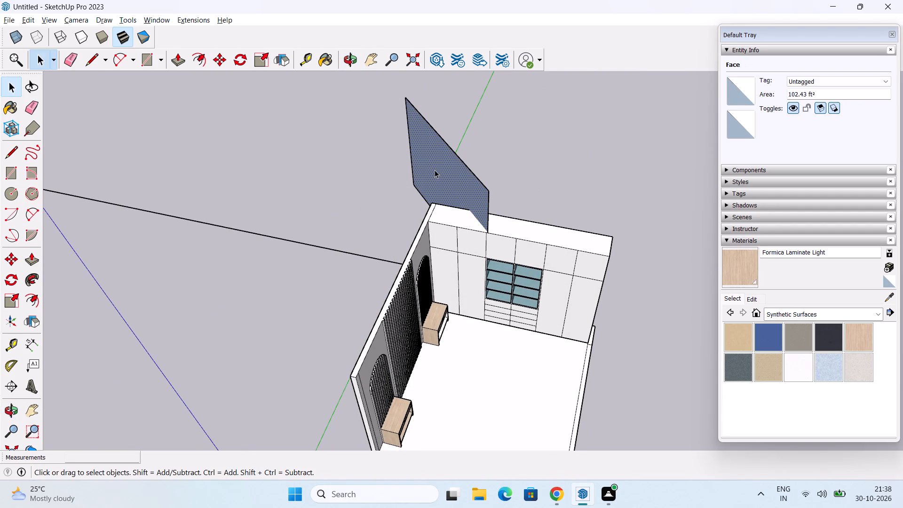
key("Delete")
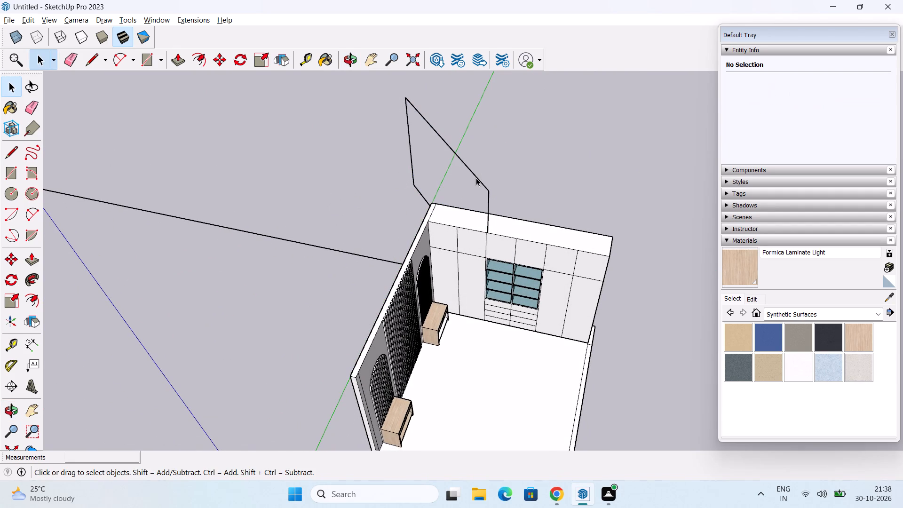
left_click(476, 178)
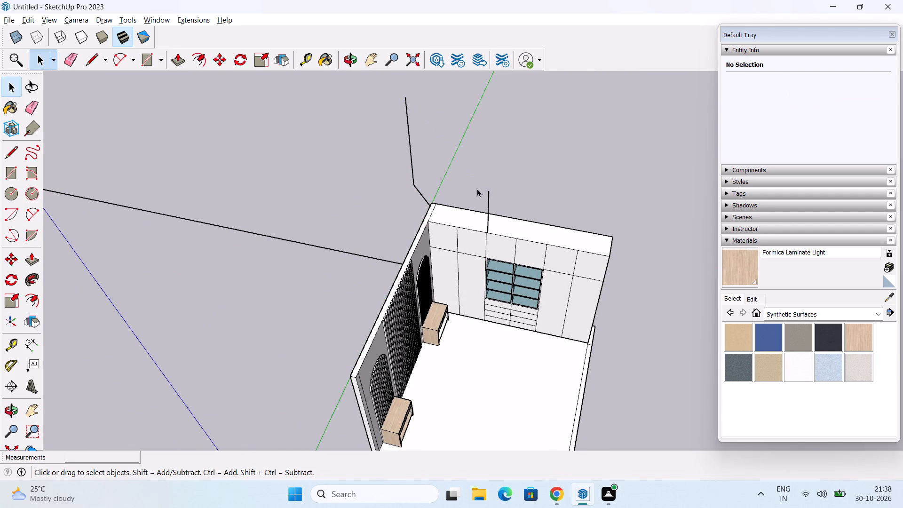
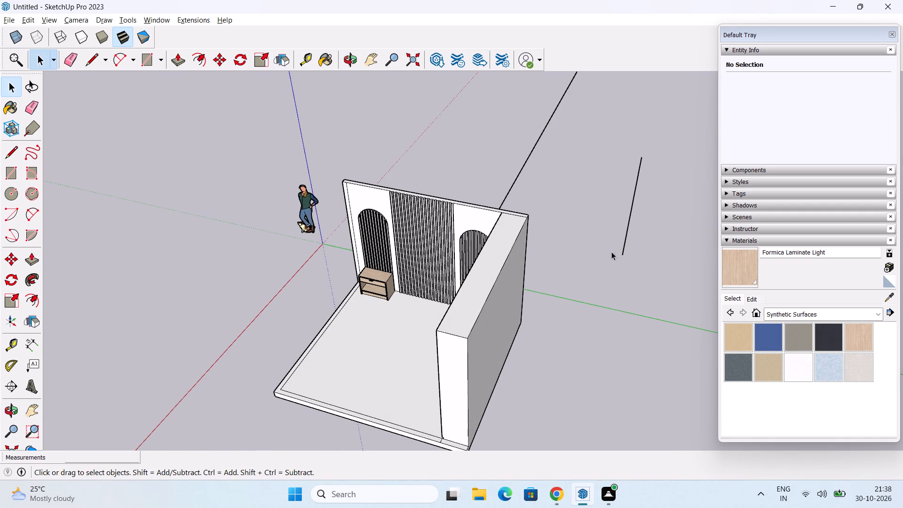
Delete the short stray line floating outside the room, beyond the thick side wall.
left_click(627, 233)
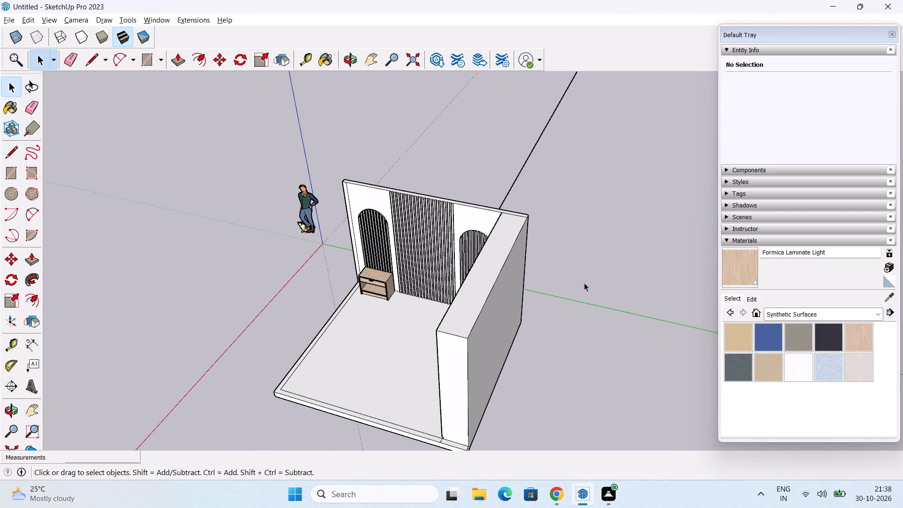
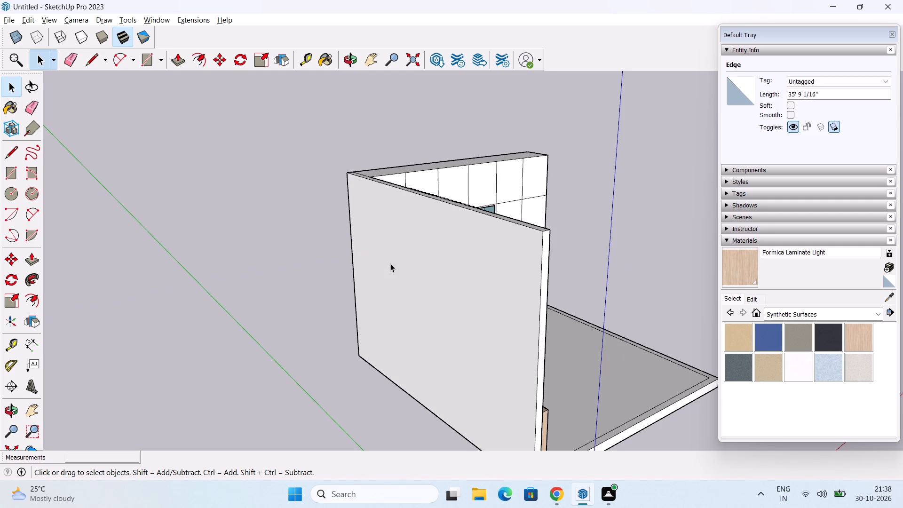
Paint the second bedside cabinet's drawer front, compartment back, shelf top, plinth and inner side nearest the wardrobe with Formica Laminate Light.
middle_click_drag(404, 273, 1, 274)
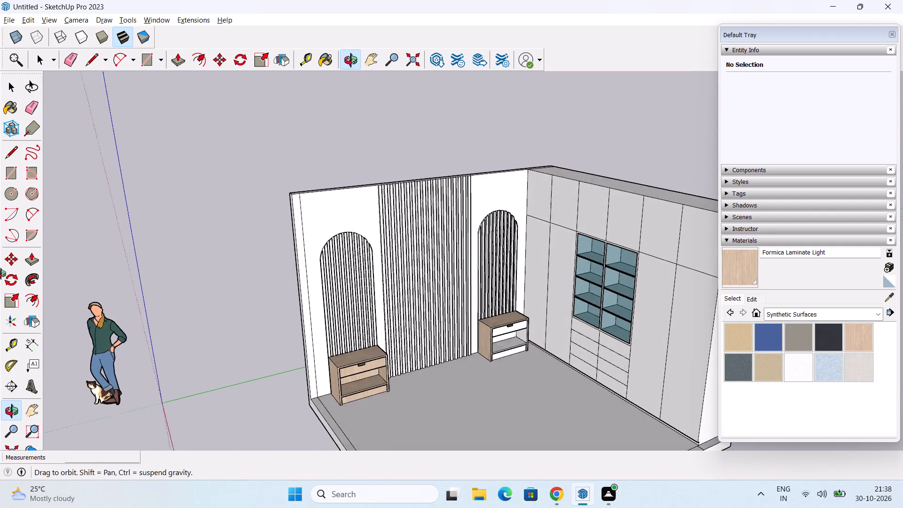
middle_click_drag(1, 274, 5, 276)
scroll(346, 323, "up", 2)
left_click(738, 268)
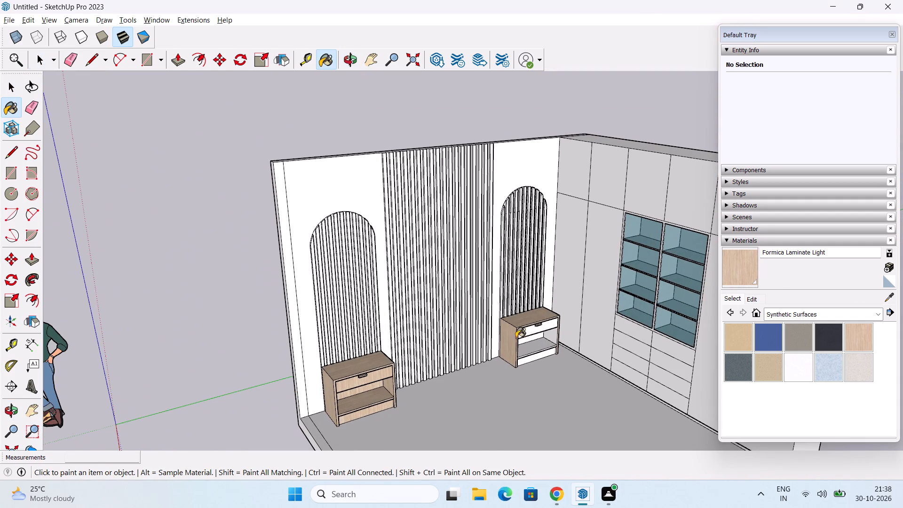
middle_click_drag(484, 352, 398, 358, "shift")
scroll(441, 360, "up", 7)
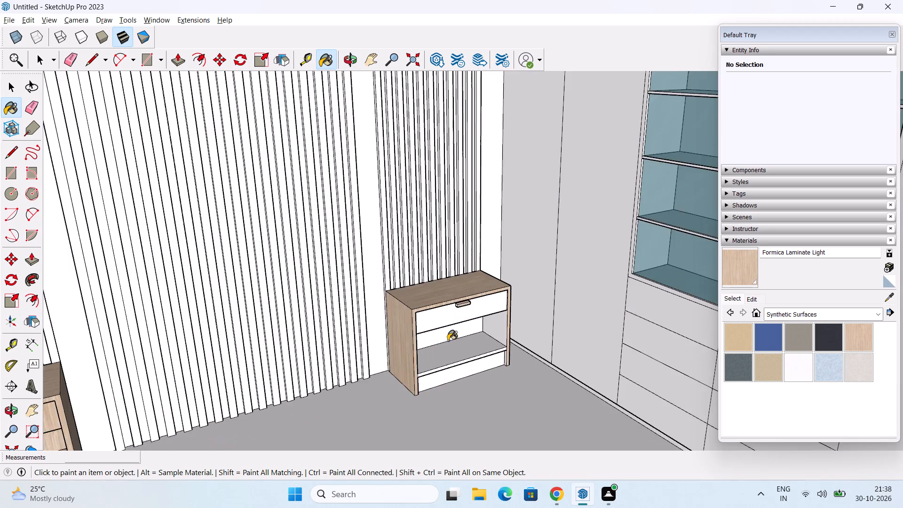
scroll(448, 341, "up", 5)
left_click(444, 303)
left_click(459, 327)
left_click(465, 347)
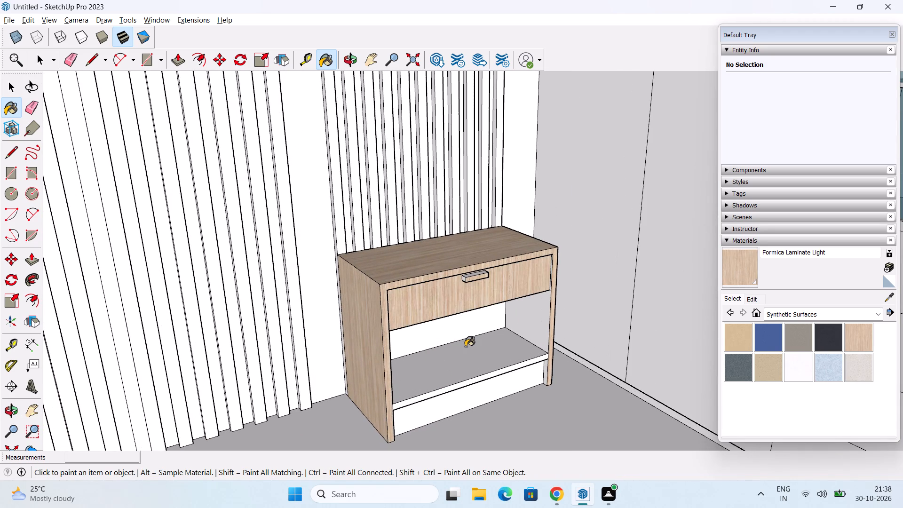
left_click(475, 396)
left_click(533, 330)
Paint the same cabinet's opposite inner side, shelf front edge and adjacent plinth recess side with Formica Laminate Light.
middle_click_drag(530, 350, 505, 344)
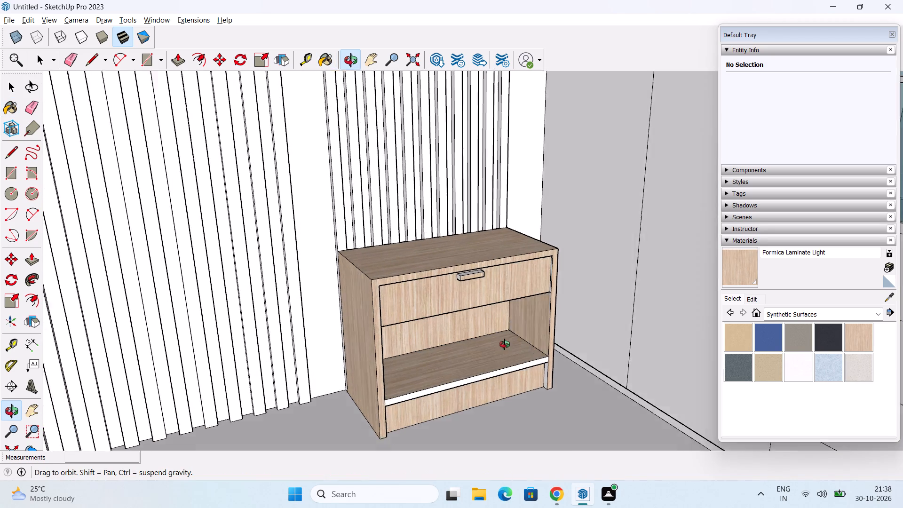
middle_click_drag(505, 344, 374, 366)
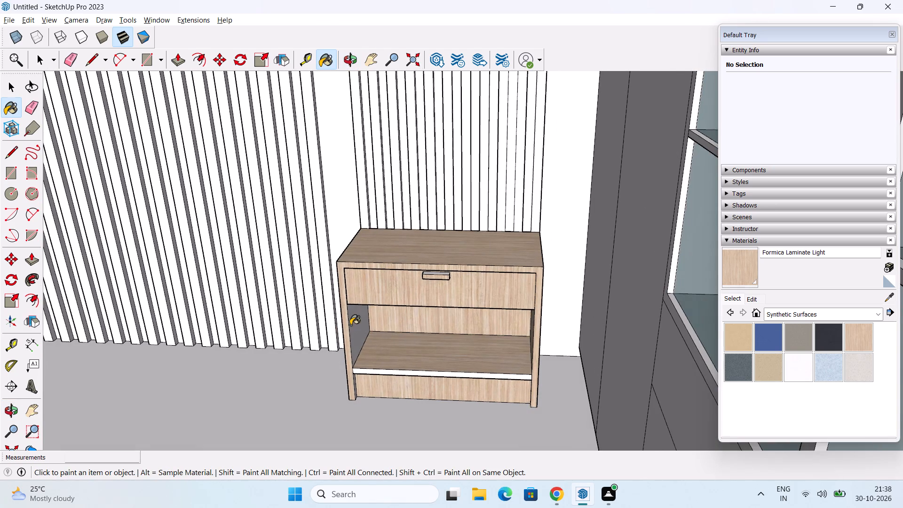
left_click(359, 325)
scroll(383, 388, "up", 10)
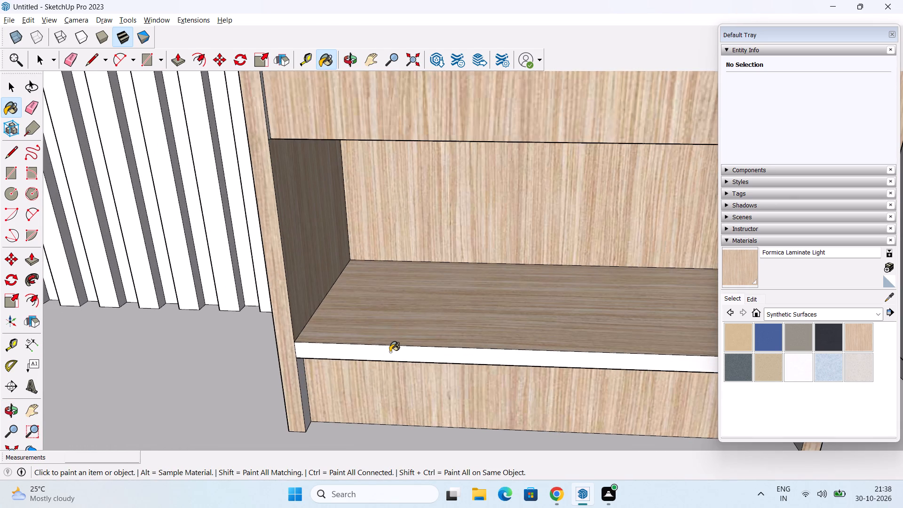
left_click(390, 351)
middle_click_drag(343, 377, 320, 381)
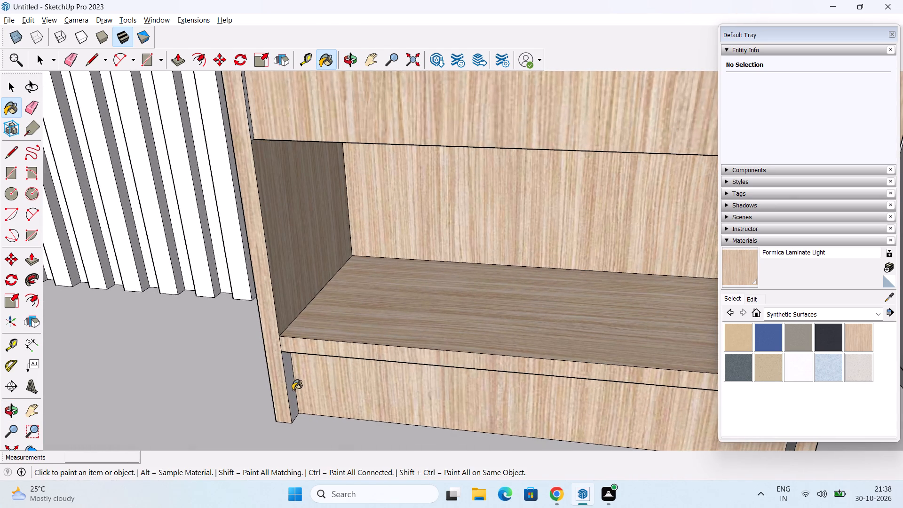
left_click(293, 390)
Paint the plinth recess side nearest the wardrobe and the shelf's overhanging underside with Formica Laminate Light.
middle_click(333, 391)
middle_click_drag(404, 402, 234, 387)
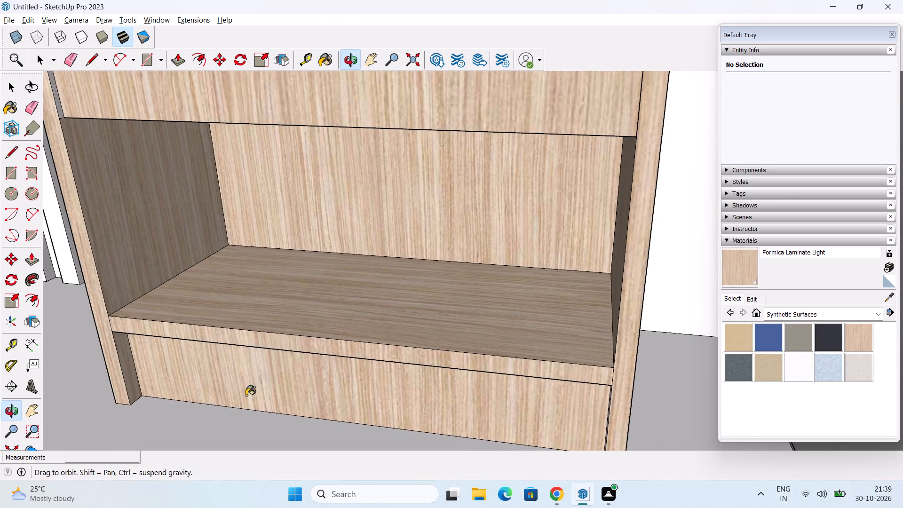
middle_click_drag(404, 431, 565, 418)
middle_click_drag(571, 383, 382, 383, "shift")
scroll(572, 375, "up", 3)
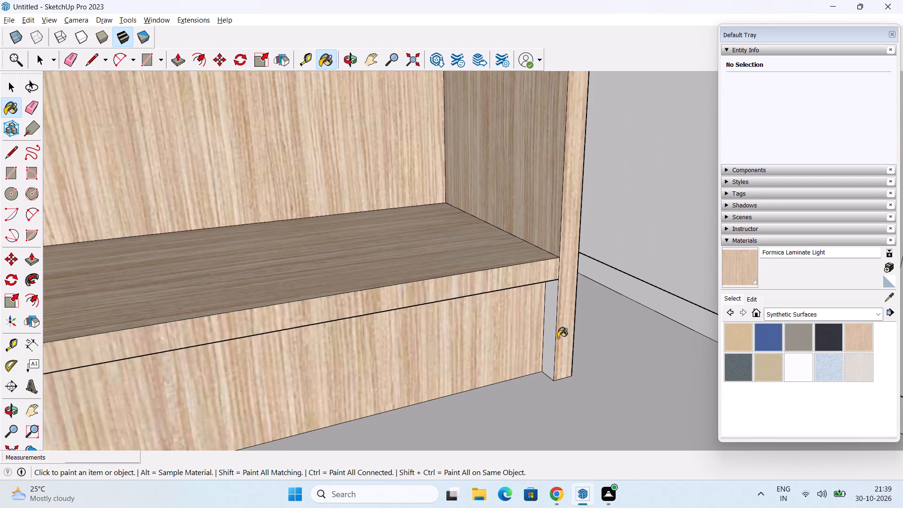
left_click(550, 328)
middle_click_drag(554, 353, 540, 301)
scroll(530, 251, "up", 5)
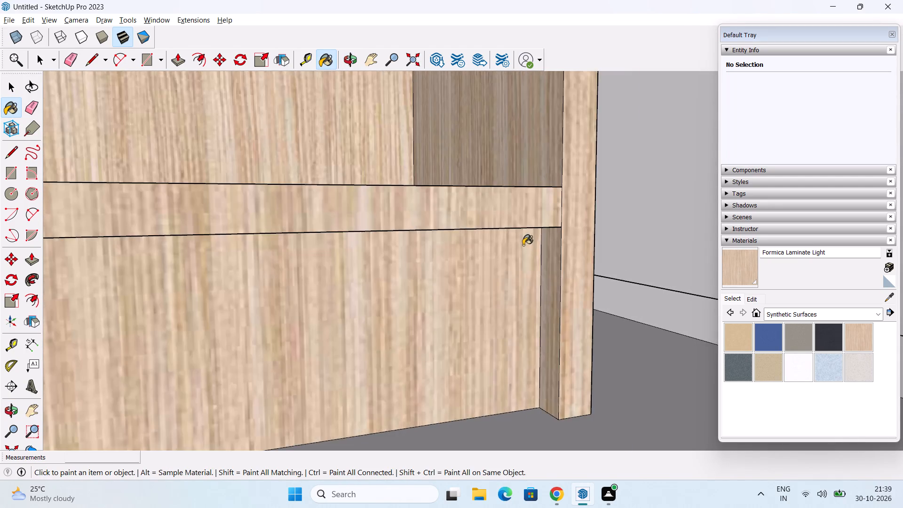
scroll(523, 245, "up", 10)
middle_click_drag(543, 243, 540, 192)
left_click(539, 191)
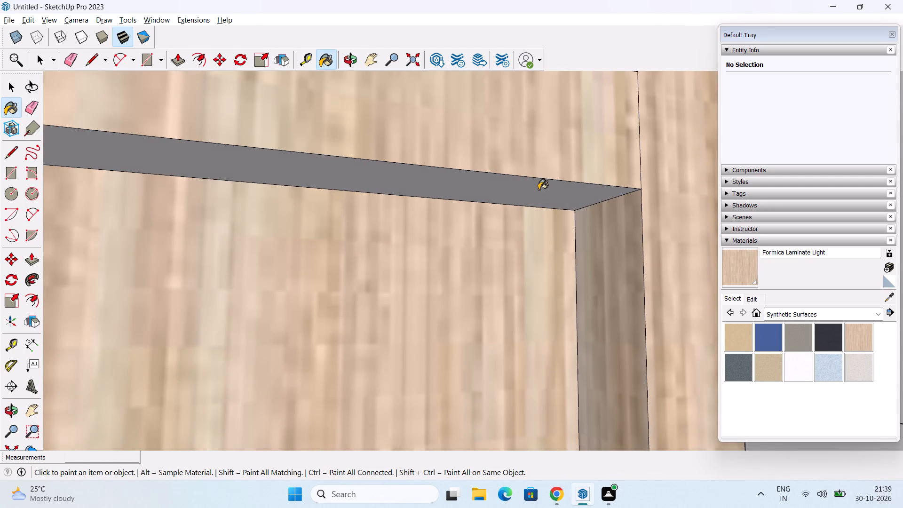
Paint the drawer's underside and the narrow reveals above the drawer front and on its wardrobe side with Formica Laminate Light.
scroll(539, 189, "down", 15)
middle_click_drag(518, 142, 581, 472)
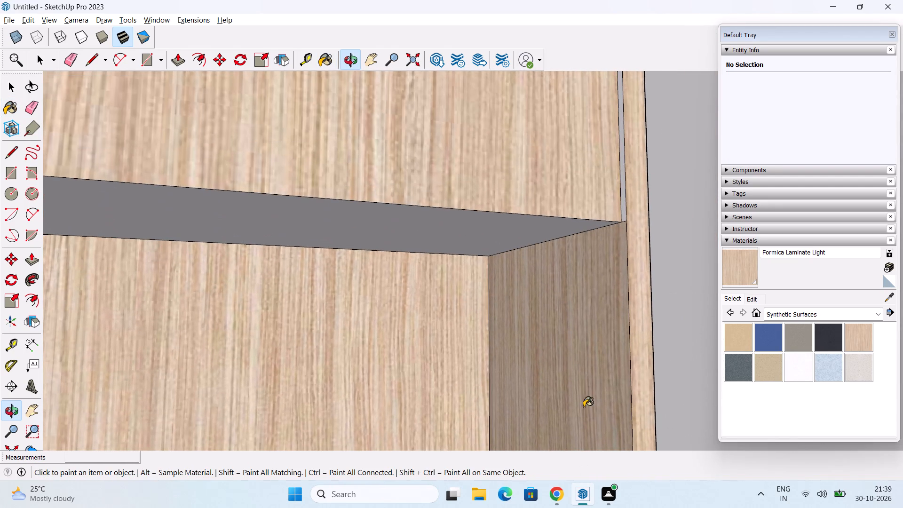
left_click(554, 239)
left_click(483, 222)
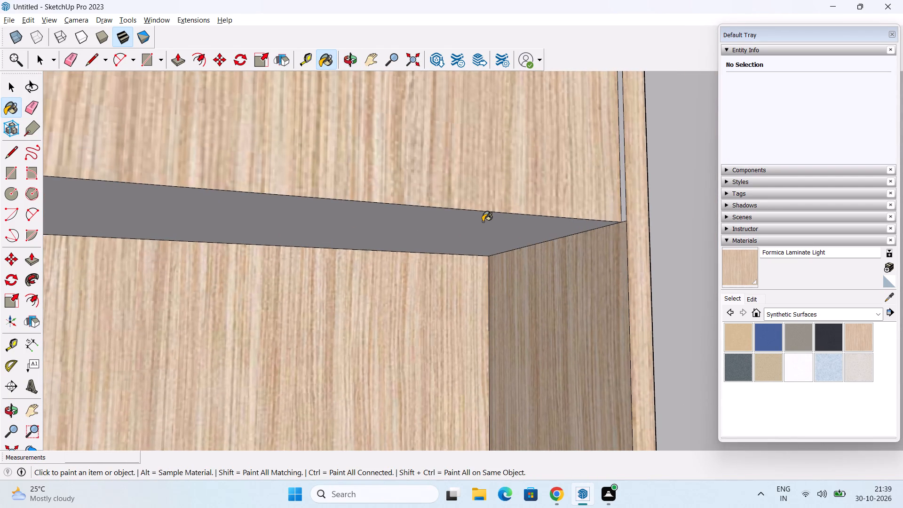
scroll(616, 181, "up", 5)
left_click(624, 180)
scroll(625, 180, "down", 4)
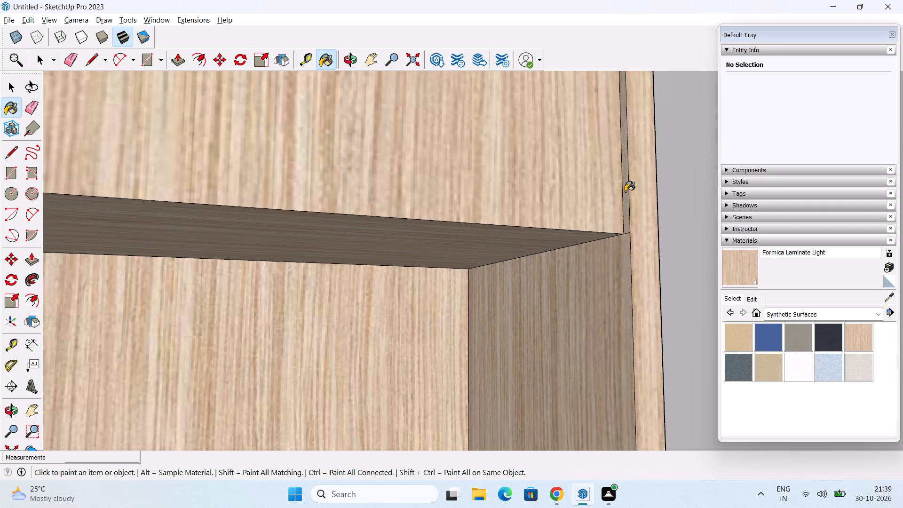
middle_click_drag(625, 193, 641, 317)
scroll(641, 306, "down", 1)
middle_click_drag(636, 248, 647, 213)
scroll(634, 173, "up", 3)
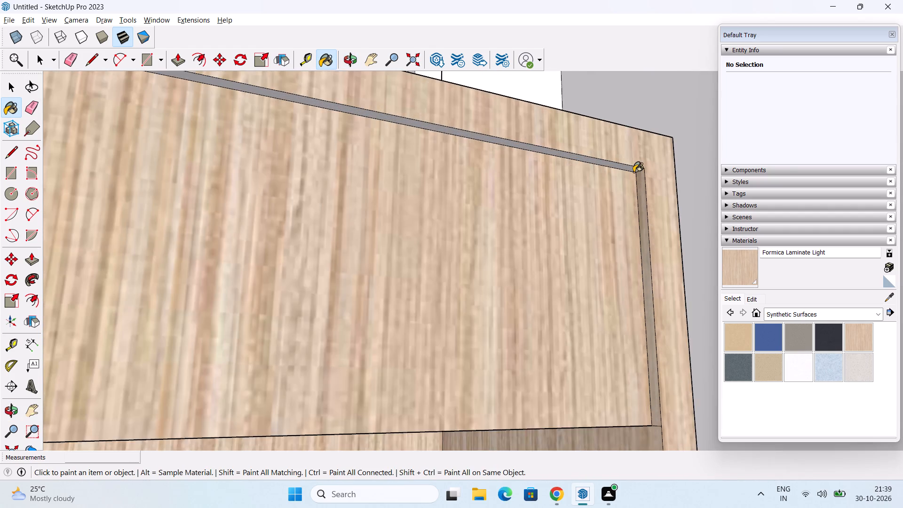
scroll(634, 172, "up", 4)
left_click(634, 167)
Paint the drawer handle's top, underside and both ends with Formica Laminate Light.
middle_click_drag(635, 183, 546, 225)
middle_click_drag(416, 237, 741, 237)
scroll(721, 241, "down", 3)
middle_click_drag(454, 272, 674, 254, "shift")
middle_click_drag(455, 282, 426, 290)
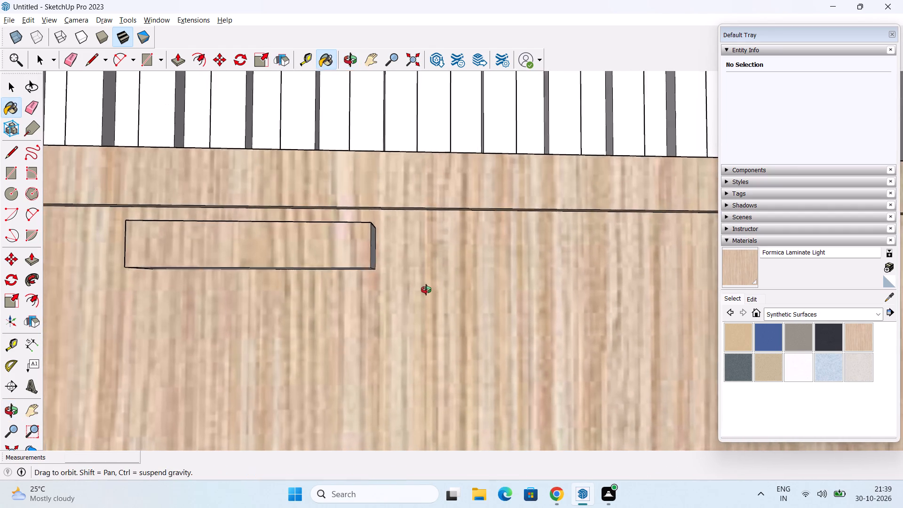
middle_click_drag(426, 290, 339, 317)
left_click(397, 241)
middle_click_drag(396, 241, 395, 333)
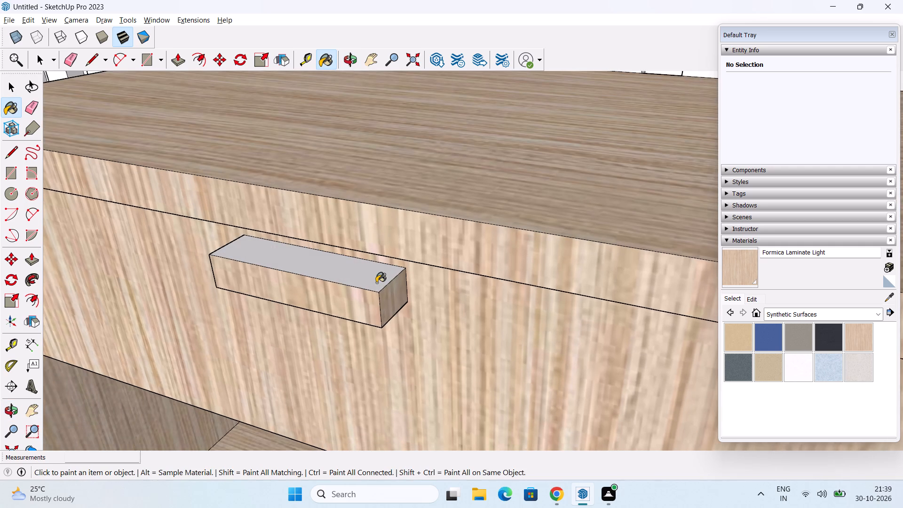
left_click(376, 283)
middle_click_drag(356, 306, 408, 147)
left_click(394, 207)
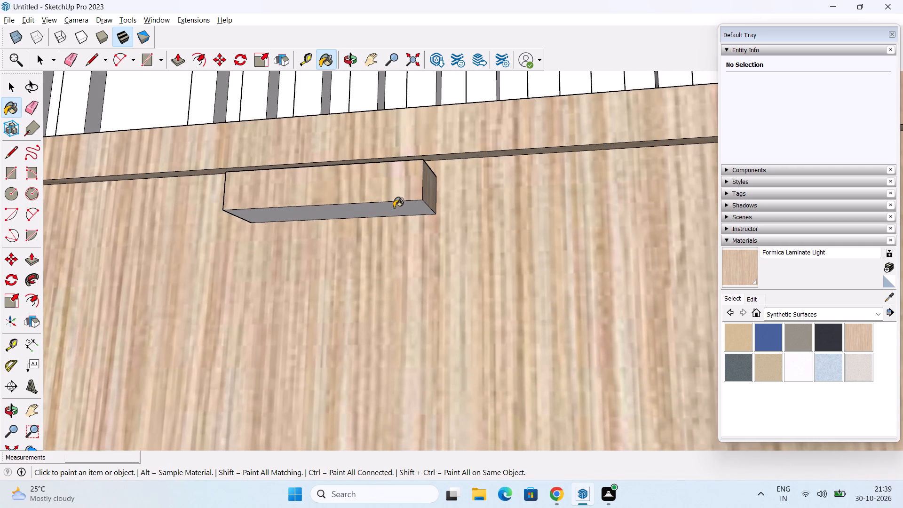
middle_click_drag(313, 247, 690, 343, "shift")
middle_click_drag(591, 338, 739, 351)
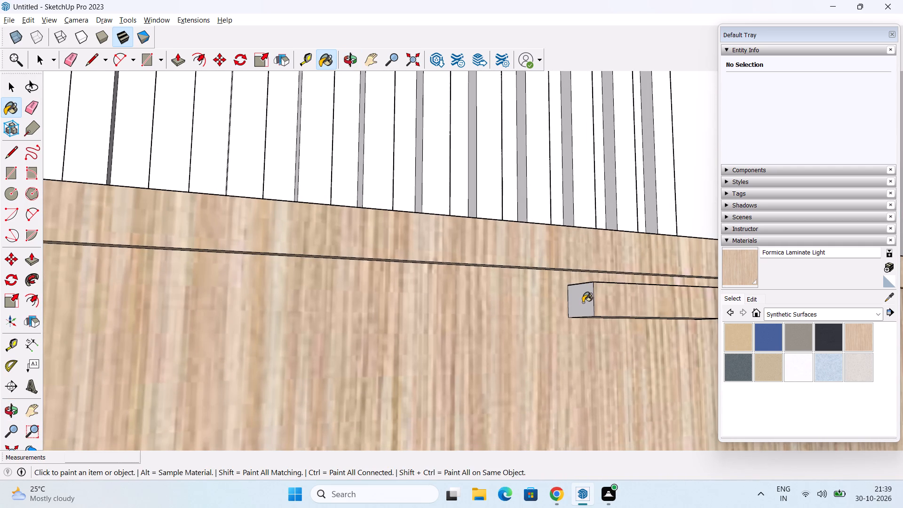
left_click(583, 301)
Paint the narrow reveal on the drawer front's side away from the wardrobe with Formica Laminate Light.
middle_click_drag(602, 335, 497, 270)
middle_click_drag(318, 267, 561, 325, "shift")
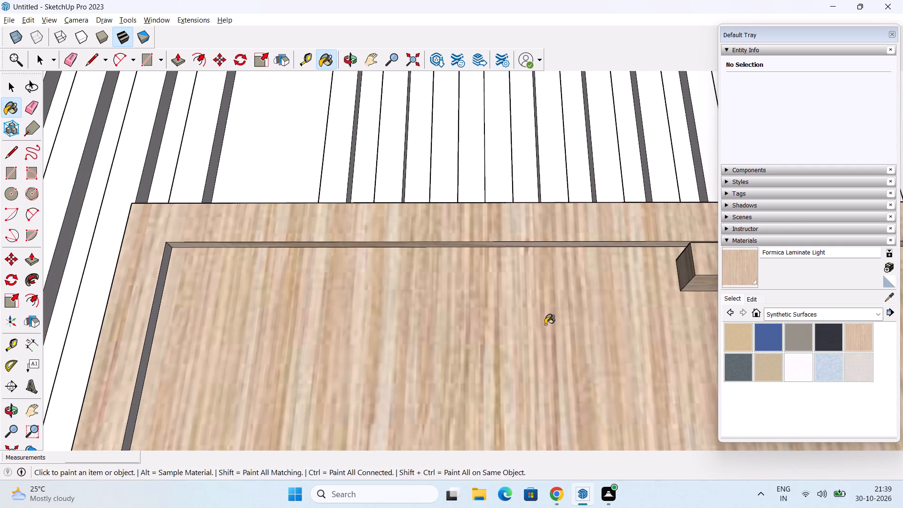
middle_click_drag(545, 325, 477, 296)
scroll(271, 285, "up", 7)
left_click(190, 301)
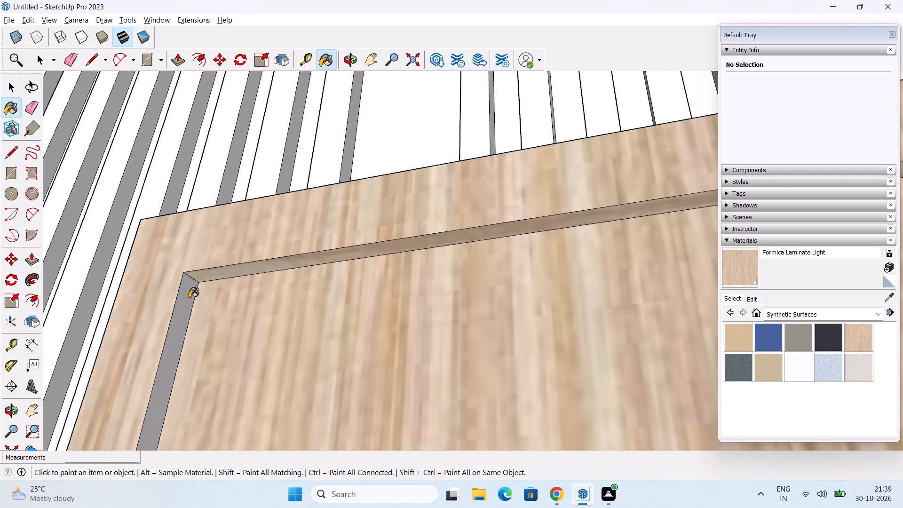
Paint the cabinet's outer side panel facing the wardrobe with Formica Laminate Light.
scroll(189, 298, "down", 20)
scroll(189, 298, "down", 2)
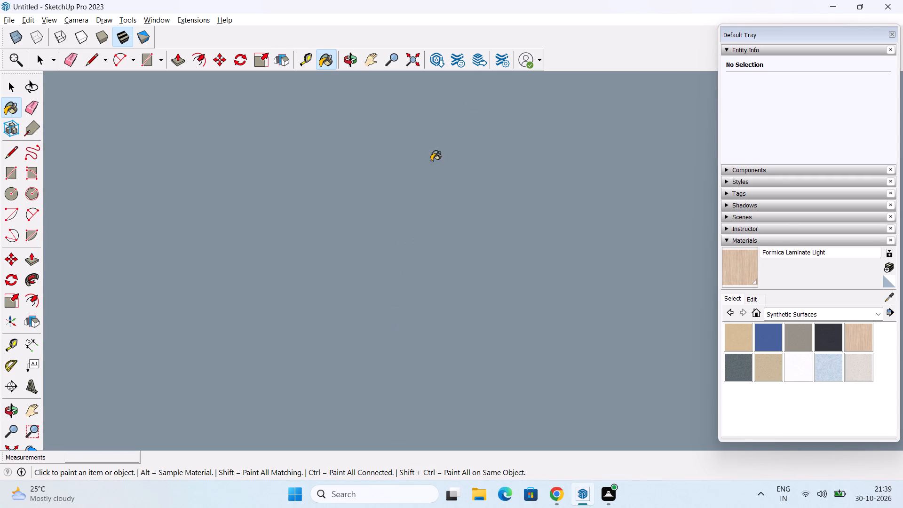
left_click(420, 63)
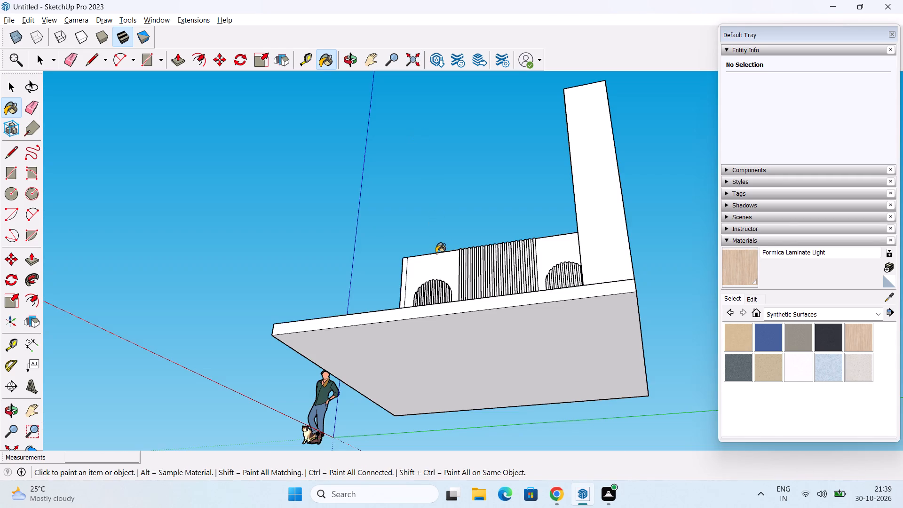
middle_click_drag(436, 253, 592, 457)
scroll(544, 330, "up", 10)
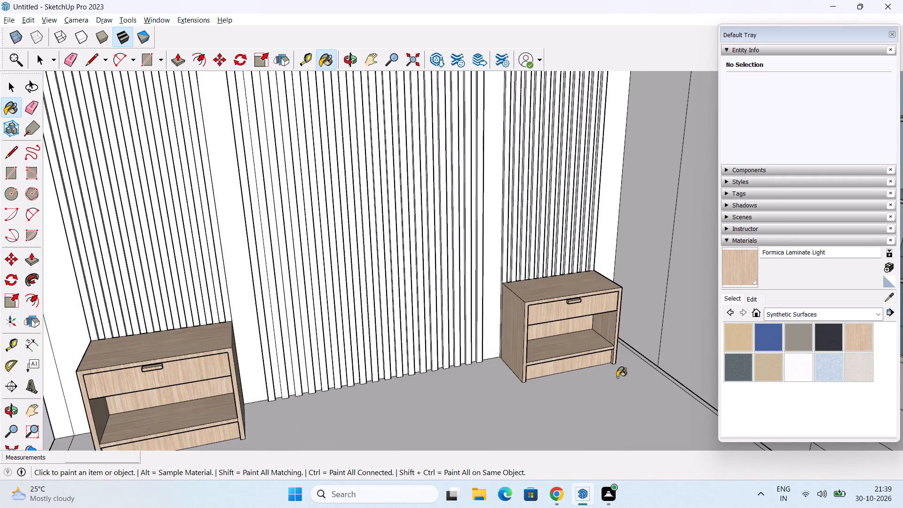
middle_click_drag(623, 378, 510, 377)
scroll(707, 368, "up", 9)
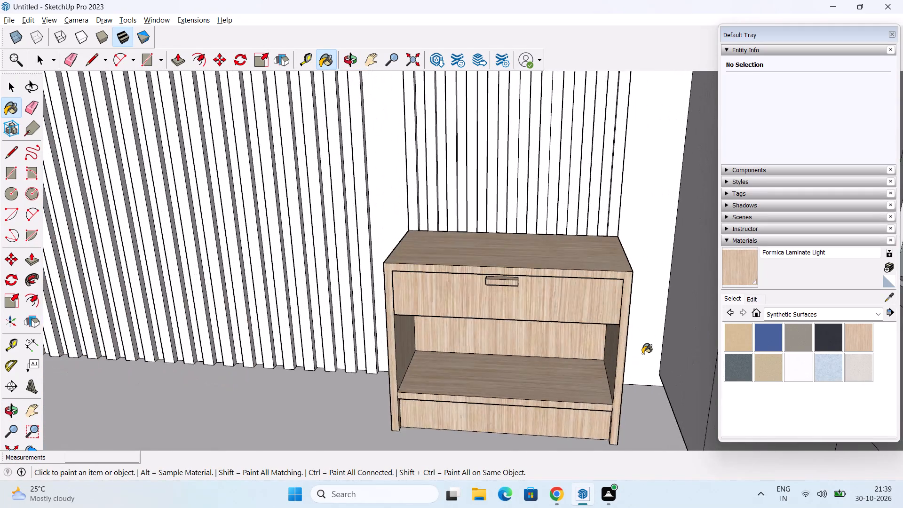
scroll(642, 354, "up", 6)
middle_click_drag(642, 357, 628, 356)
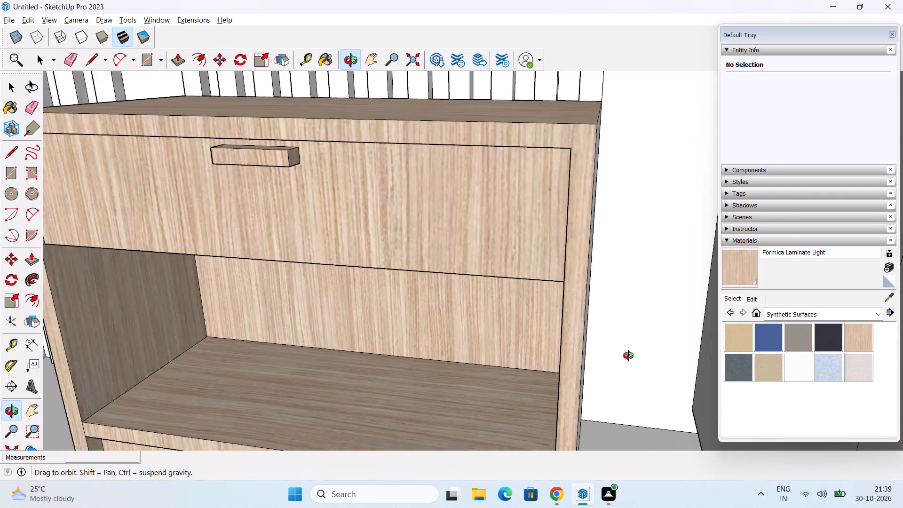
middle_click_drag(628, 356, 630, 356)
middle_click_drag(626, 354, 613, 360)
scroll(612, 359, "up", 5)
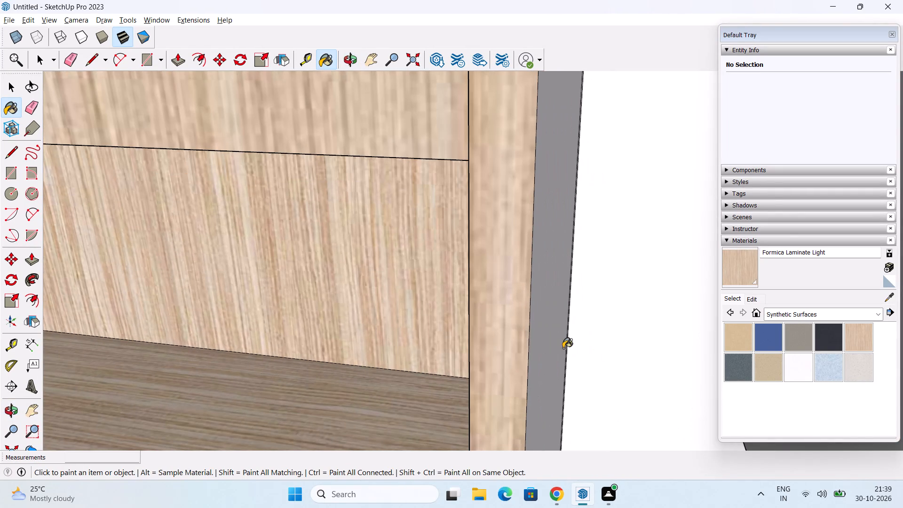
left_click(546, 345)
Examine the second bedside cabinet from several angles for any unpainted faces.
scroll(546, 345, "down", 12)
middle_click_drag(447, 340, 459, 315)
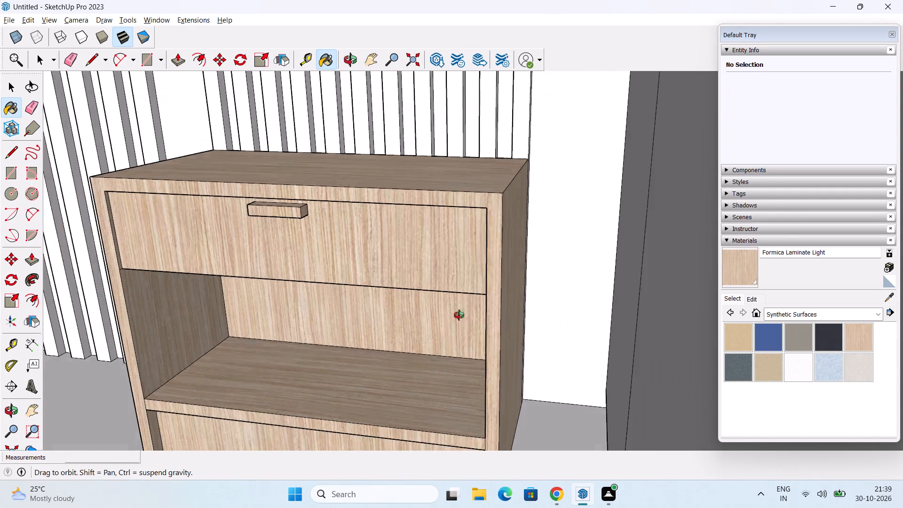
middle_click_drag(459, 315, 581, 196)
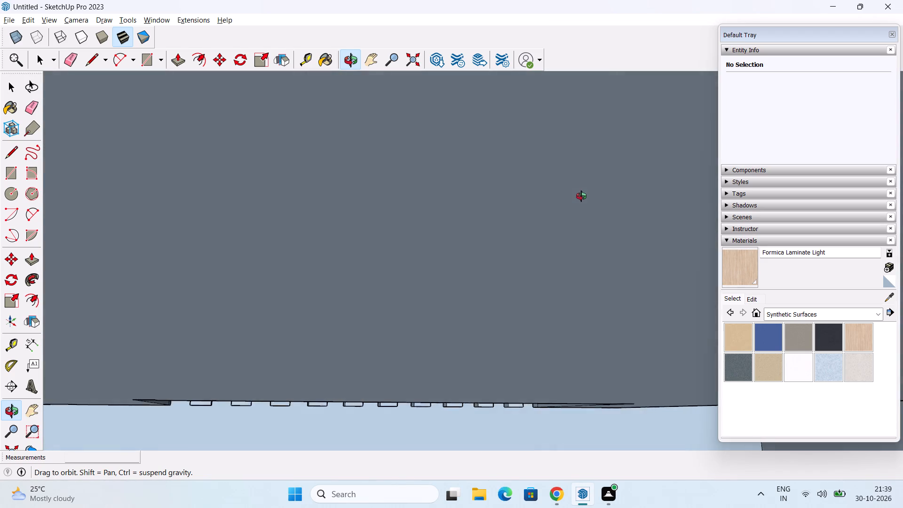
middle_click_drag(581, 196, 612, 270)
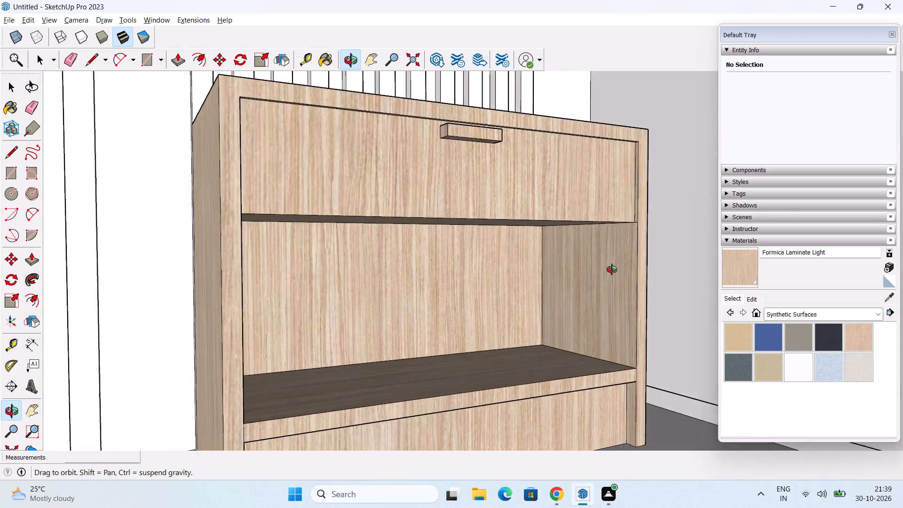
middle_click_drag(612, 270, 551, 329)
scroll(548, 319, "down", 6)
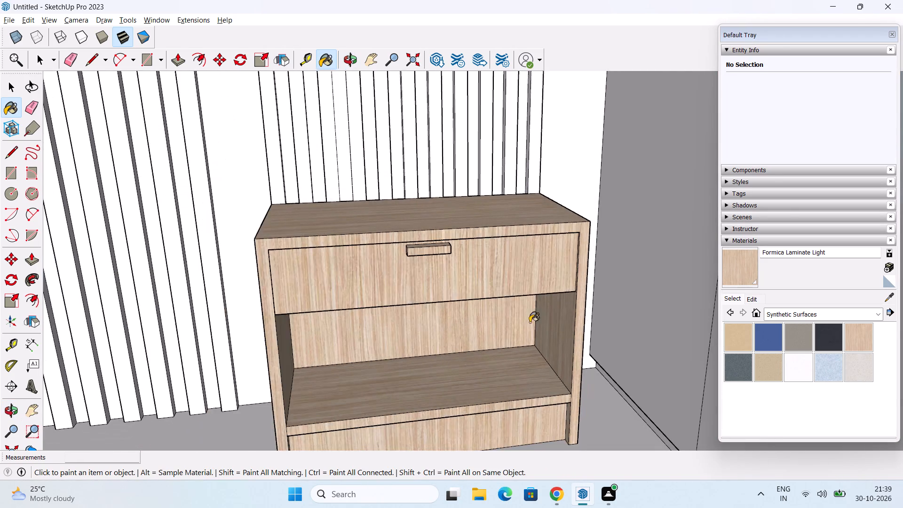
scroll(530, 322, "down", 13)
scroll(349, 246, "down", 3)
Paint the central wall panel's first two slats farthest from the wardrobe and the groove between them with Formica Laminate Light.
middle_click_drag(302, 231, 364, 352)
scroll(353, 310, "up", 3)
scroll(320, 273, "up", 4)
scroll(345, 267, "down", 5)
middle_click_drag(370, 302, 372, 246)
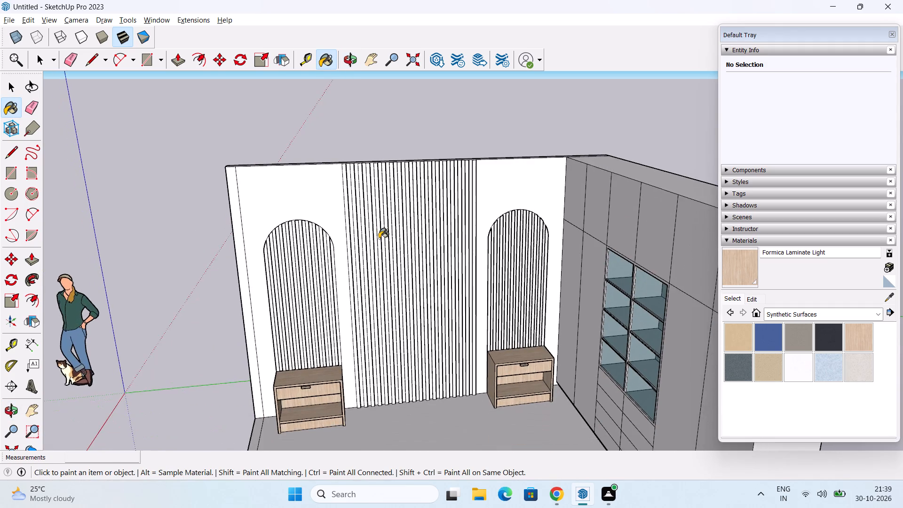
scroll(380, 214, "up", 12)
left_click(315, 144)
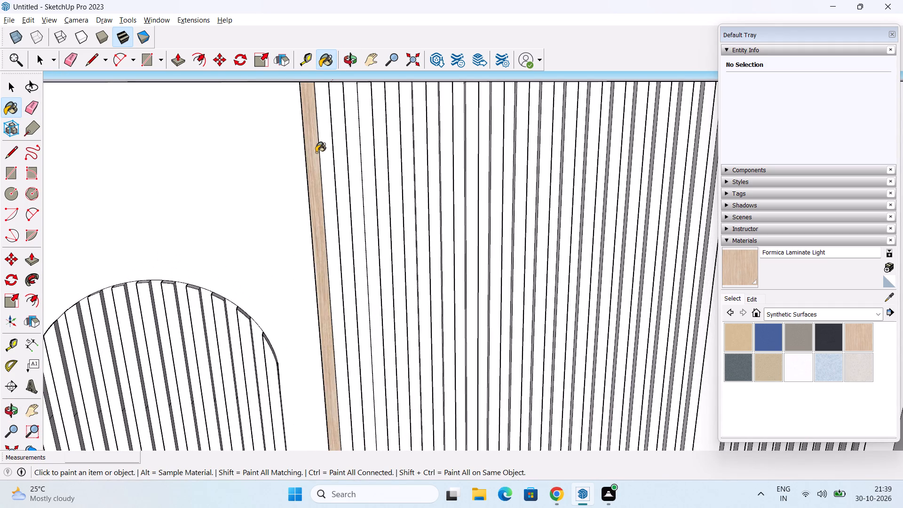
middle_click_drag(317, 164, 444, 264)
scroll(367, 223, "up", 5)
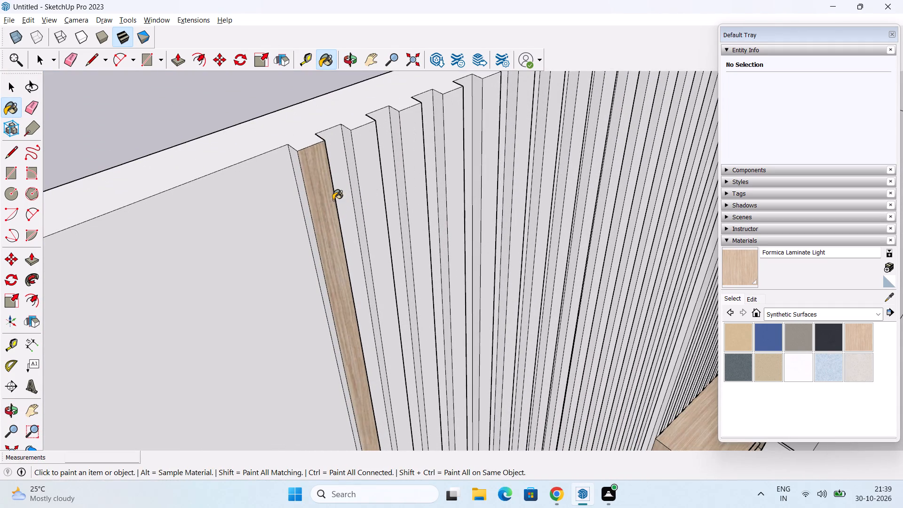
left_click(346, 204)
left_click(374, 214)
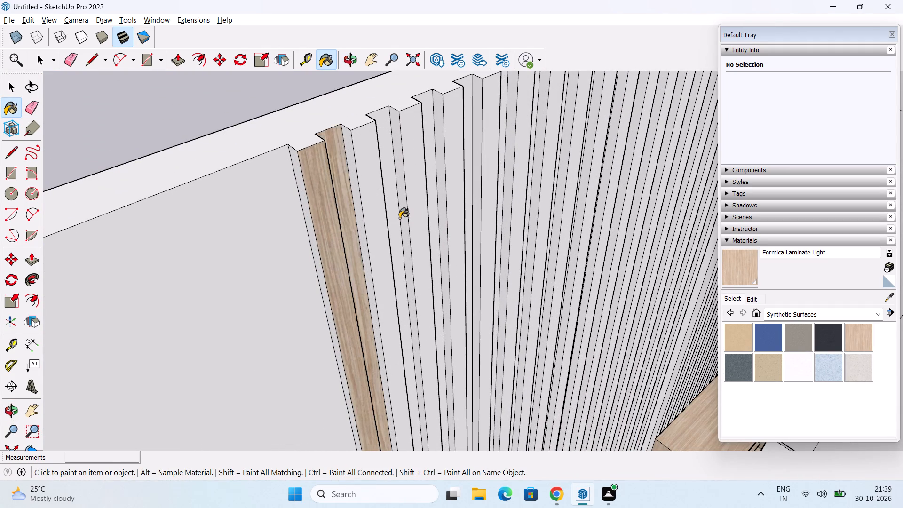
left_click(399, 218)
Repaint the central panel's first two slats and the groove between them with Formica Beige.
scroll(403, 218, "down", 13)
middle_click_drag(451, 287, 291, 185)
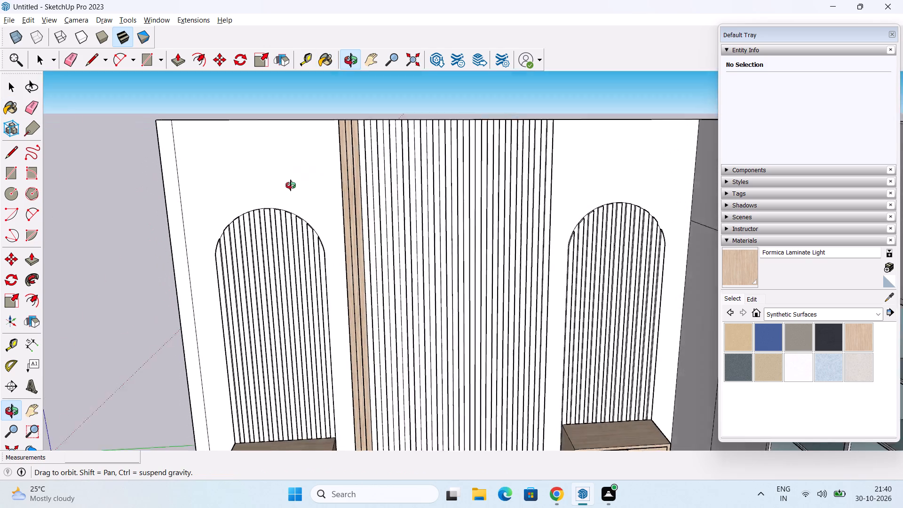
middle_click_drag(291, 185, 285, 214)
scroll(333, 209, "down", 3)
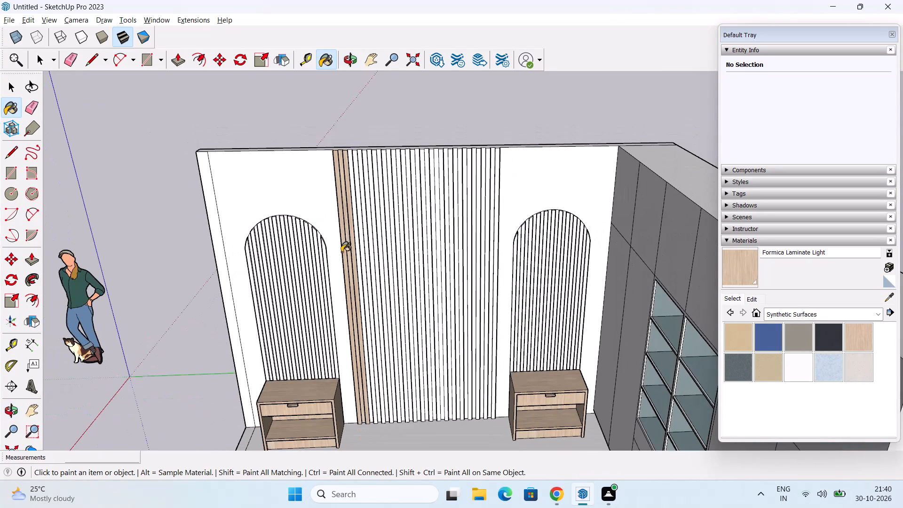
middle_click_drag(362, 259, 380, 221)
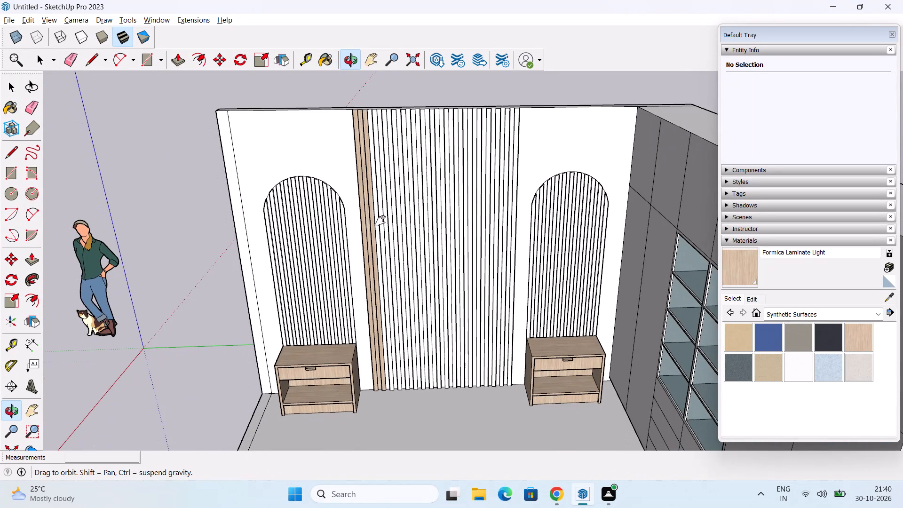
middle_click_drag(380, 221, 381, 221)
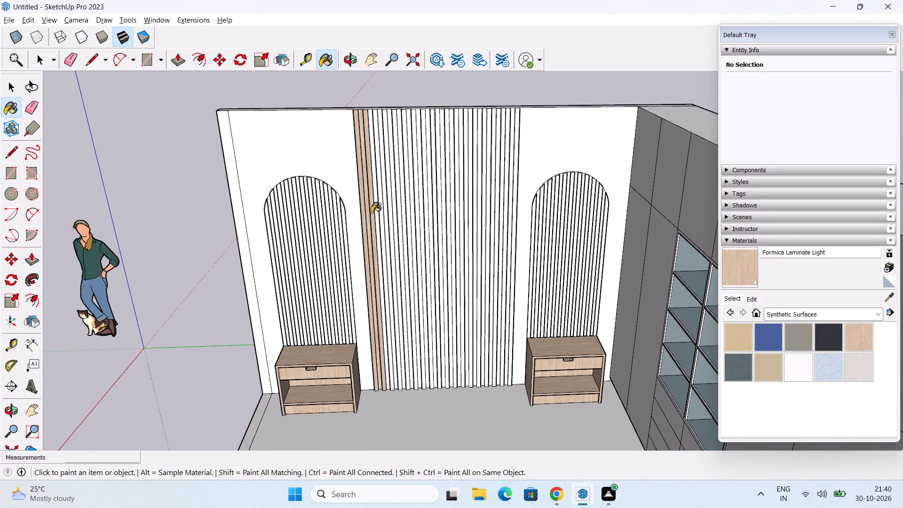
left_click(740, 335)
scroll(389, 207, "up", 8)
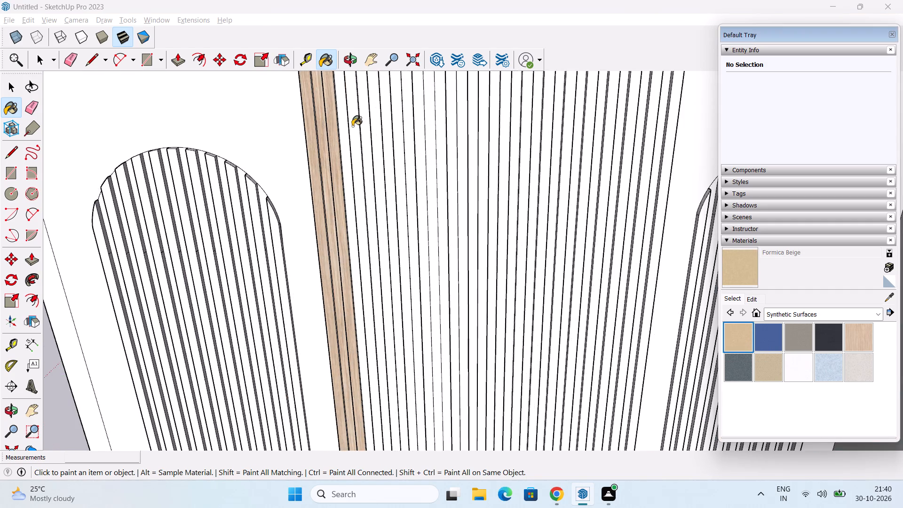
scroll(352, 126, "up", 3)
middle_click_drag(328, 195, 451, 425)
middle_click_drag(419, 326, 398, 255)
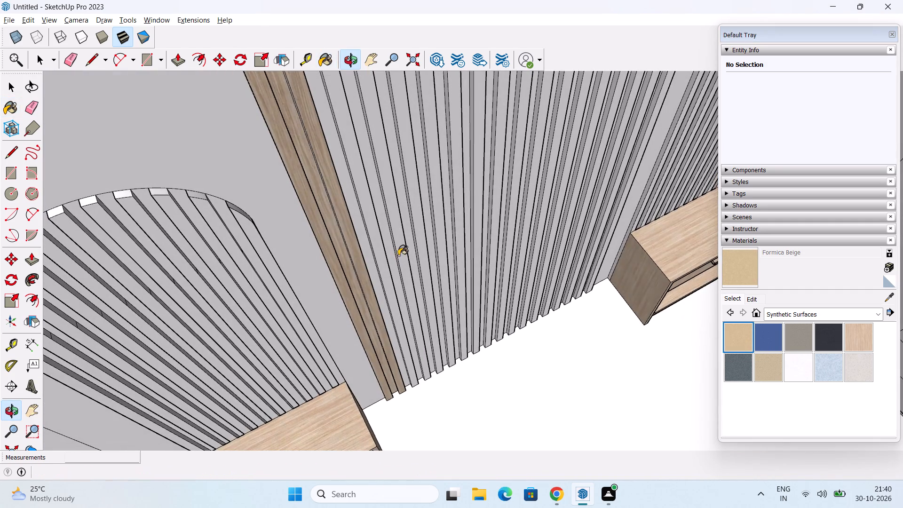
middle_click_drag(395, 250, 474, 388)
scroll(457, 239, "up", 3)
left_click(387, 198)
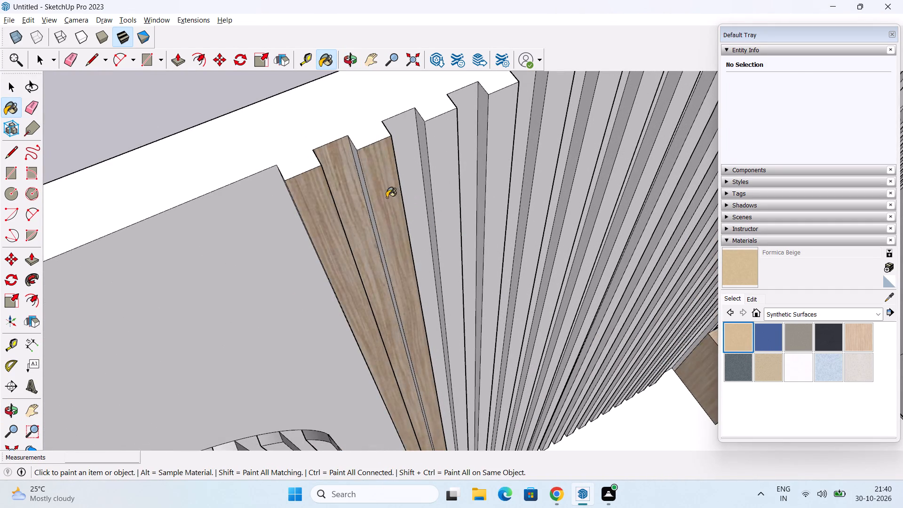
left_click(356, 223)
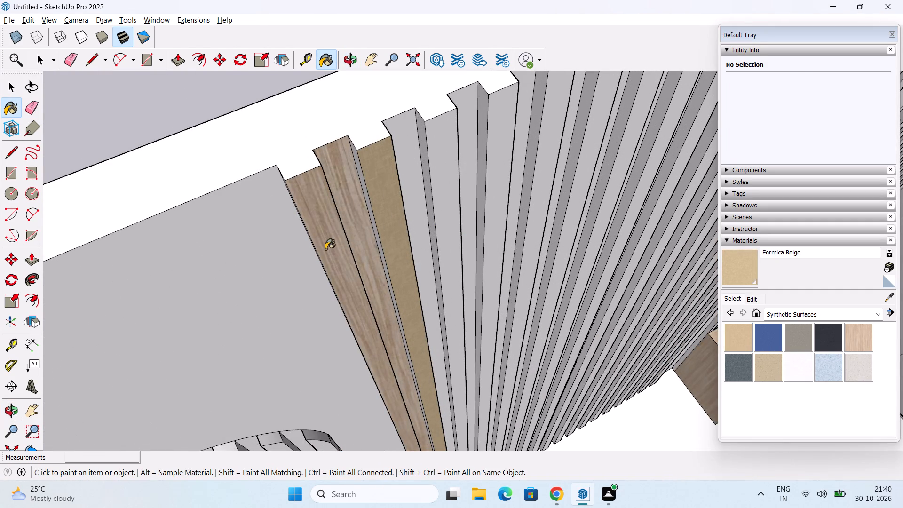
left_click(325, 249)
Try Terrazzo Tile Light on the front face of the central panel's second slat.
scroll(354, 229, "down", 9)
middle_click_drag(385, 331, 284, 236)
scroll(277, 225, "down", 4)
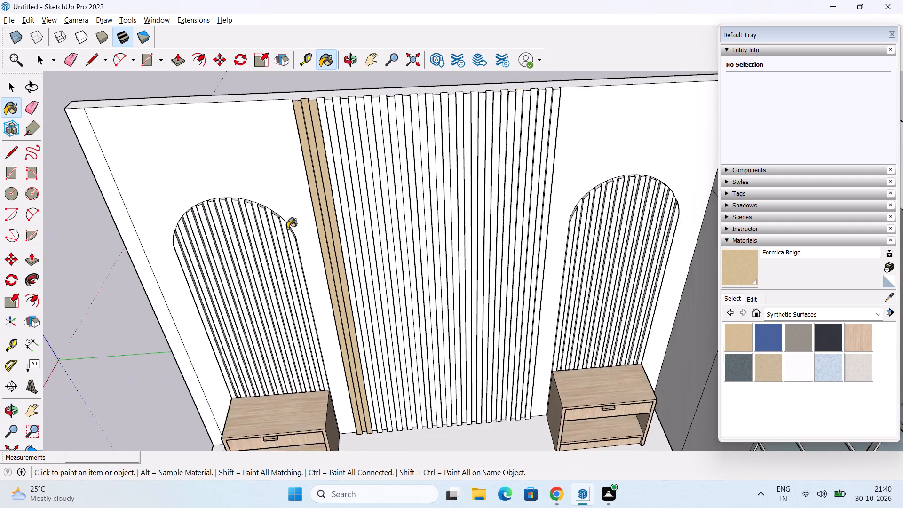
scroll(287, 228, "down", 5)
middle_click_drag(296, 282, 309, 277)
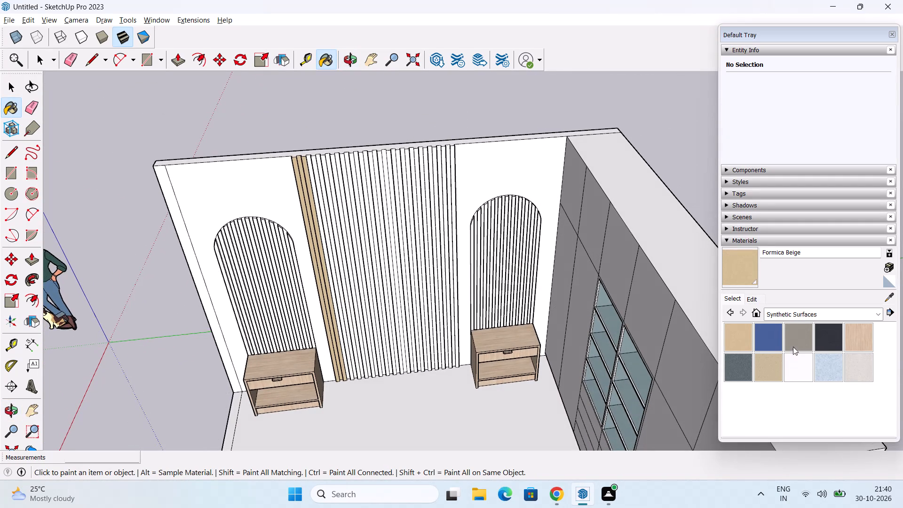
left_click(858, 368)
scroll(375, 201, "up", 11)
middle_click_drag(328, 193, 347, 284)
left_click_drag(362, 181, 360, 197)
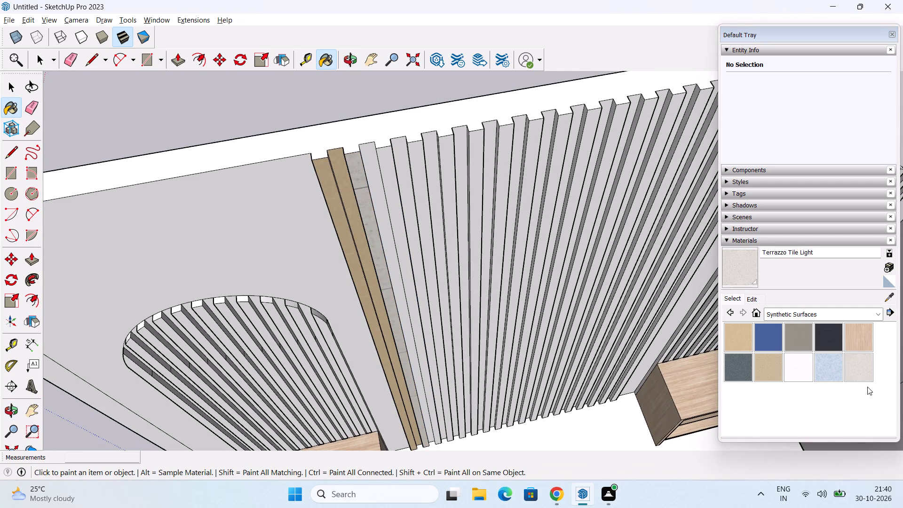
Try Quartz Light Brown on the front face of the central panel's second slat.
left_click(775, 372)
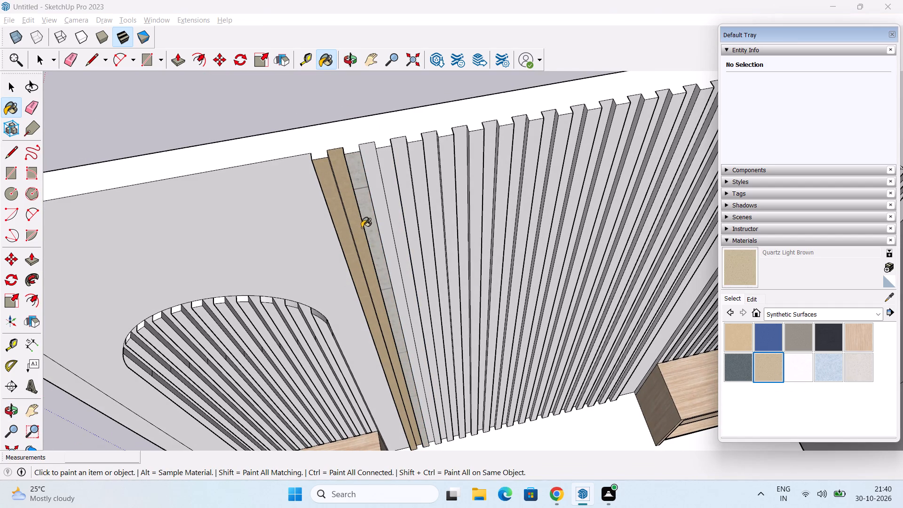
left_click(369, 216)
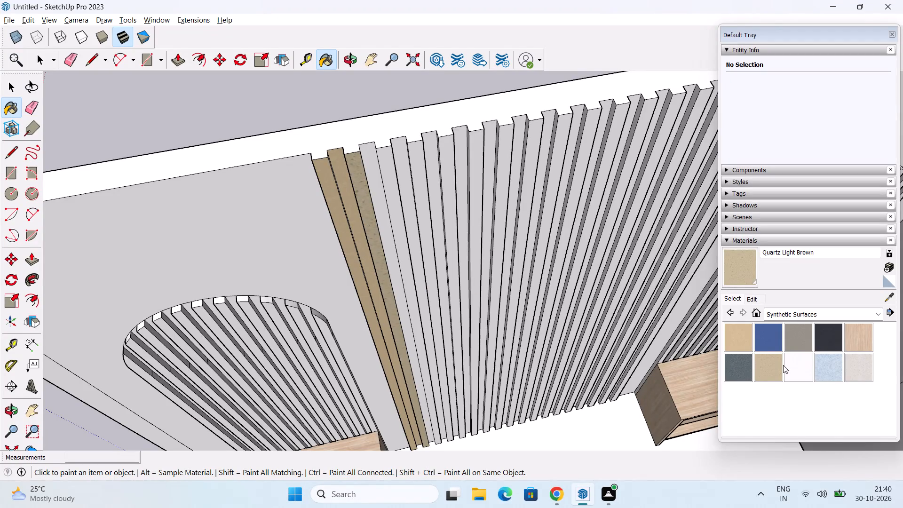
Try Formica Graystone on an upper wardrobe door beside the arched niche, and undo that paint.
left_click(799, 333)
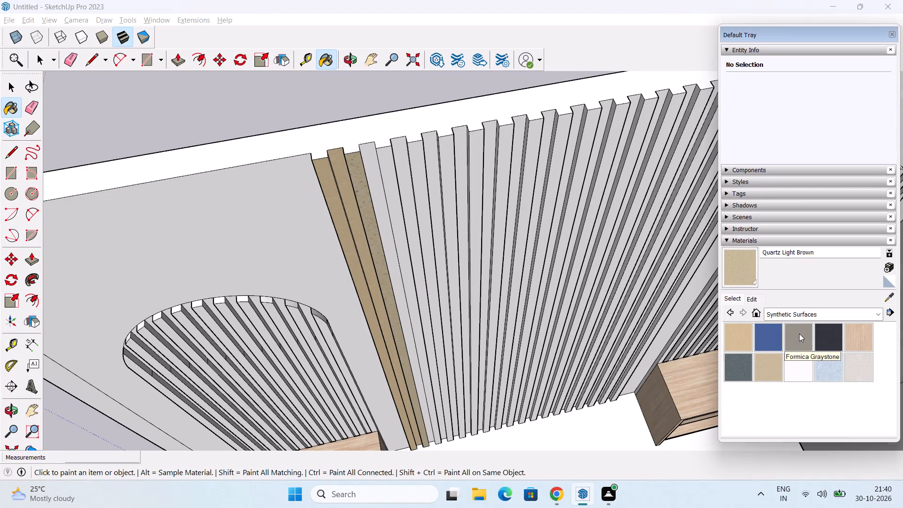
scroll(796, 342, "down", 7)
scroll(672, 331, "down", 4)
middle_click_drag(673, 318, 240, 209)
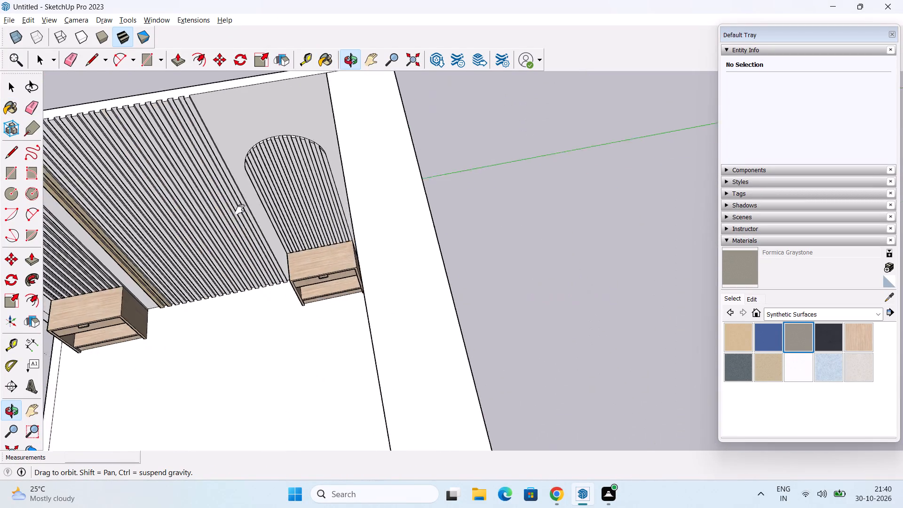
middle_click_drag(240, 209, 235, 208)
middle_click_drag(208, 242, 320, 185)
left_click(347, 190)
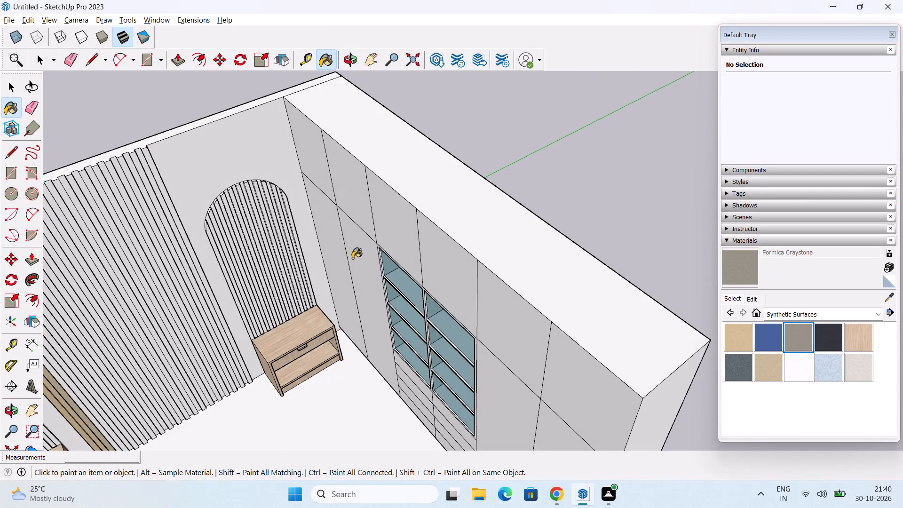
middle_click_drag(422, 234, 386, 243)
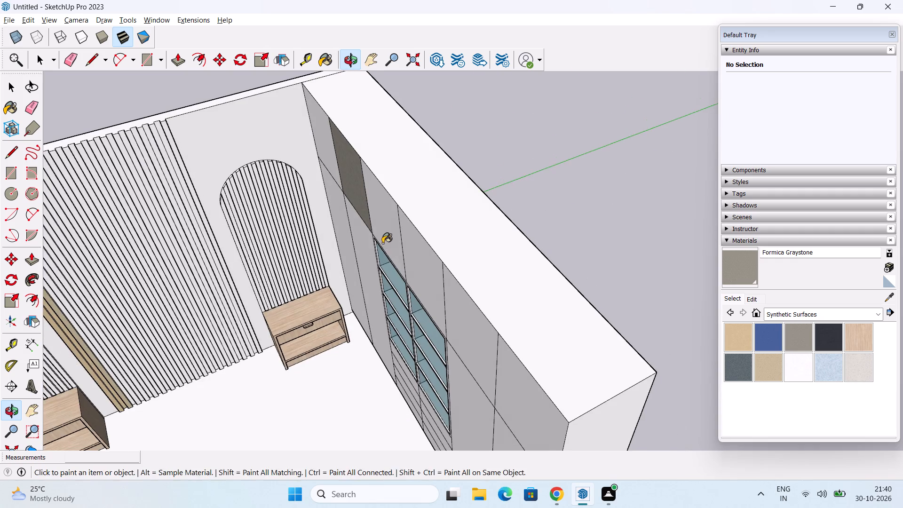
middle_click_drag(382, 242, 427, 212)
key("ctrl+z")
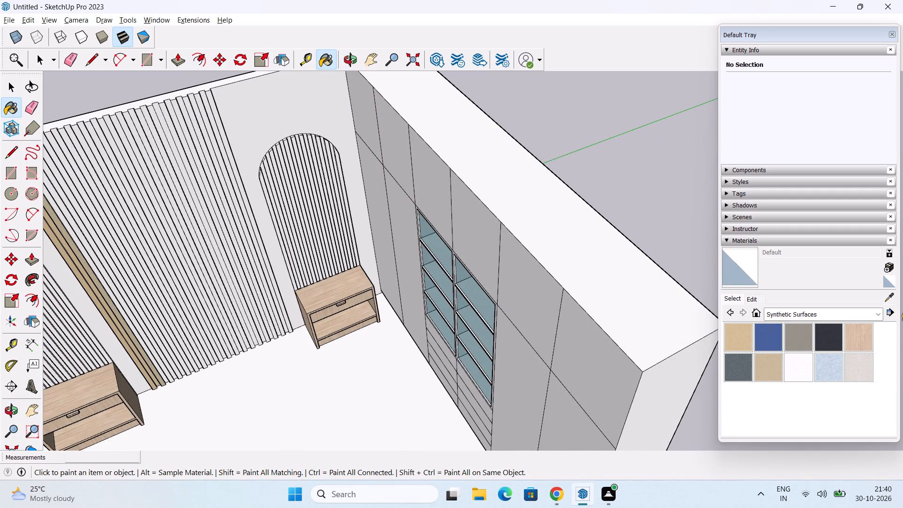
Repaint the central panel's first two slats and the groove between them with Formica Laminate Light.
left_click(856, 337)
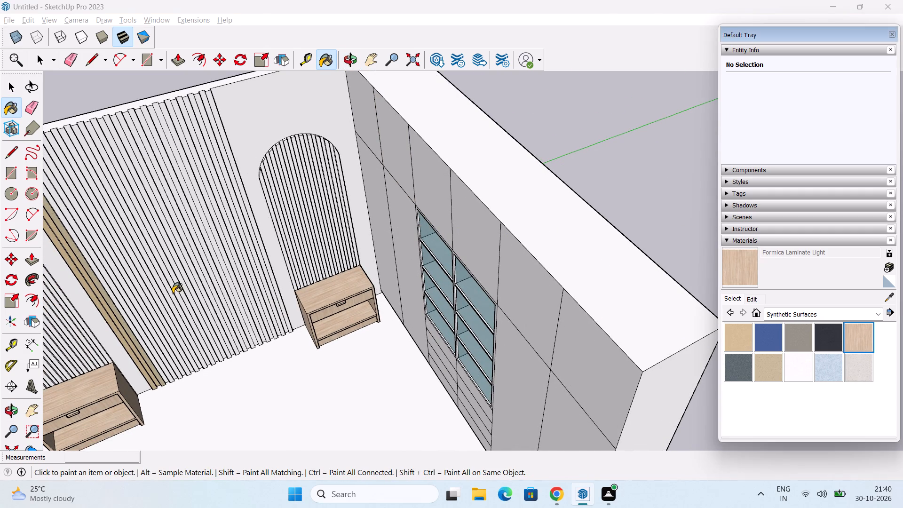
middle_click_drag(173, 293, 323, 317)
scroll(130, 194, "up", 10)
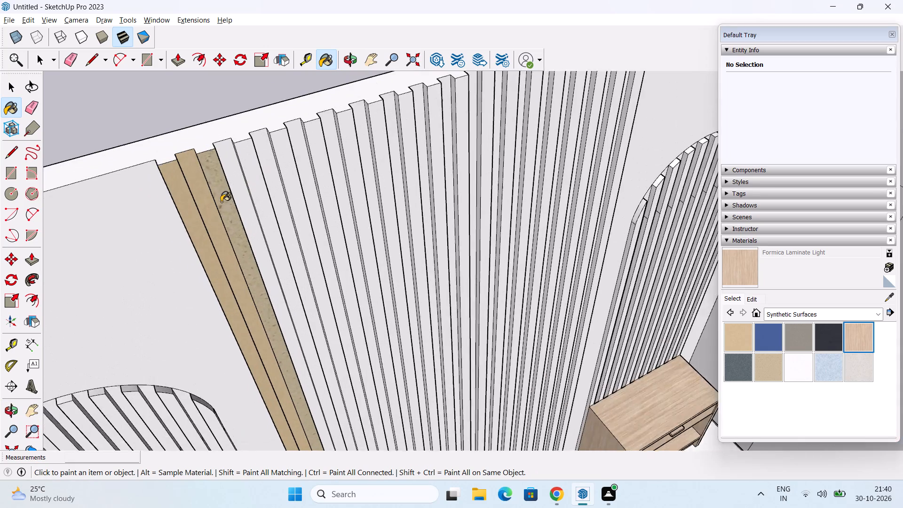
scroll(221, 202, "up", 4)
left_click(220, 199)
middle_click_drag(236, 231, 284, 217)
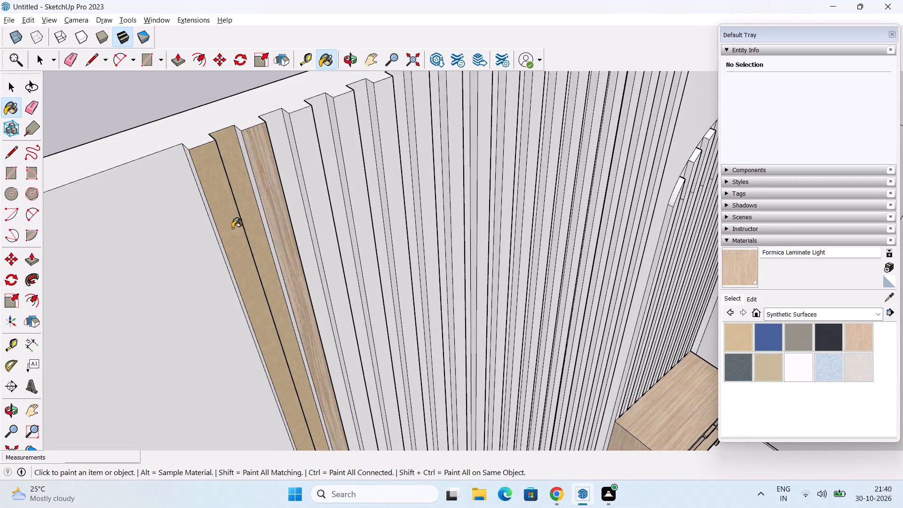
left_click(232, 228)
left_click(247, 208)
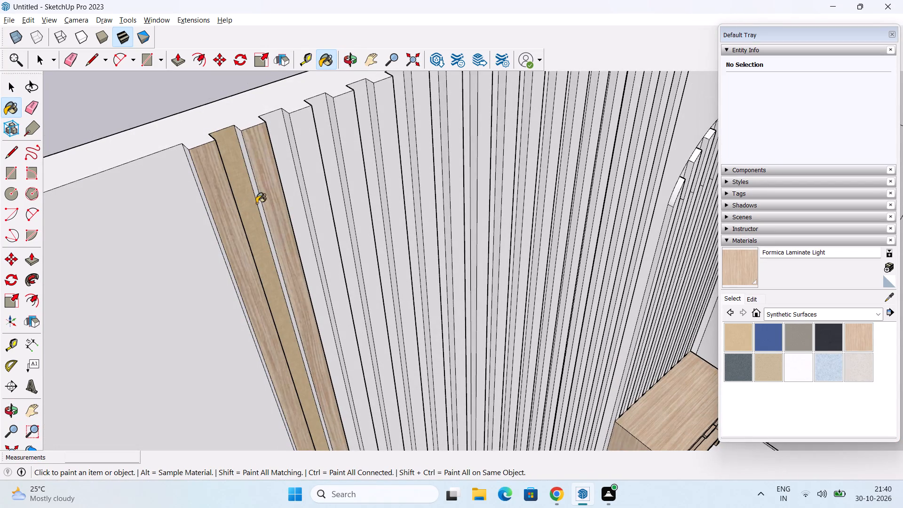
Paint the front faces of the central panel's third and fourth slats and the groove before each with Formica Laminate Light.
scroll(256, 203, "down", 14)
middle_click_drag(346, 330, 236, 279)
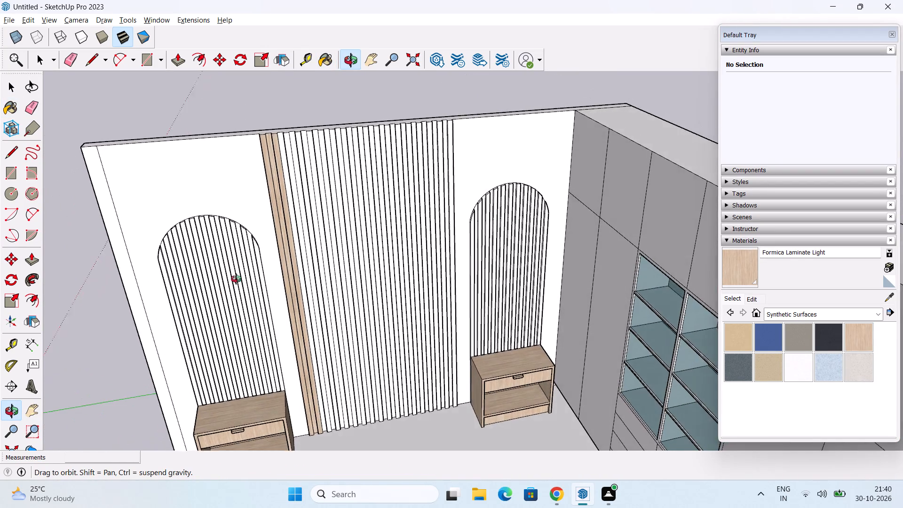
middle_click_drag(236, 279, 235, 289)
middle_click_drag(275, 279, 387, 292)
scroll(274, 216, "up", 11)
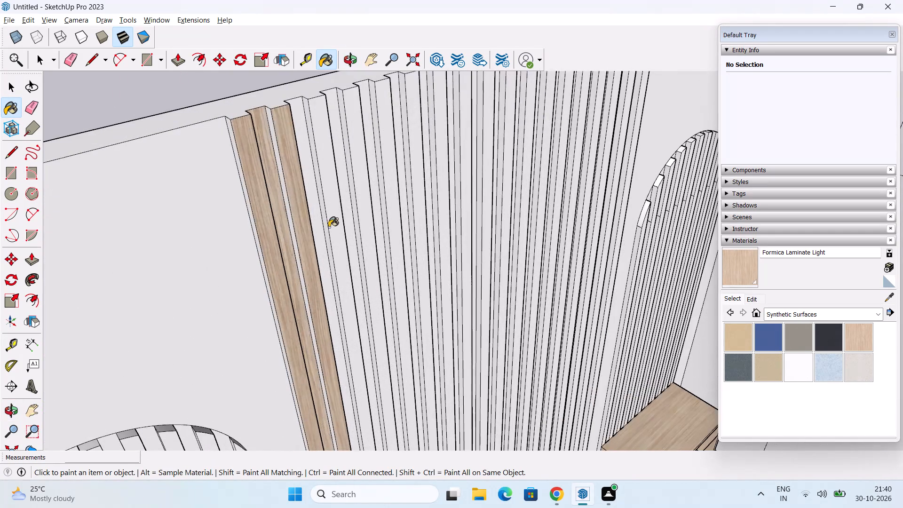
left_click(314, 206)
left_click(332, 205)
left_click(350, 205)
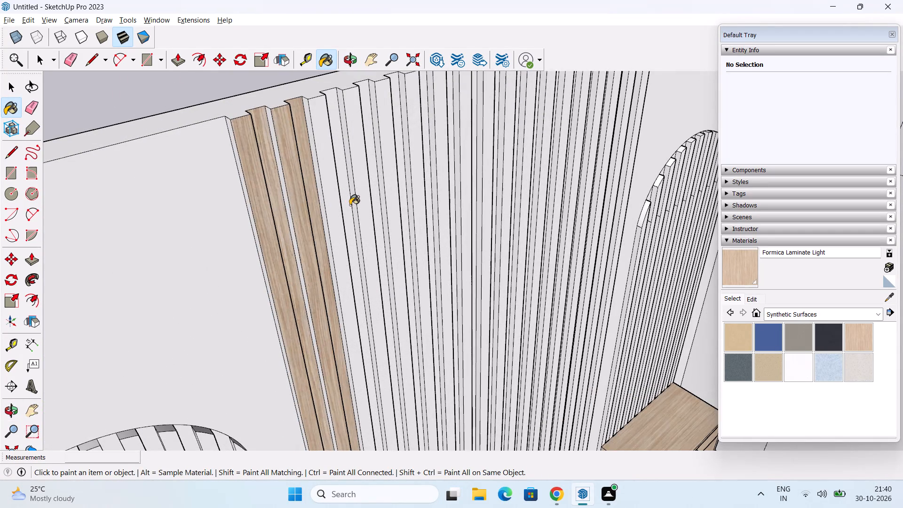
left_click(361, 205)
Paint the front faces of the central panel's fifth and sixth slats and the groove before each with Formica Laminate Light.
middle_click_drag(401, 229, 300, 242)
middle_click_drag(333, 236, 318, 320)
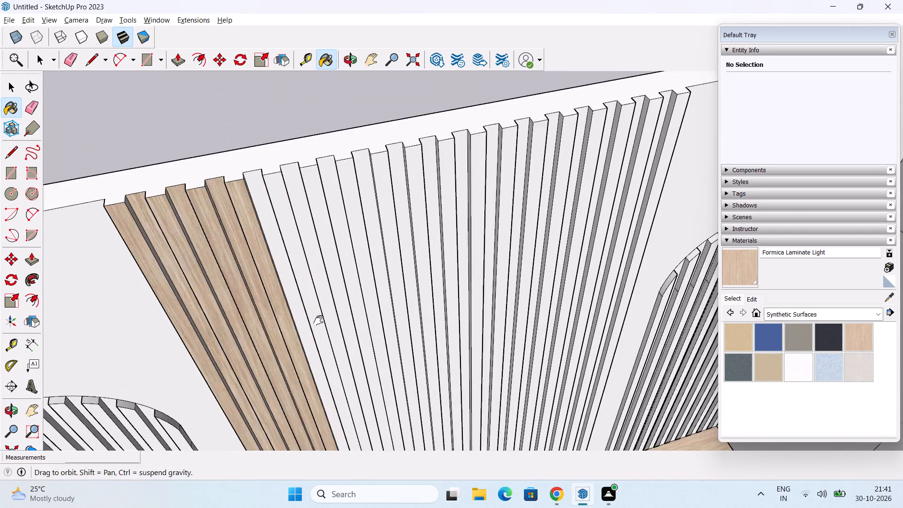
middle_click_drag(318, 320, 318, 320)
scroll(293, 266, "up", 2)
left_click(258, 218)
left_click(285, 217)
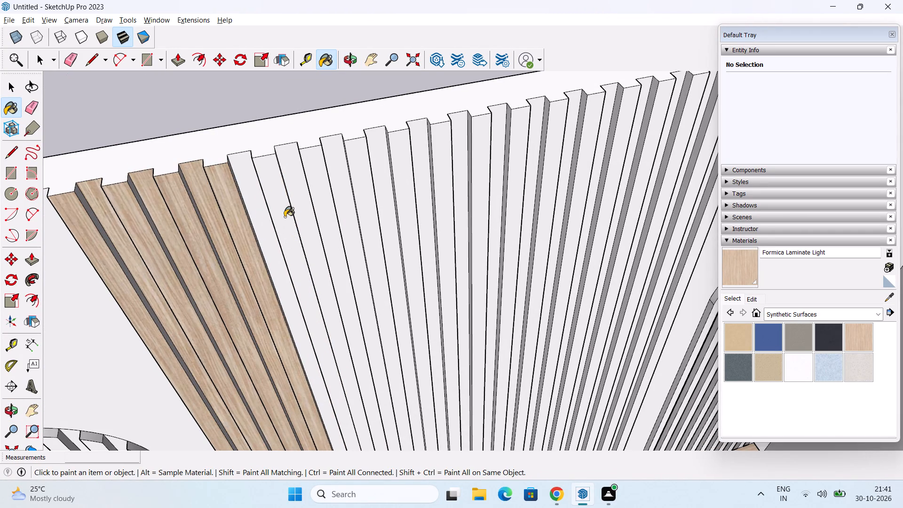
left_click(306, 211)
left_click(321, 208)
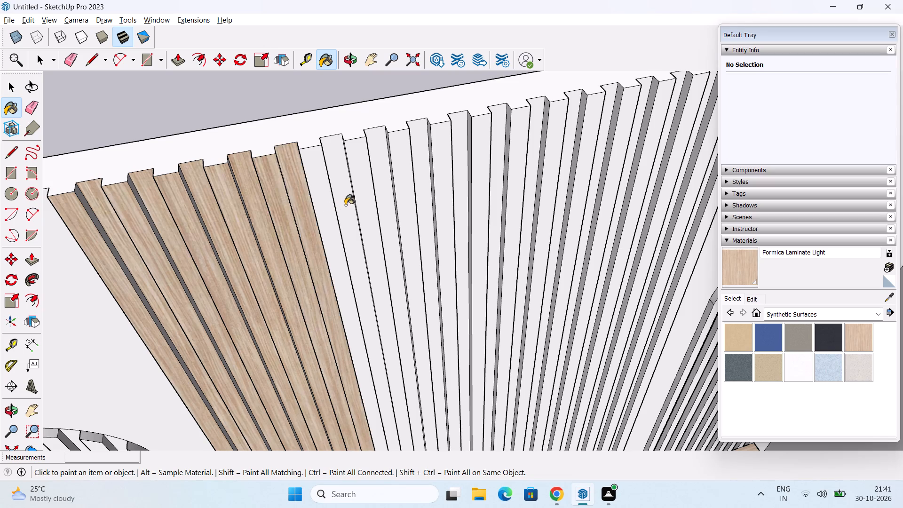
Continue Formica Laminate Light across the central panel's seventh to tenth slats and the groove before each.
left_click(346, 205)
left_click(374, 214)
left_click(394, 211)
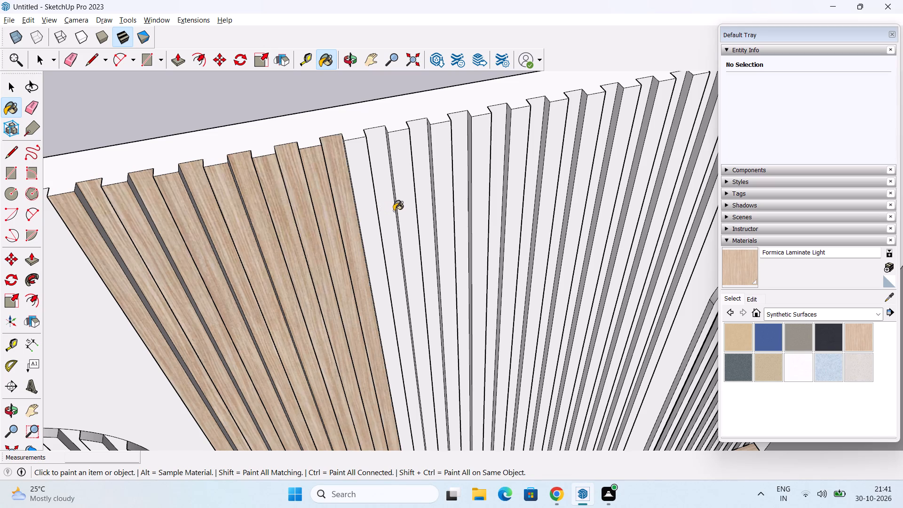
left_click(409, 213)
left_click(427, 216)
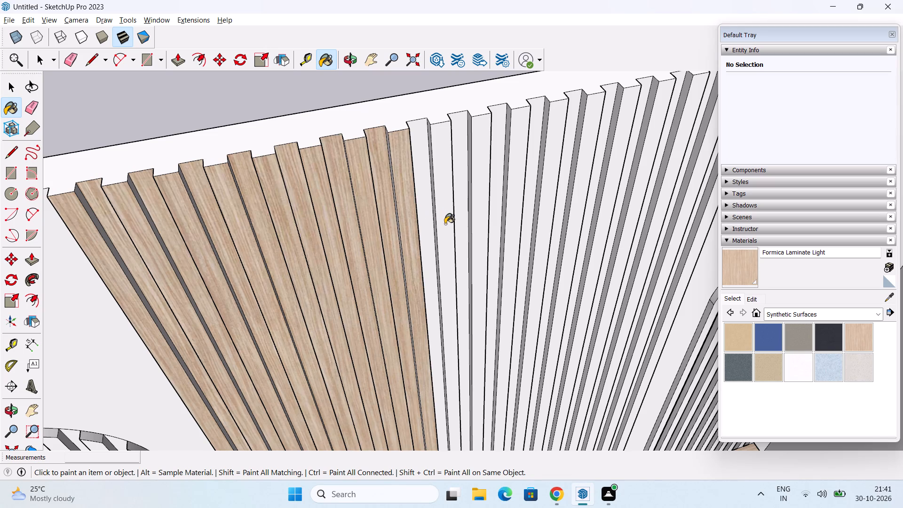
left_click(445, 224)
left_click(462, 225)
left_click(482, 222)
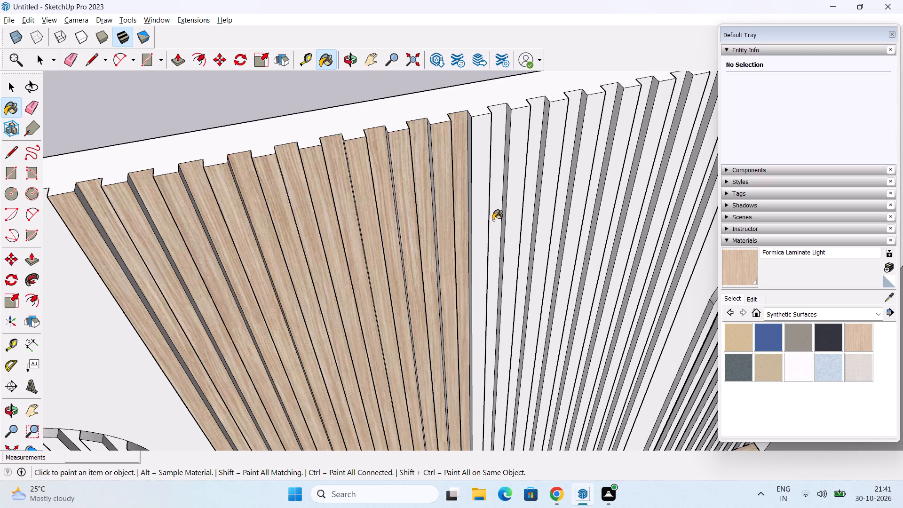
Paint the front faces of the central panel's eleventh to fourteenth slats and the grooves between them with Formica Laminate Light.
left_click(499, 215)
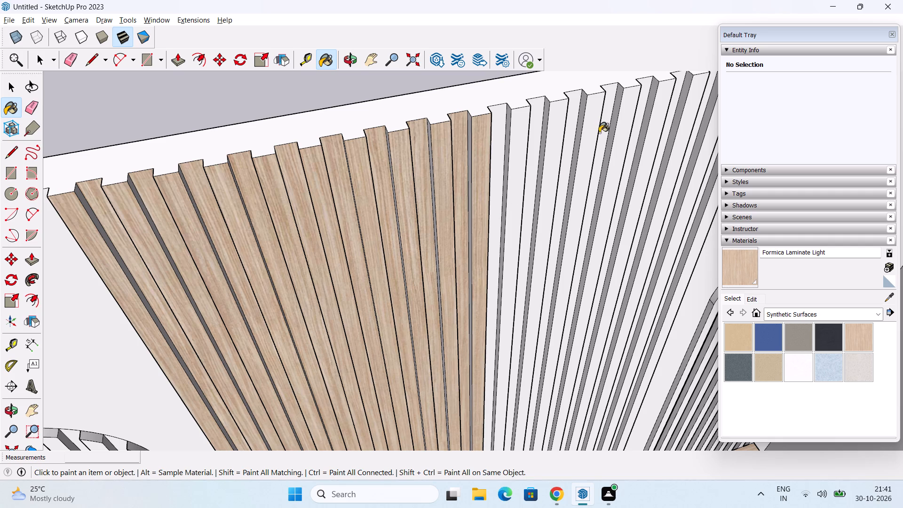
middle_click_drag(599, 133, 389, 216)
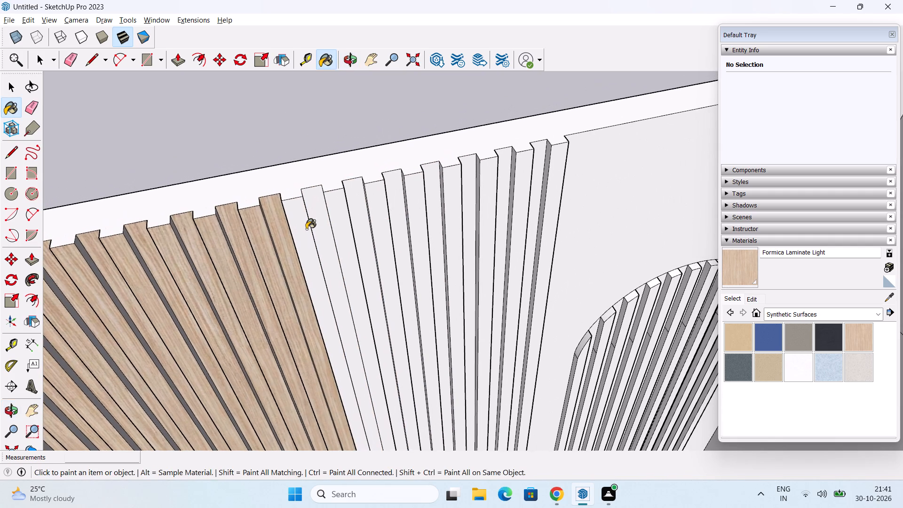
left_click(306, 229)
left_click(325, 229)
left_click(344, 225)
left_click(360, 220)
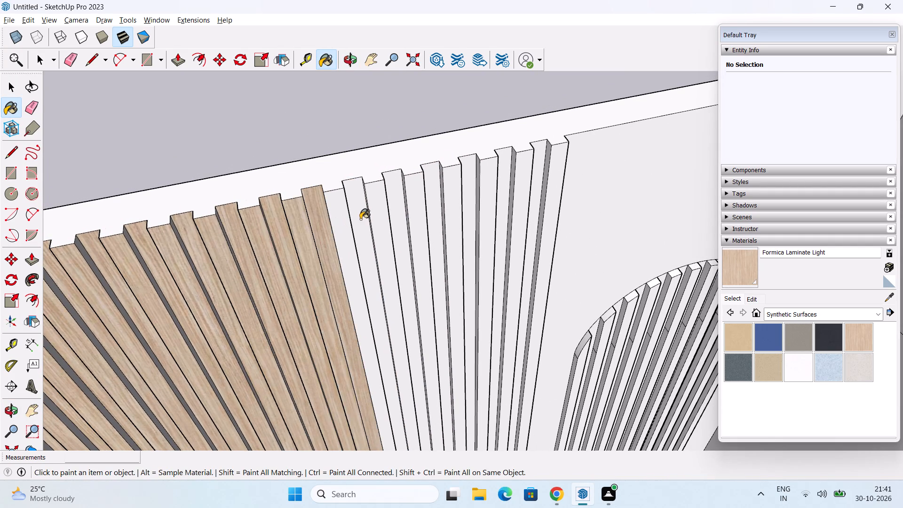
left_click(381, 213)
left_click(398, 211)
Paint the central panel's remaining slat fronts and grooves up to its far edge with Formica Laminate Light.
left_click(420, 214)
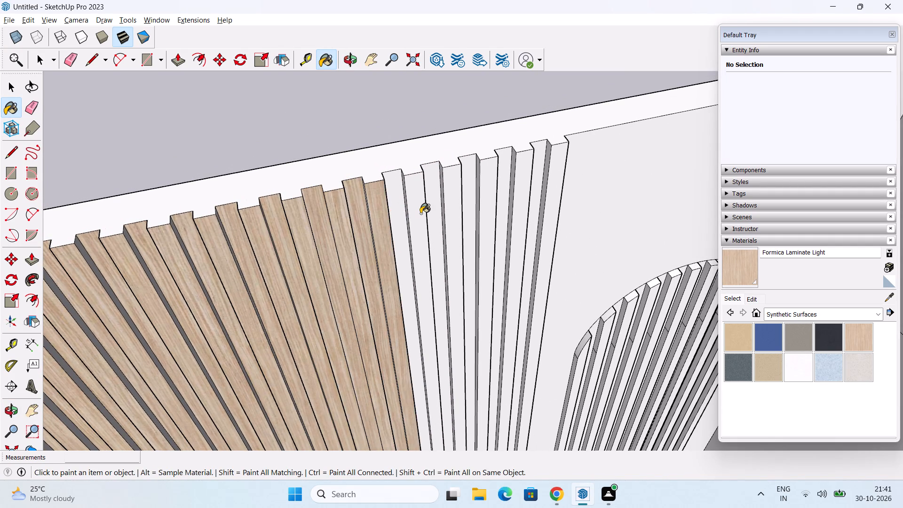
left_click(435, 213)
left_click(450, 212)
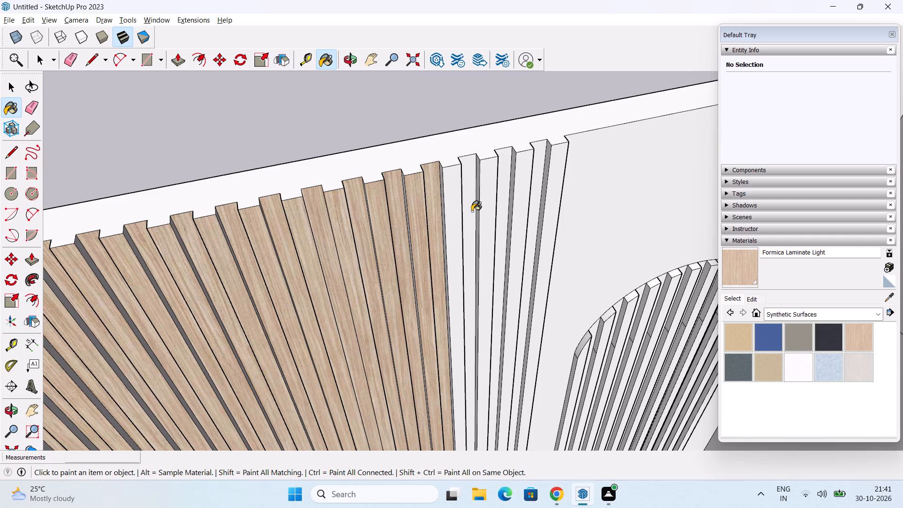
left_click(472, 211)
left_click(492, 212)
left_click(502, 211)
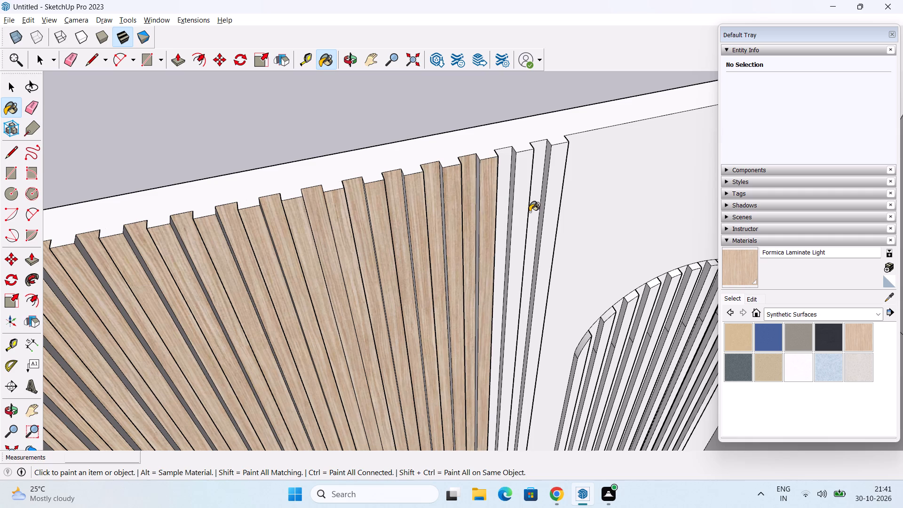
left_click(522, 213)
left_click(537, 207)
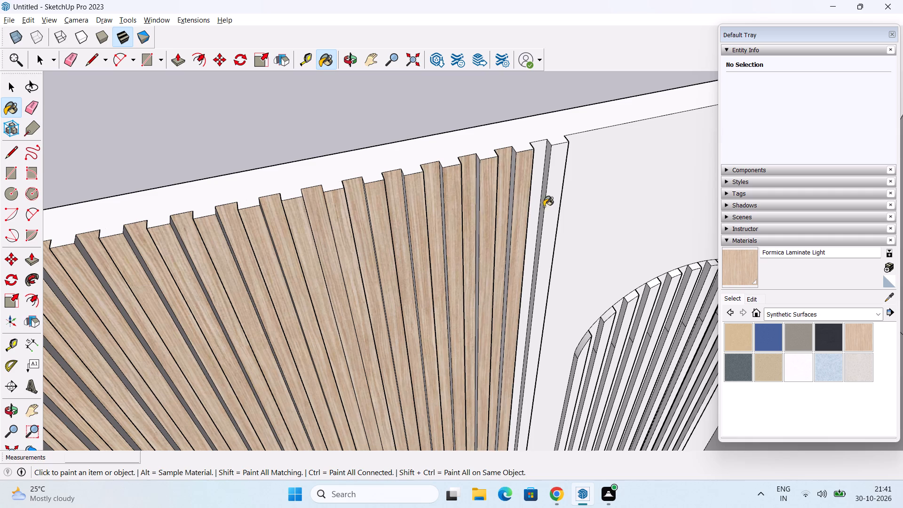
left_click(555, 206)
Paint the exposed side faces of the central panel's first seven slats, starting at the outer edge, with Formica Laminate Light.
scroll(554, 214, "down", 2)
middle_click_drag(391, 279, 419, 247)
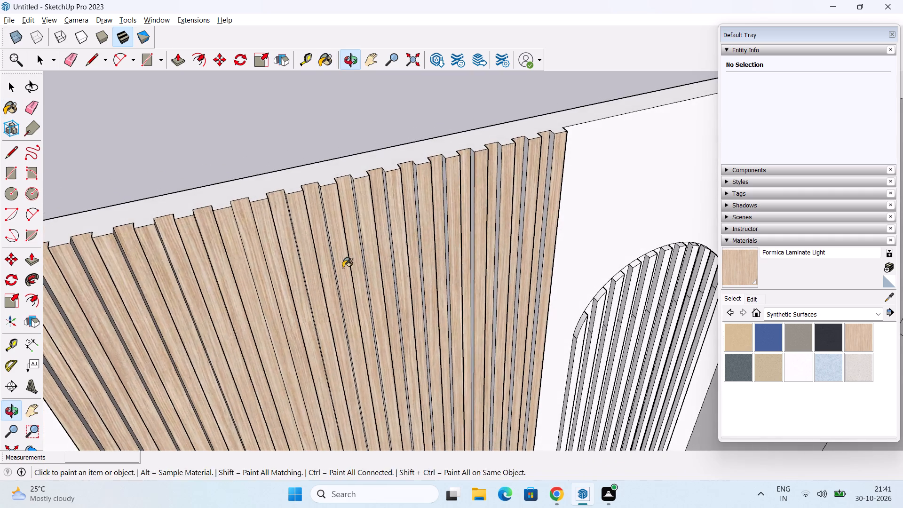
middle_click_drag(338, 267, 540, 217, "shift")
middle_click_drag(291, 280, 446, 241)
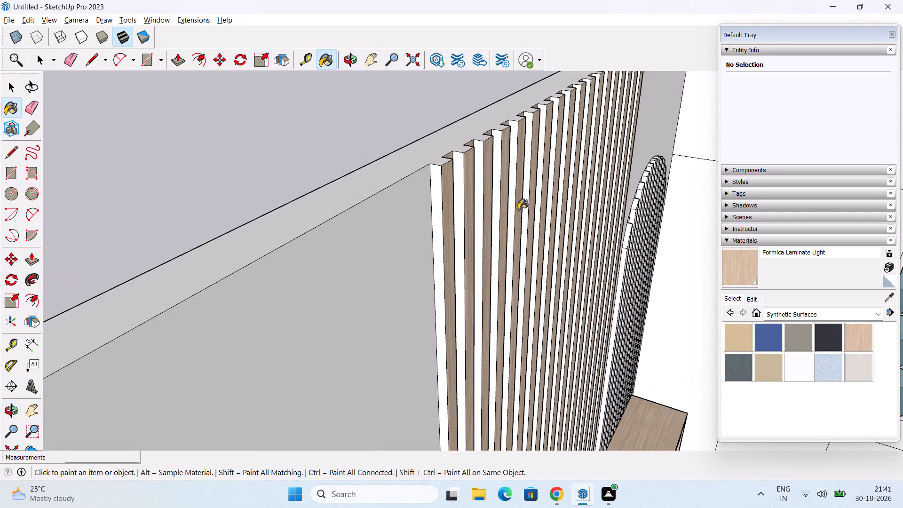
scroll(519, 208, "up", 5)
scroll(363, 246, "up", 2)
left_click(351, 249)
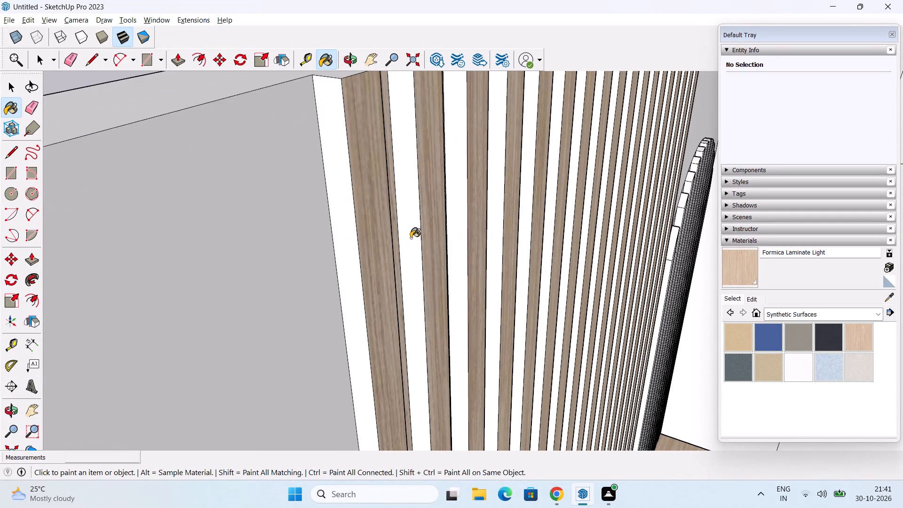
left_click(416, 235)
left_click(460, 225)
left_click(495, 224)
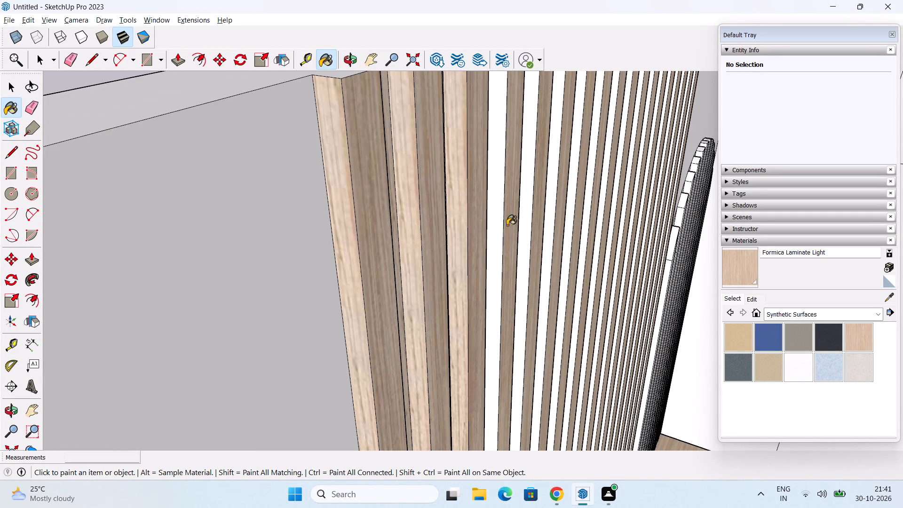
left_click(526, 235)
left_click(547, 235)
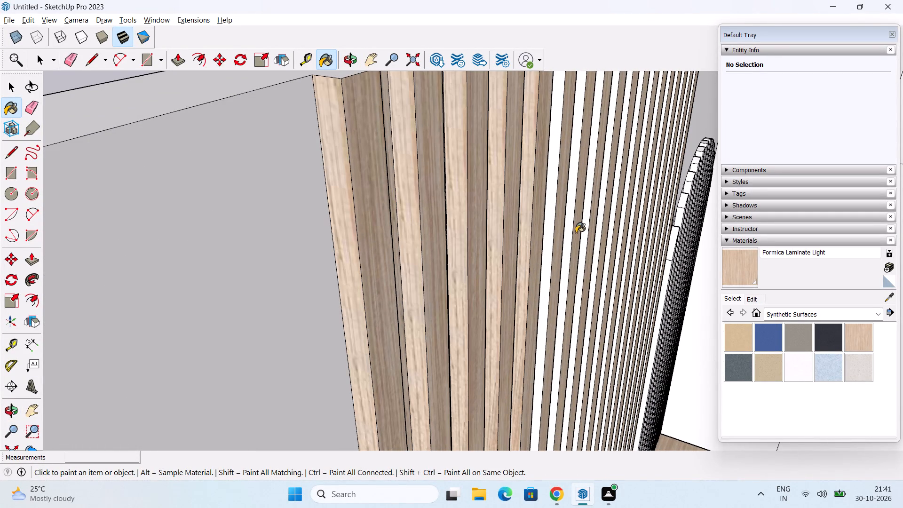
left_click(569, 232)
Paint the same-facing sides of the central panel's remaining slats with Formica Laminate Light.
middle_click_drag(582, 243, 515, 234)
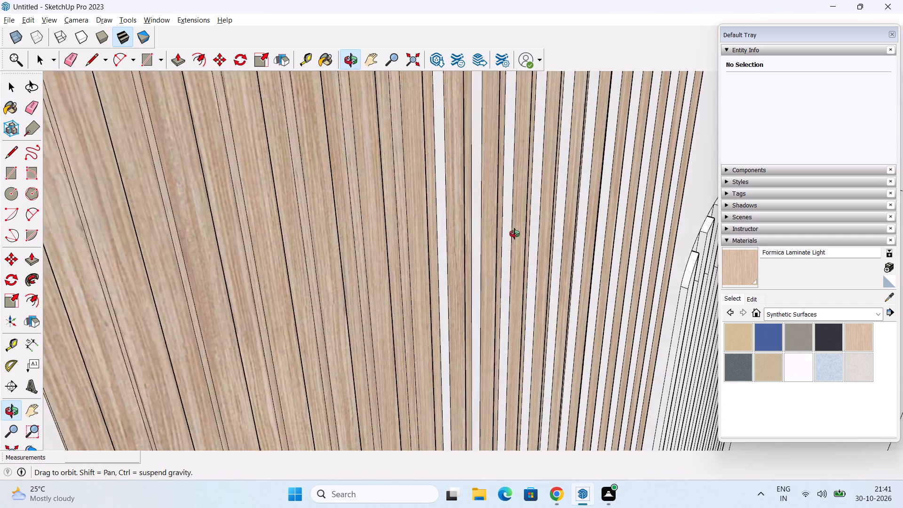
middle_click_drag(515, 234, 517, 261)
scroll(528, 255, "up", 3)
left_click(414, 270)
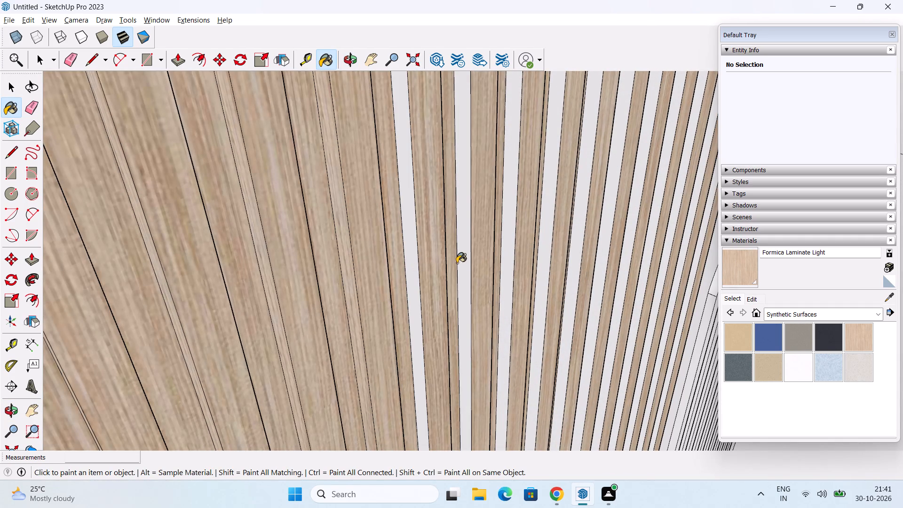
left_click(462, 260)
left_click(509, 267)
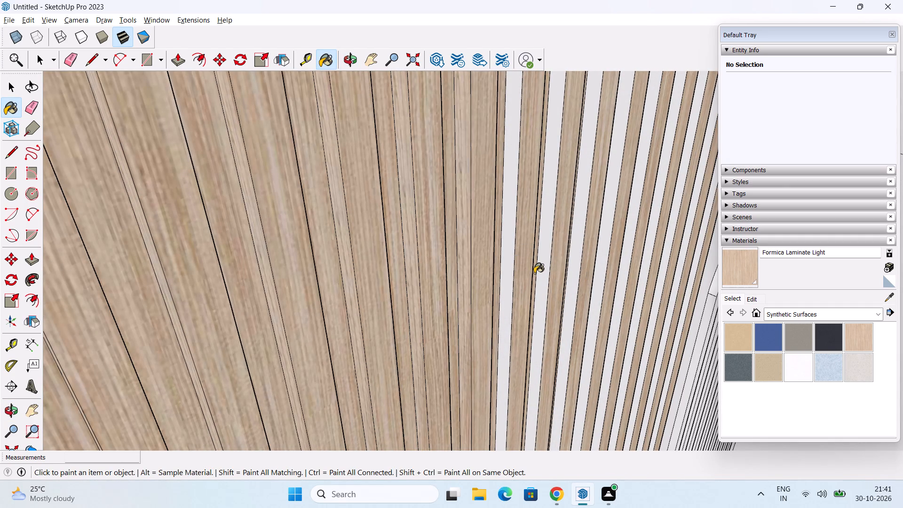
left_click(541, 281)
left_click(570, 280)
left_click(601, 275)
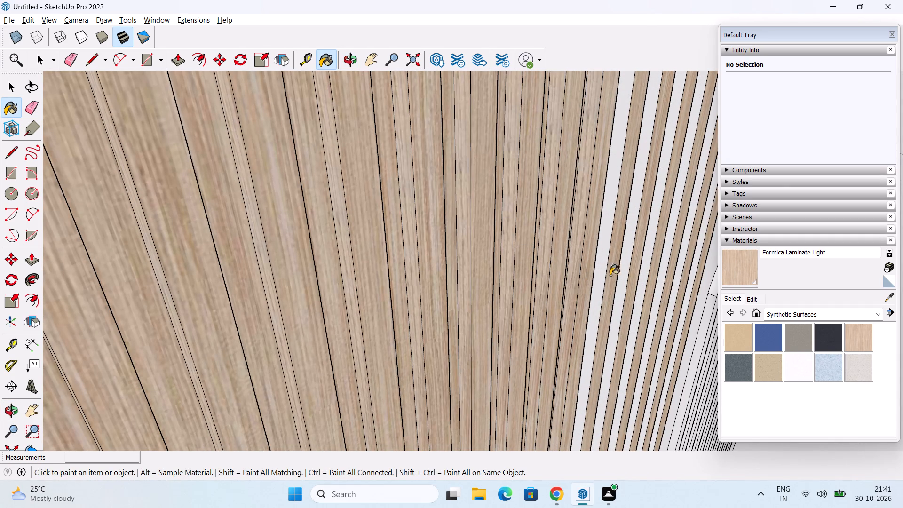
left_click(623, 277)
left_click(643, 284)
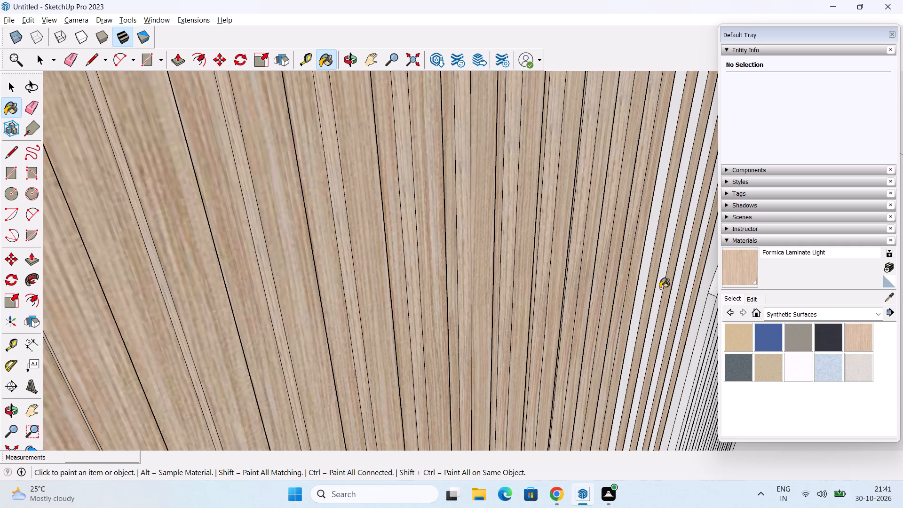
left_click(660, 288)
left_click(674, 298)
left_click(684, 302)
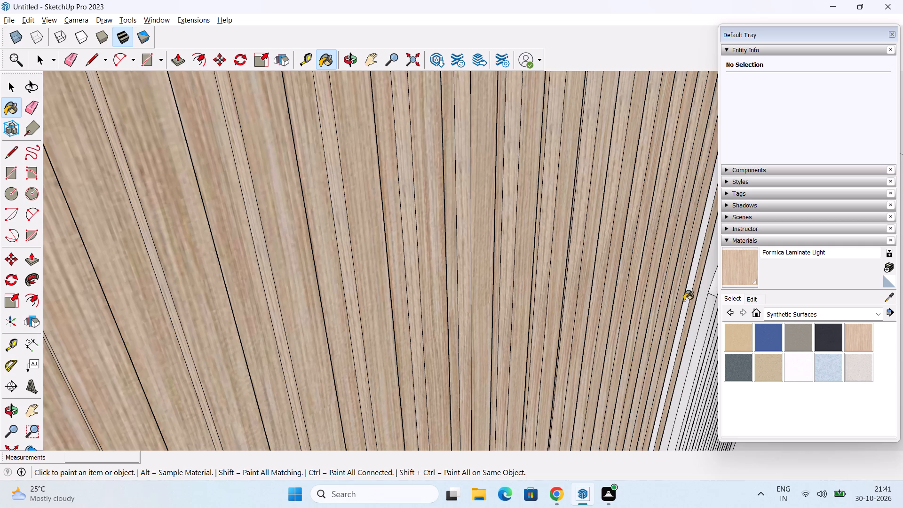
From the panel's other end, paint the opposite side faces of the first five central slats with Formica Laminate Light.
middle_click_drag(683, 300, 345, 341)
middle_click_drag(420, 308, 51, 336)
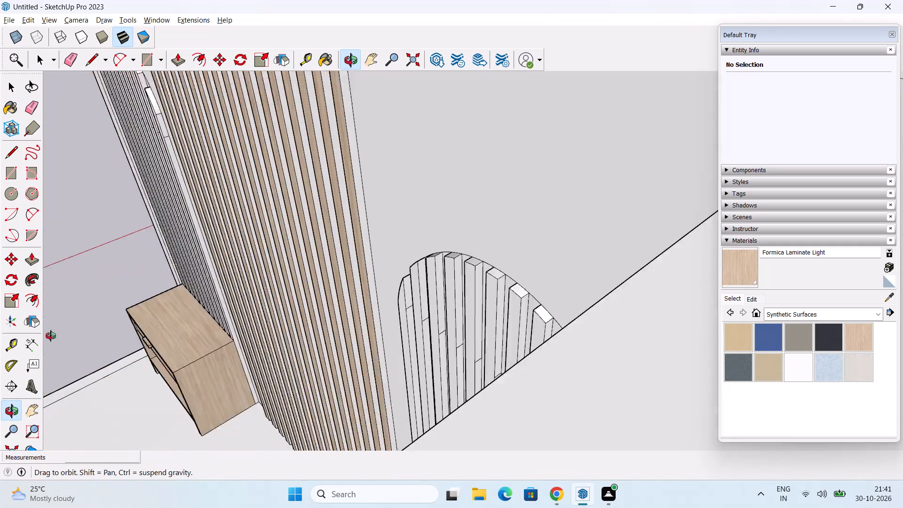
middle_click_drag(51, 336, 46, 328)
scroll(335, 196, "up", 6)
middle_click_drag(528, 211, 484, 236)
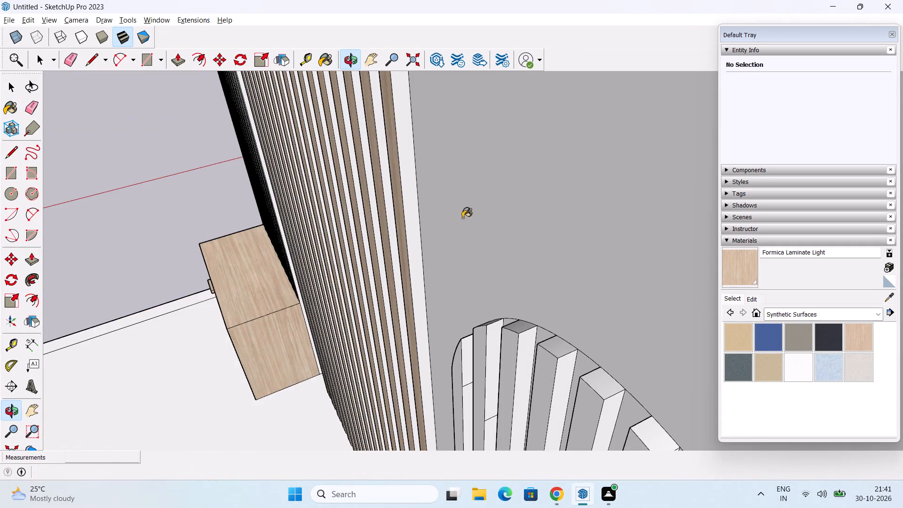
scroll(442, 200, "up", 6)
left_click(388, 188)
middle_click_drag(322, 194, 392, 209)
scroll(356, 209, "up", 2)
left_click(299, 200)
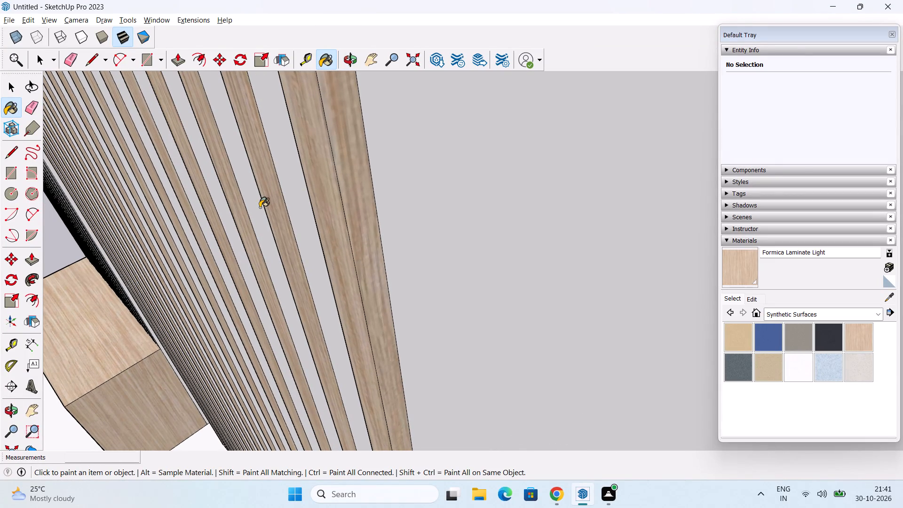
left_click(259, 209)
left_click(220, 214)
left_click(196, 213)
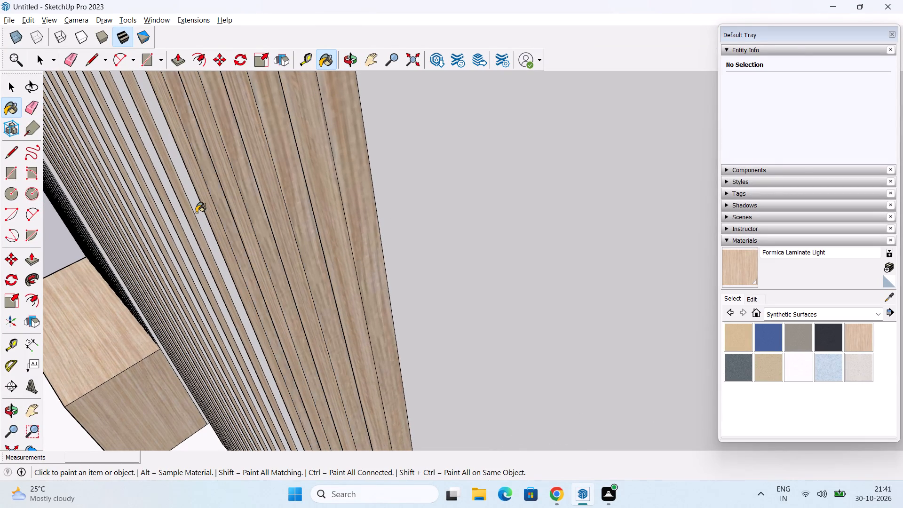
Continue Formica Laminate Light over the opposite side faces of the central panel's next six slats.
middle_click_drag(197, 203, 496, 286)
left_click(447, 228)
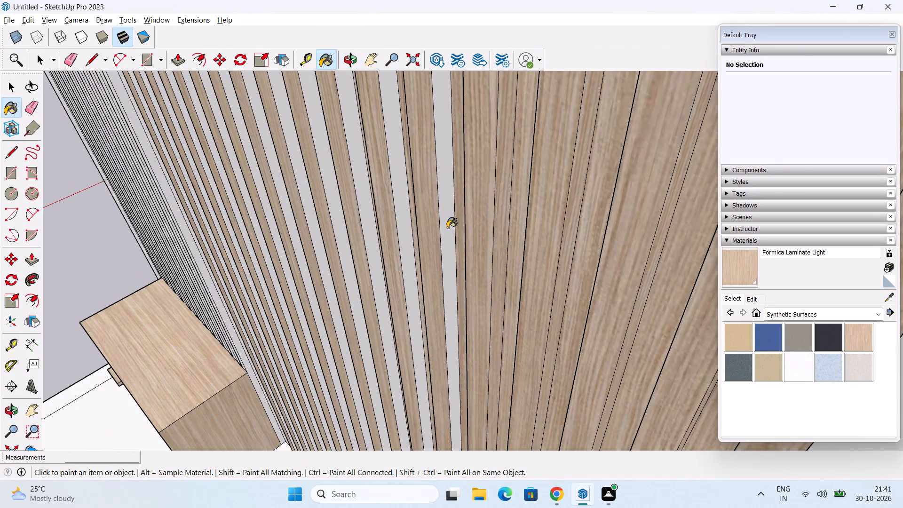
left_click(397, 215)
left_click(362, 212)
left_click(341, 220)
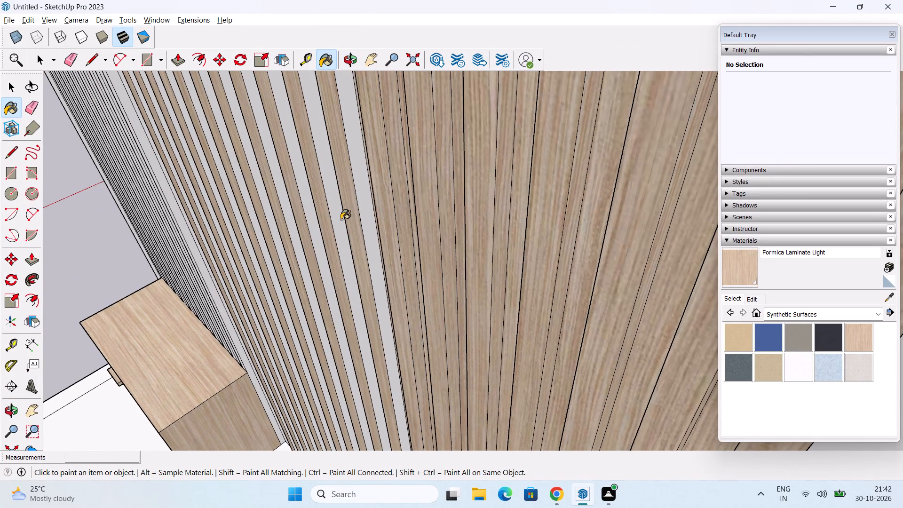
left_click(313, 225)
left_click(289, 222)
Paint the last unpainted opposite side faces of the central panel's slats with Formica Laminate Light.
middle_click_drag(298, 214, 444, 270, "shift")
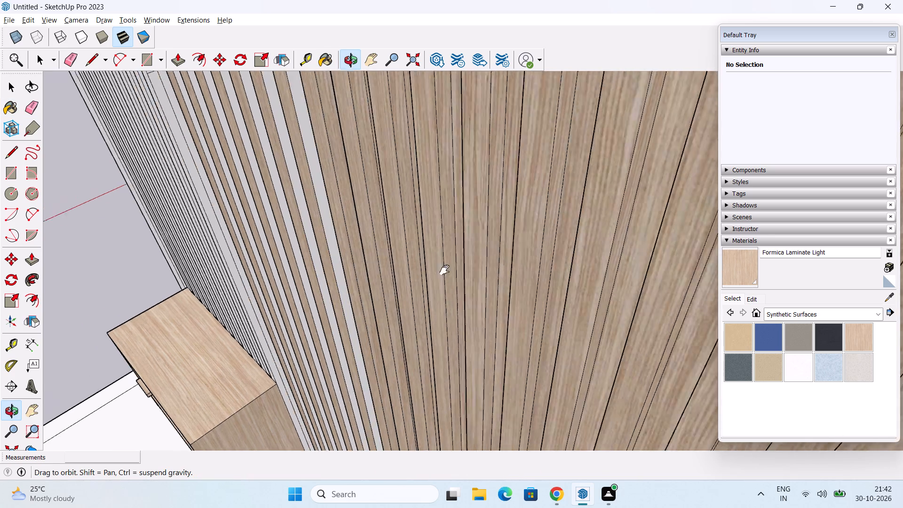
middle_click_drag(444, 270, 545, 304, "shift")
left_click(487, 250)
scroll(487, 250, "up", 2)
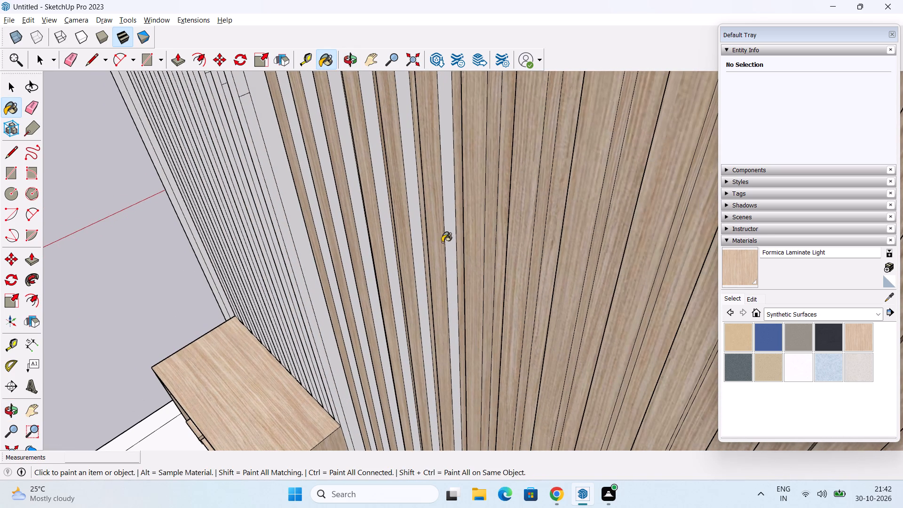
left_click(448, 241)
left_click(414, 238)
left_click(387, 242)
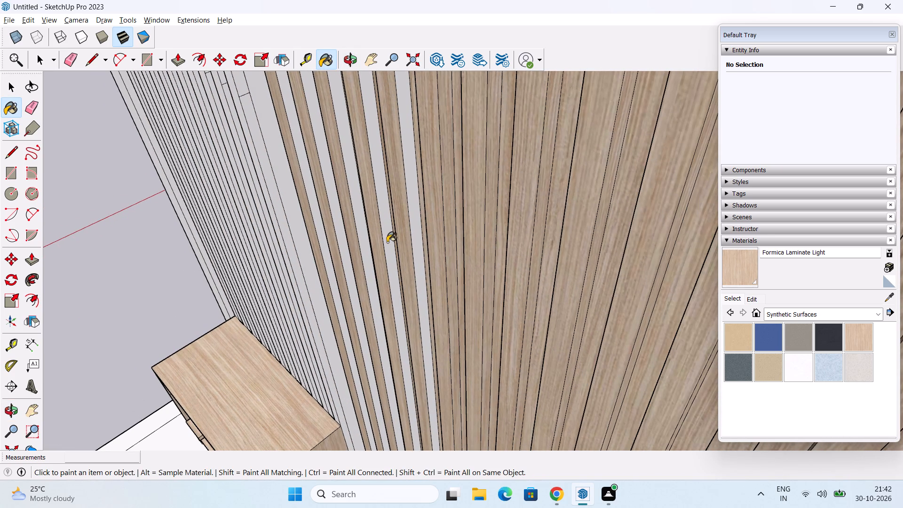
left_click(364, 238)
left_click(337, 240)
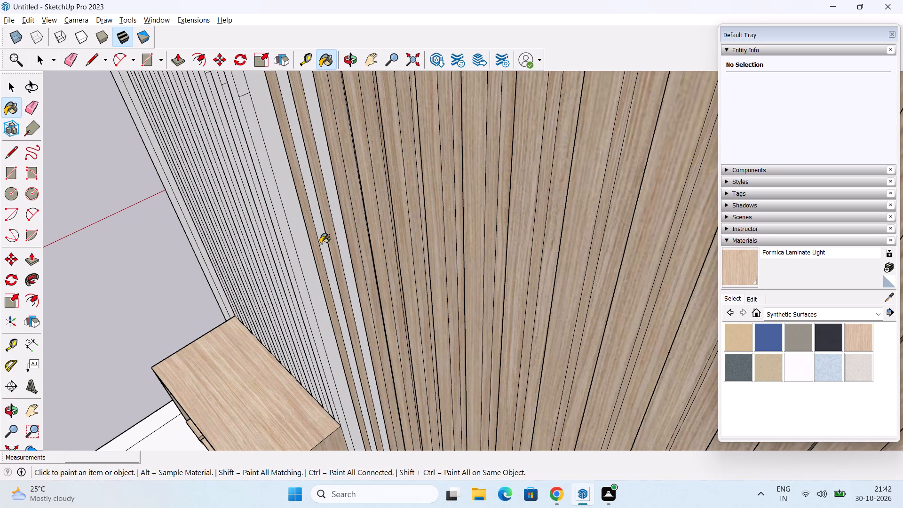
left_click(320, 240)
left_click(341, 237)
Paint the side and front faces of the arched panel's first two slats, and the recess between them, with Formica Laminate Light, starting at the wall's outer corner.
scroll(341, 236, "down", 4)
middle_click_drag(320, 263, 488, 240)
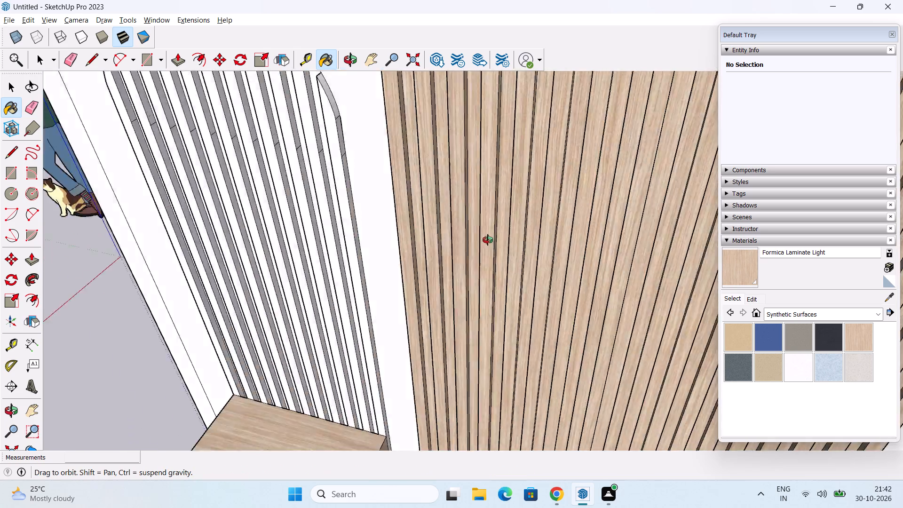
middle_click_drag(488, 240, 598, 305)
scroll(597, 292, "down", 12)
middle_click_drag(618, 291, 529, 275)
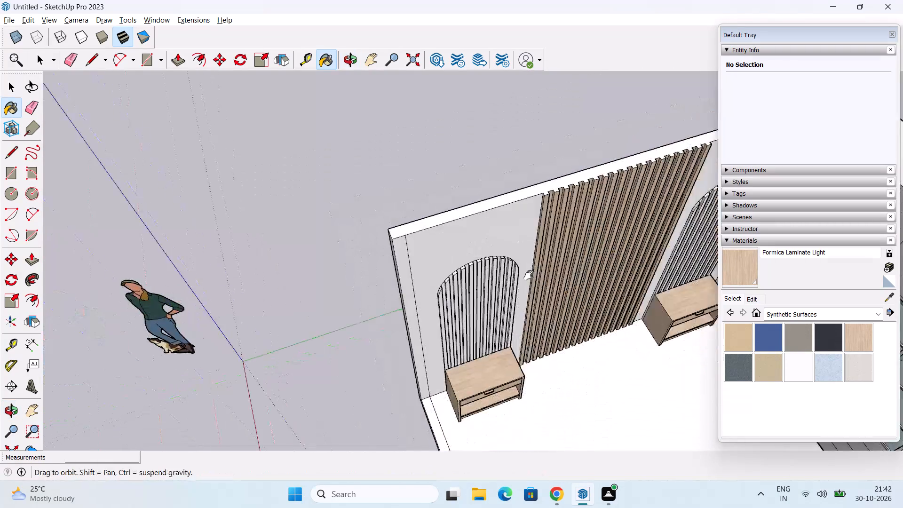
middle_click_drag(529, 275, 512, 269)
scroll(451, 283, "up", 8)
middle_click_drag(483, 300, 437, 249)
scroll(452, 237, "down", 10)
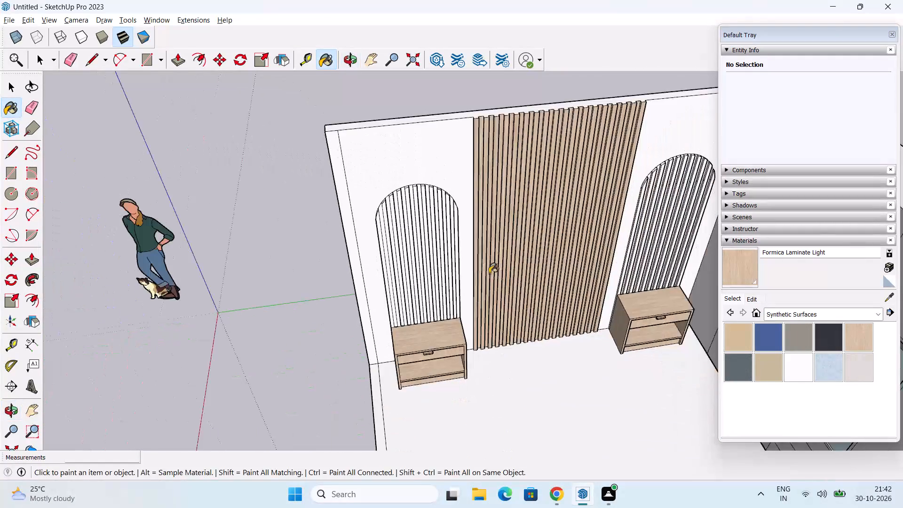
middle_click_drag(508, 276, 498, 265)
scroll(285, 272, "up", 10)
middle_click_drag(488, 262, 430, 306)
middle_click_drag(418, 298, 425, 294)
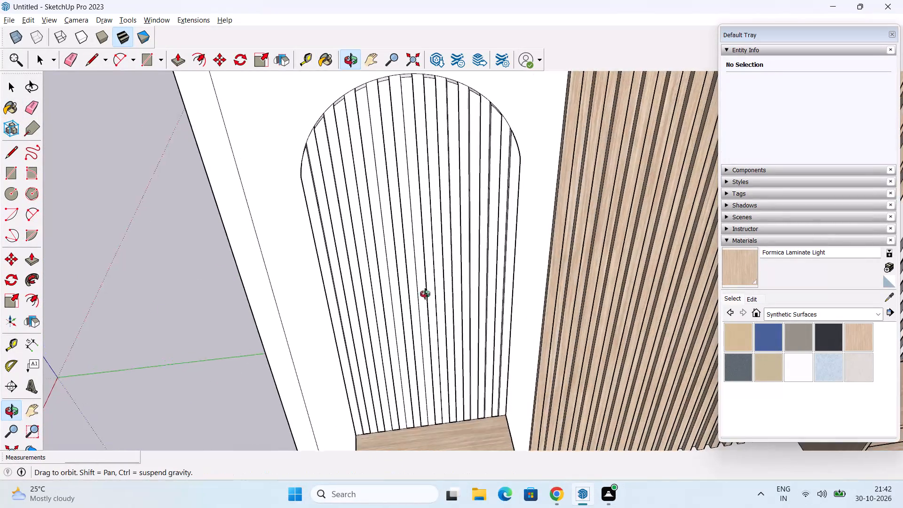
middle_click_drag(425, 294, 569, 311)
scroll(412, 290, "up", 8)
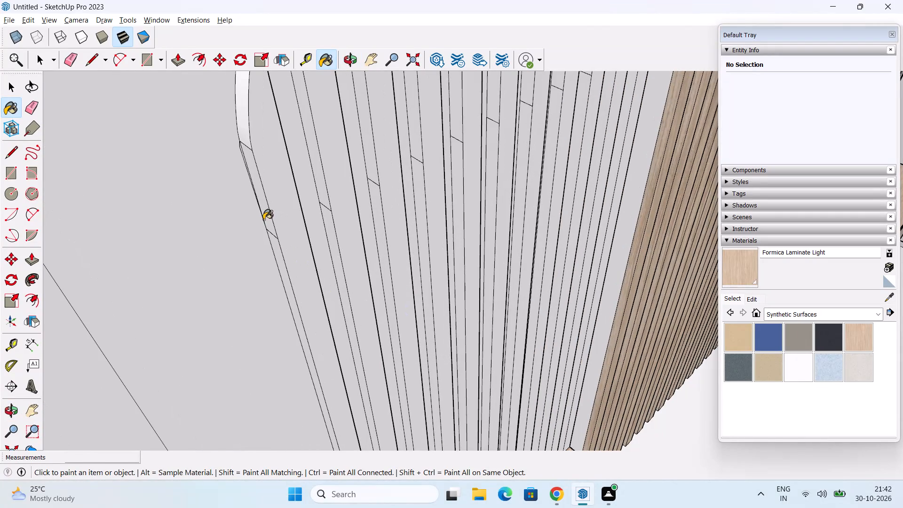
left_click(269, 219)
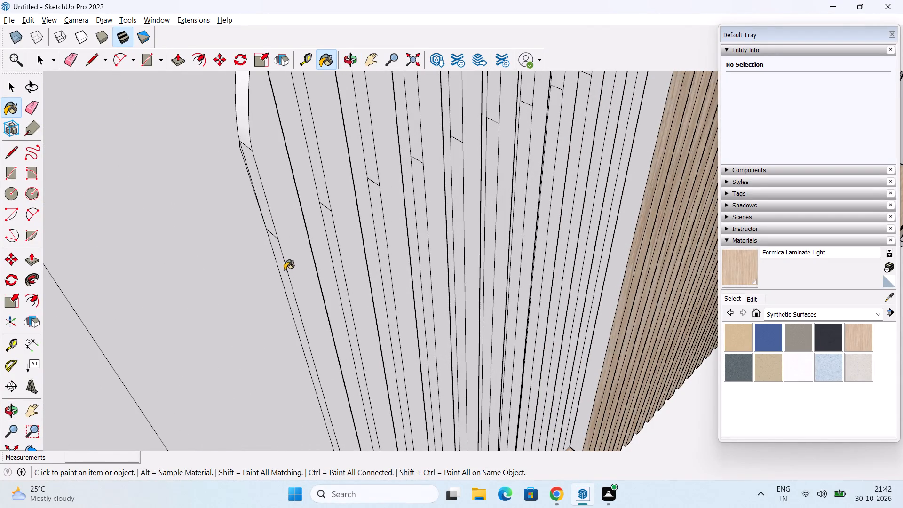
left_click(284, 268)
left_click(292, 241)
middle_click_drag(343, 249, 336, 288)
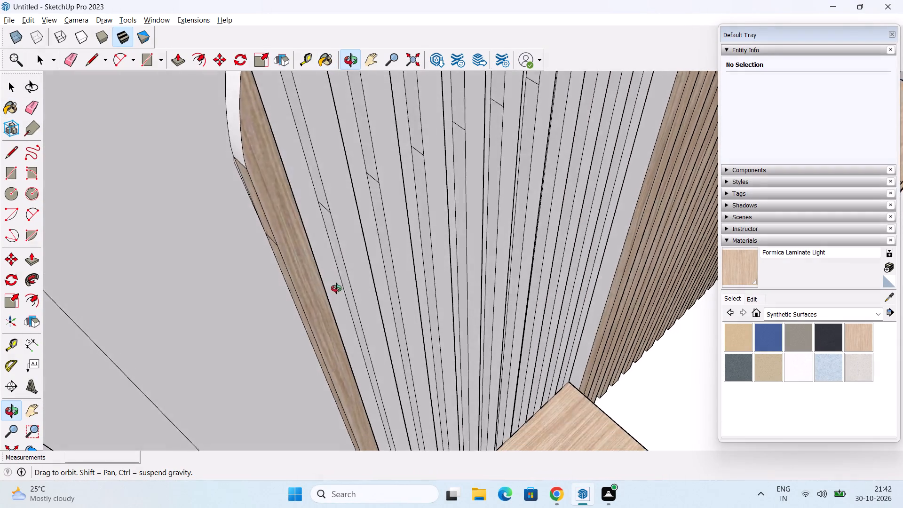
middle_click_drag(336, 288, 341, 243)
left_click(313, 210)
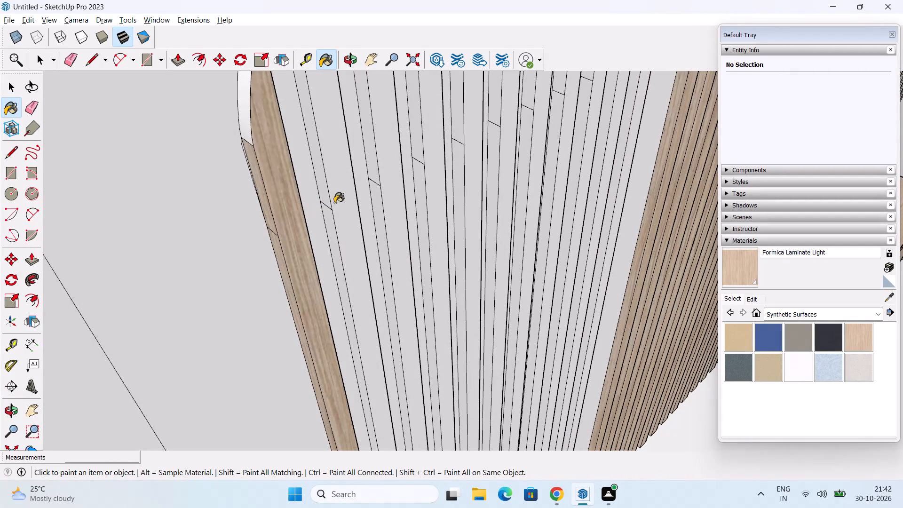
left_click(334, 202)
left_click(365, 180)
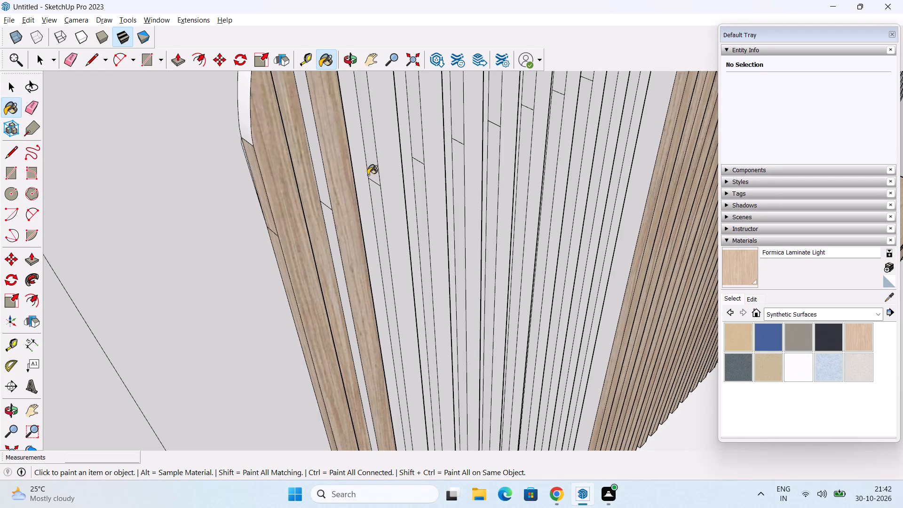
left_click(322, 188)
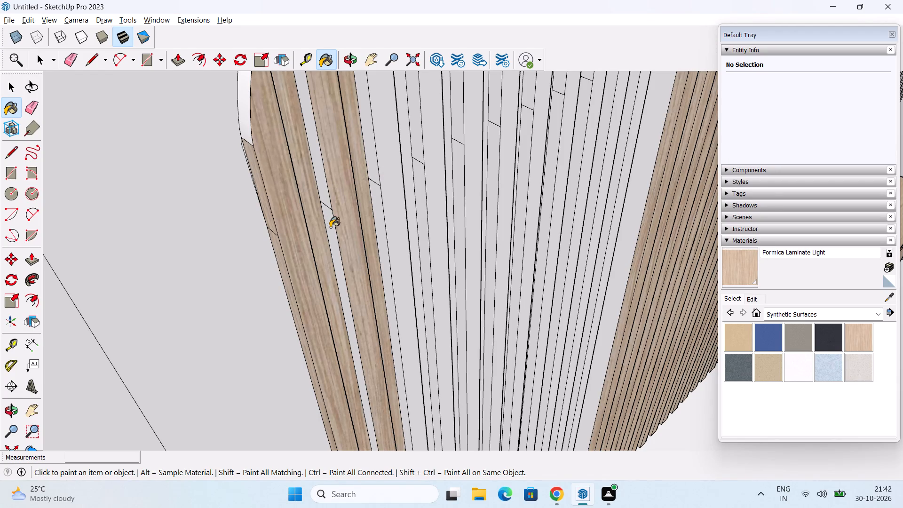
left_click(330, 227)
Erase the short dividing line across the side face of the arched panel's third slat.
key("space")
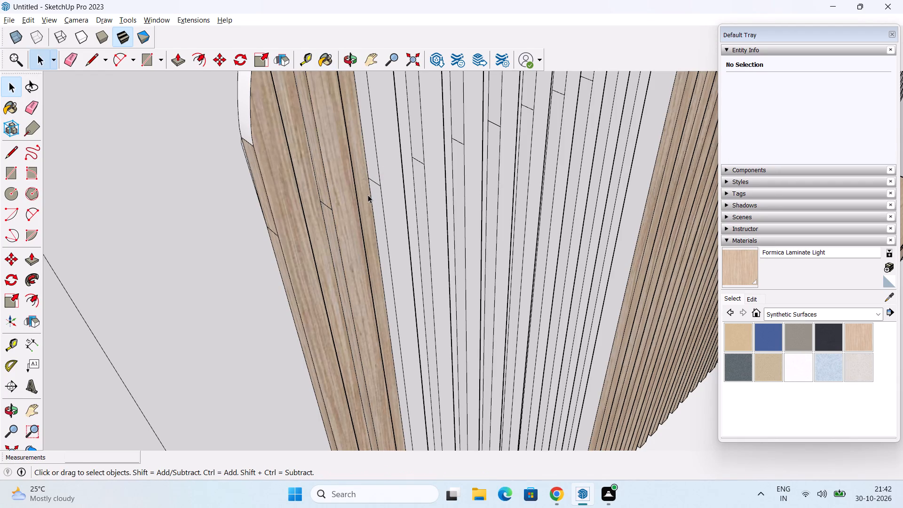
key("e")
scroll(368, 195, "up", 6)
left_click(385, 176)
middle_click_drag(396, 193, 207, 199)
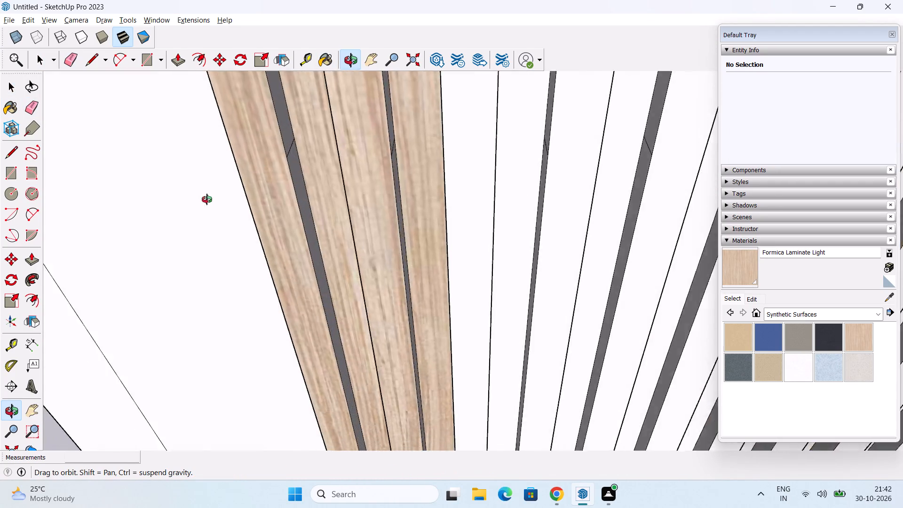
middle_click_drag(207, 199, 333, 251)
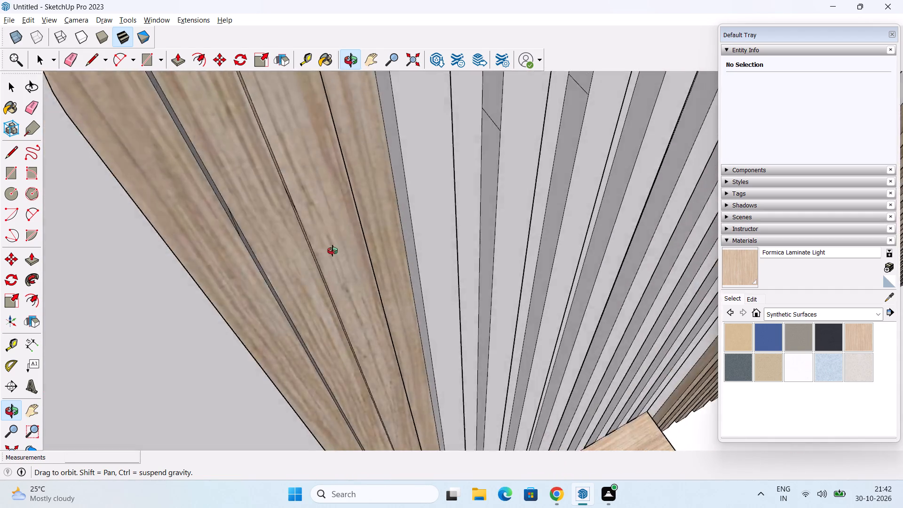
middle_click_drag(333, 251, 333, 244)
scroll(361, 214, "down", 13)
middle_click_drag(395, 266, 552, 299)
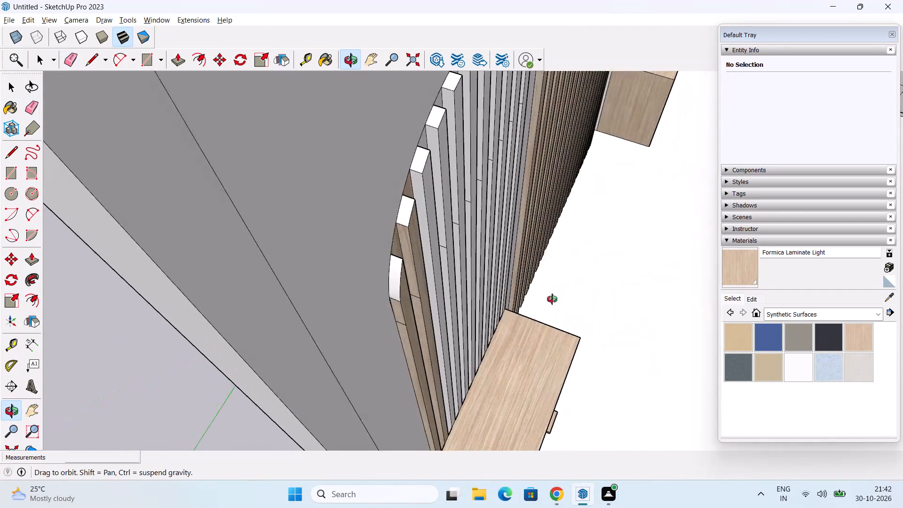
middle_click_drag(552, 299, 386, 235)
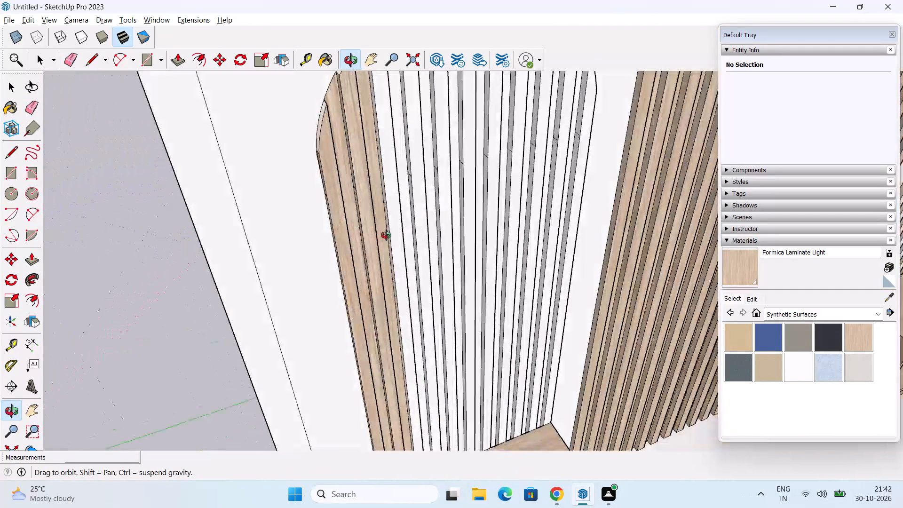
middle_click_drag(386, 235, 477, 245)
key("space")
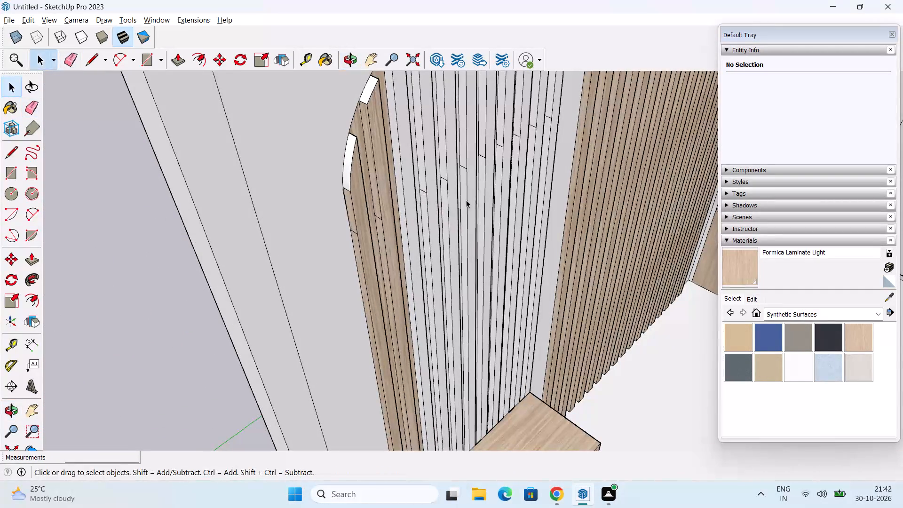
Reuse Formica Laminate Light to paint the visible faces of the arched panel's third and fourth slats and the recess between them.
left_click(738, 259)
scroll(428, 243, "up", 2)
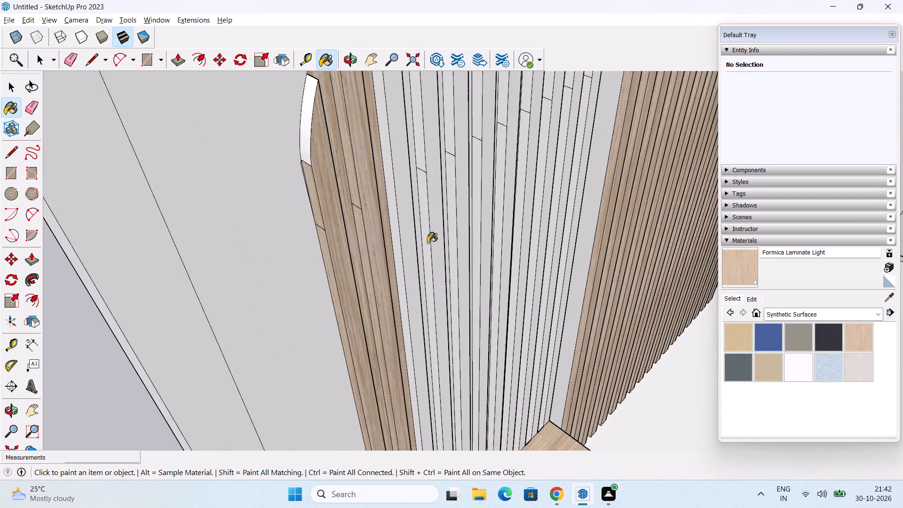
scroll(428, 243, "up", 3)
left_click(397, 214)
left_click(415, 212)
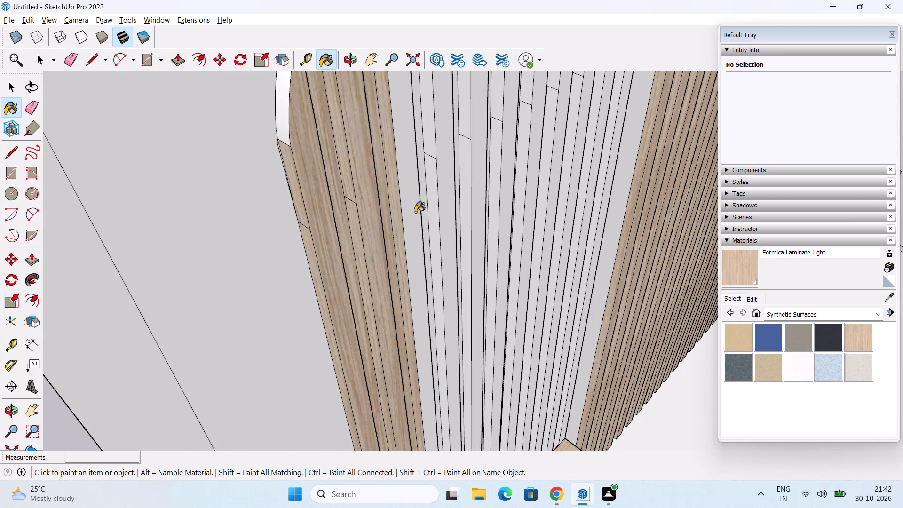
left_click(422, 186)
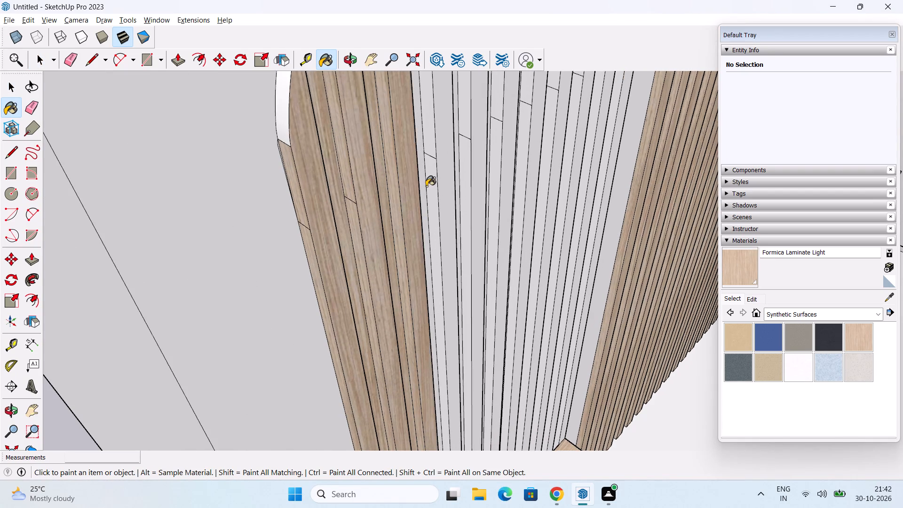
left_click(426, 186)
left_click(430, 134)
left_click(433, 187)
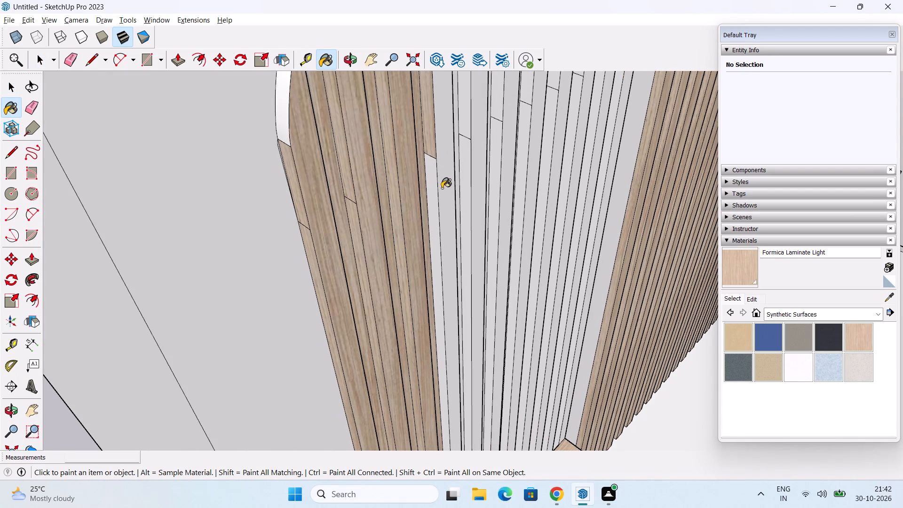
left_click(442, 188)
Paint the front faces of the arched panel's remaining slats and the recessed strips between them with Formica Laminate Light.
middle_click_drag(489, 215, 370, 225)
middle_click_drag(437, 222, 302, 266)
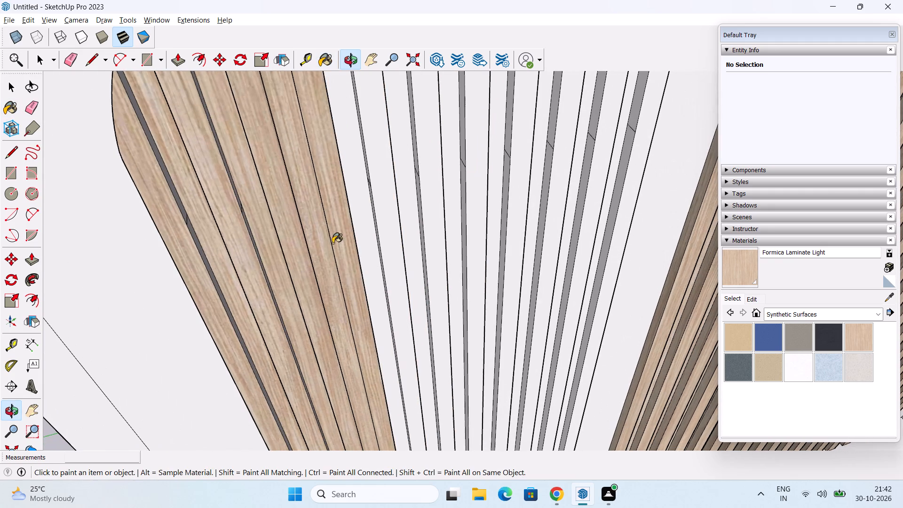
left_click(369, 212)
left_click(381, 212)
left_click(413, 210)
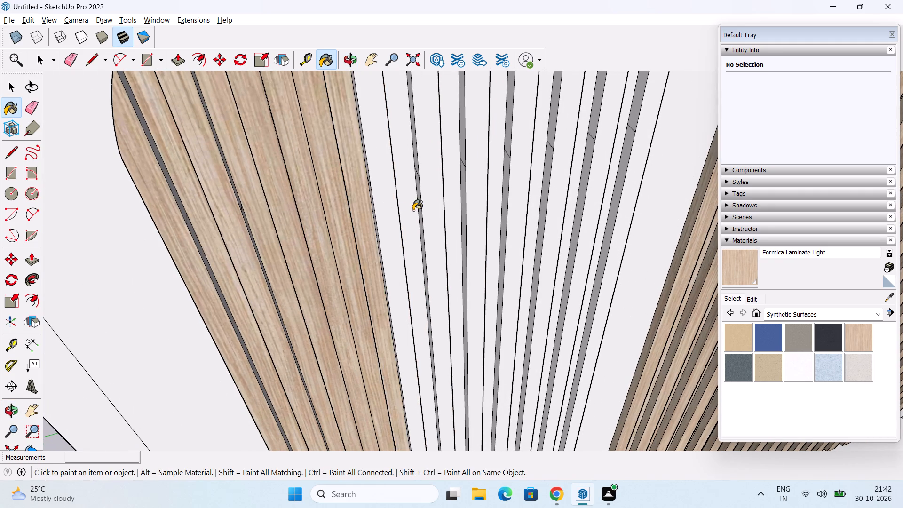
left_click(436, 207)
left_click(456, 212)
left_click(477, 213)
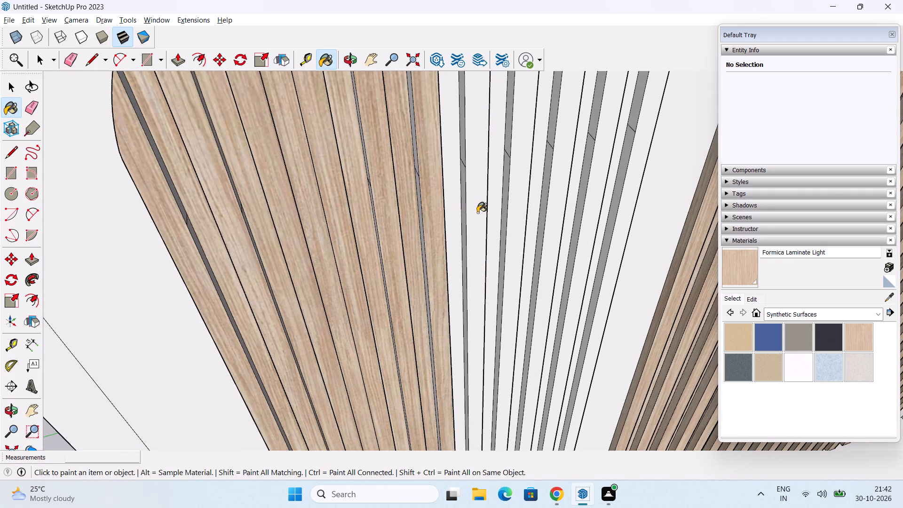
left_click(497, 208)
left_click(523, 212)
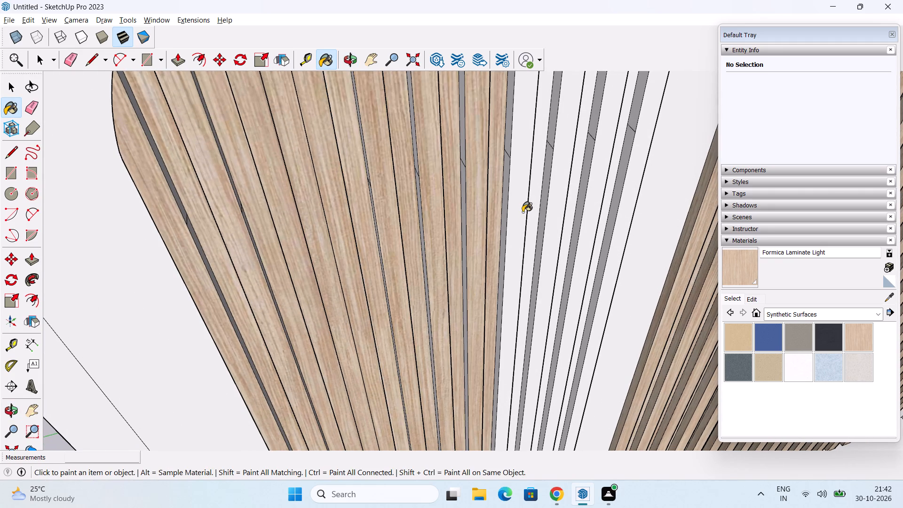
left_click(534, 198)
left_click(552, 203)
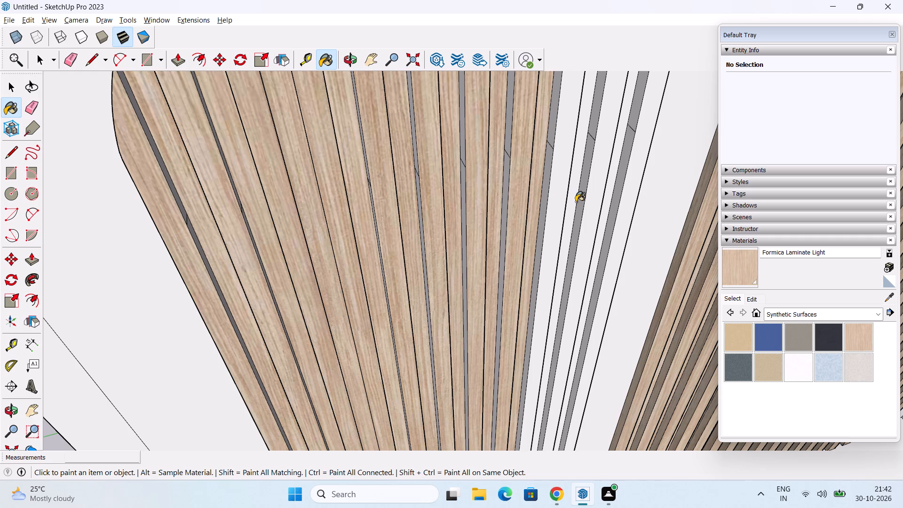
left_click(574, 196)
left_click(595, 206)
left_click(609, 202)
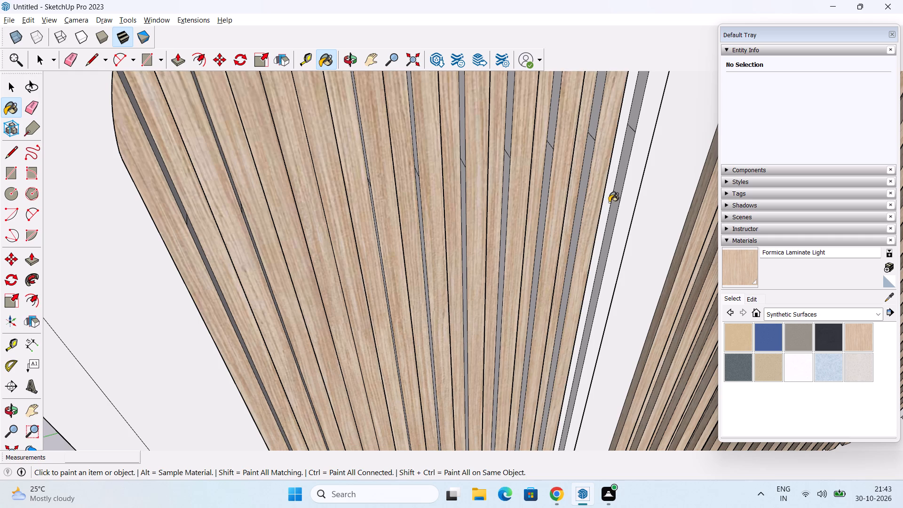
left_click(622, 211)
Paint the curved top ends of the arched panel's first six slats and the upper side faces of the fifth and sixth with Formica Laminate Light.
middle_click_drag(476, 269, 647, 245)
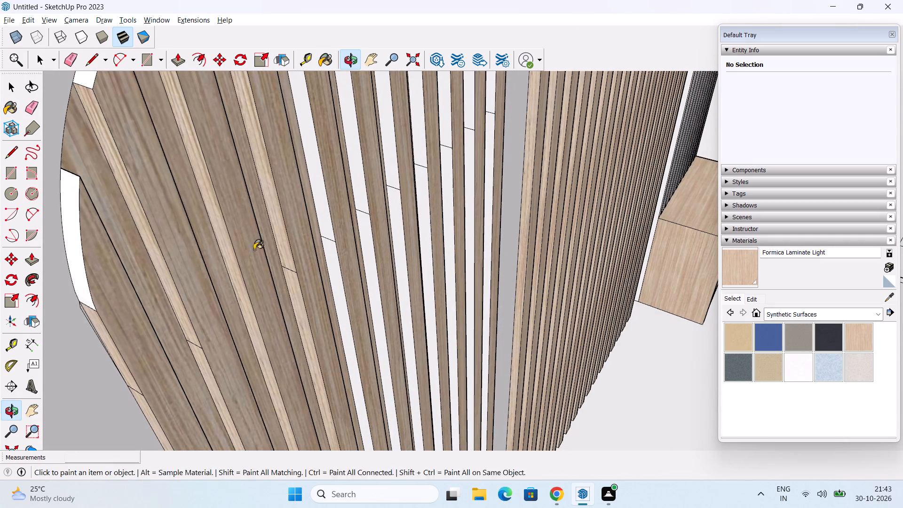
left_click(77, 236)
scroll(120, 209, "down", 3)
middle_click_drag(238, 218, 230, 277)
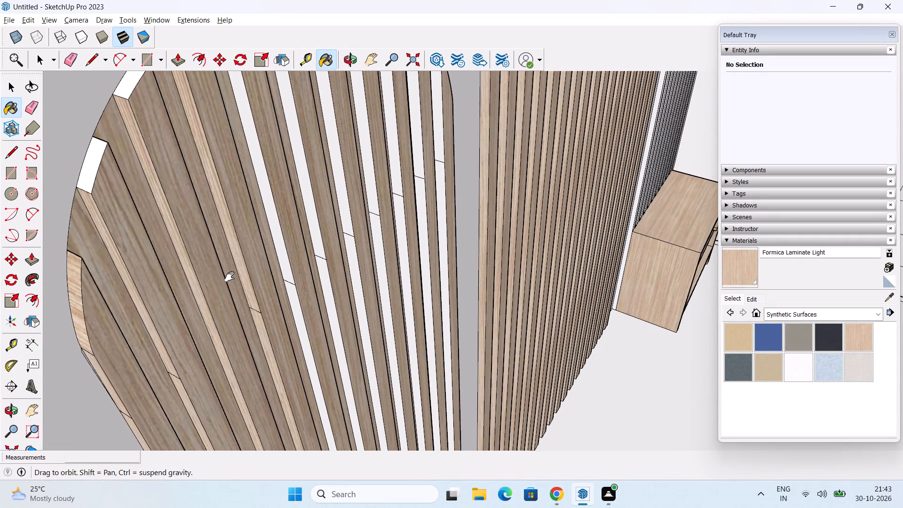
middle_click_drag(230, 277, 229, 278)
left_click(93, 174)
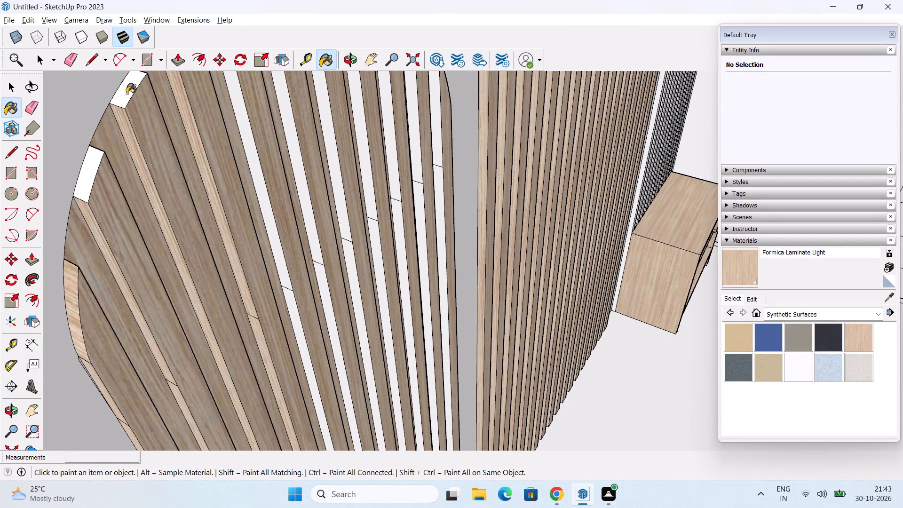
left_click(127, 94)
middle_click_drag(193, 190, 177, 304, "shift")
left_click(160, 163)
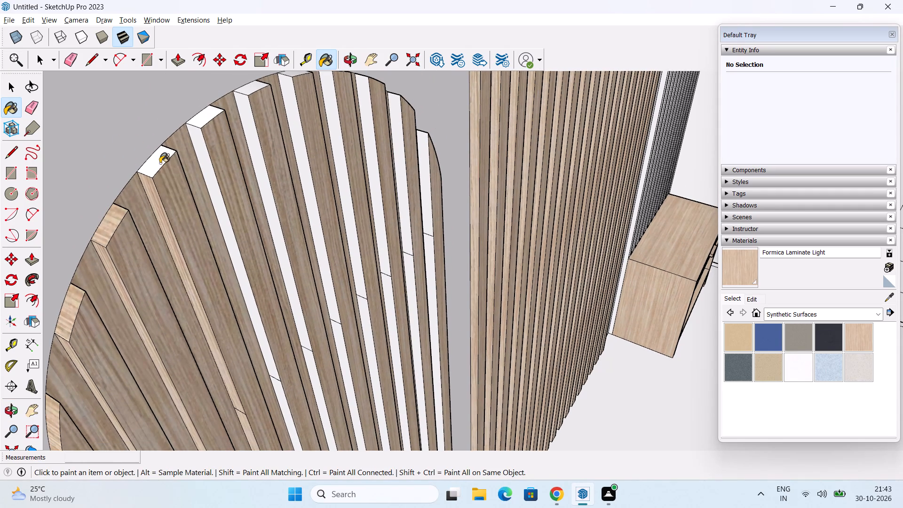
left_click(208, 119)
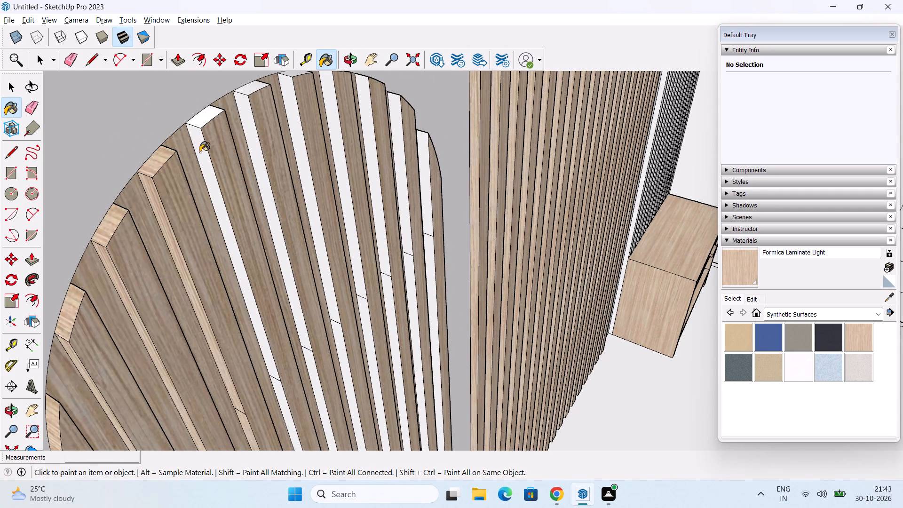
left_click(200, 152)
left_click(253, 135)
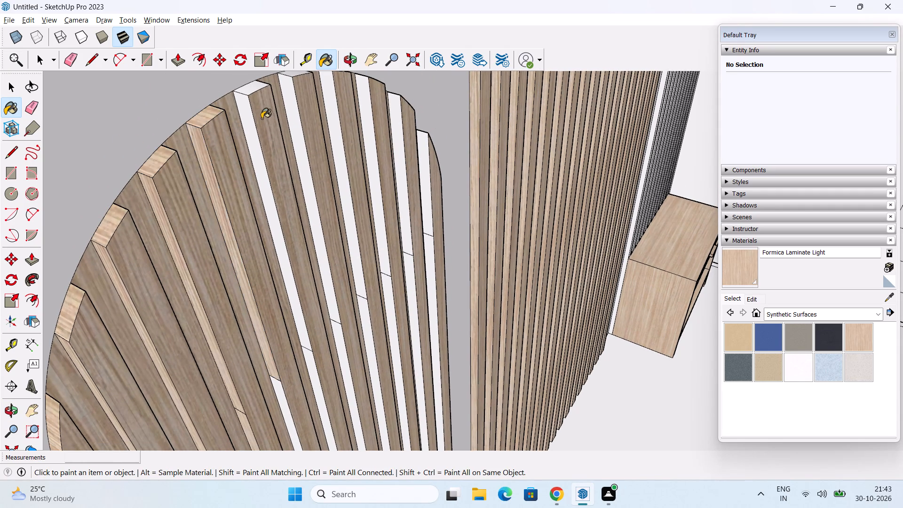
left_click(254, 88)
Paint the unpainted lower side faces of the arched panel's seven slats nearest the central panel with Formica Laminate Light.
middle_click_drag(302, 253, 269, 119)
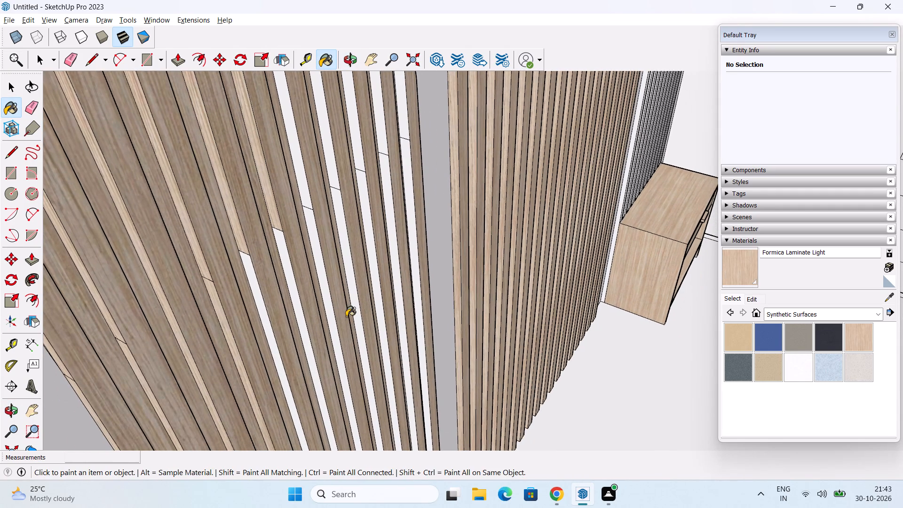
scroll(293, 324, "up", 3)
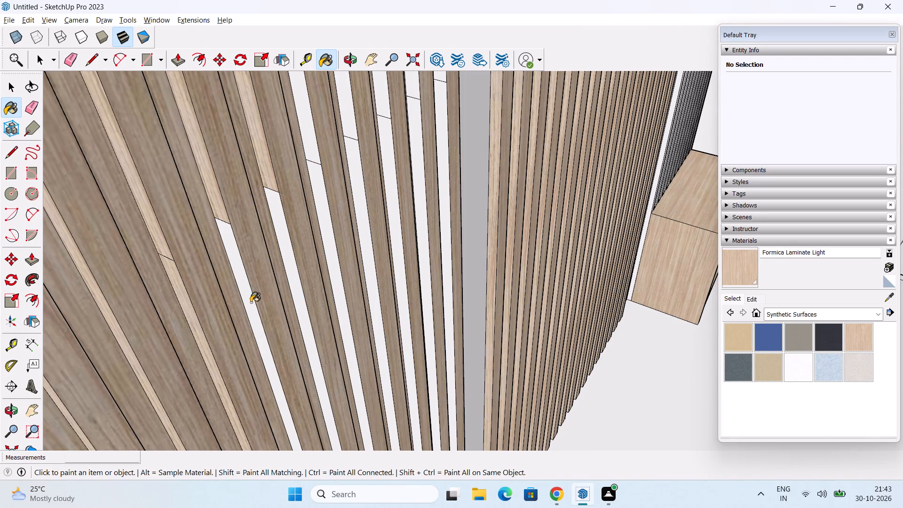
left_click(251, 301)
left_click(289, 258)
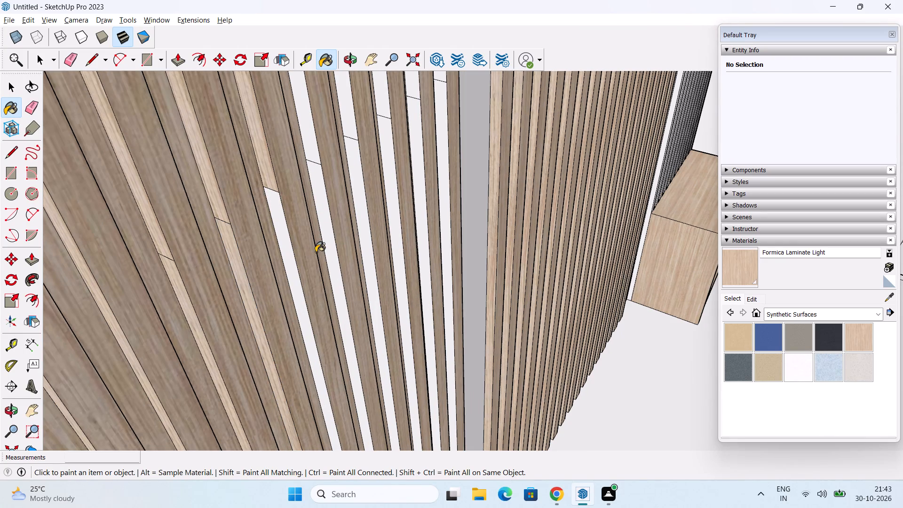
left_click(329, 246)
left_click(365, 236)
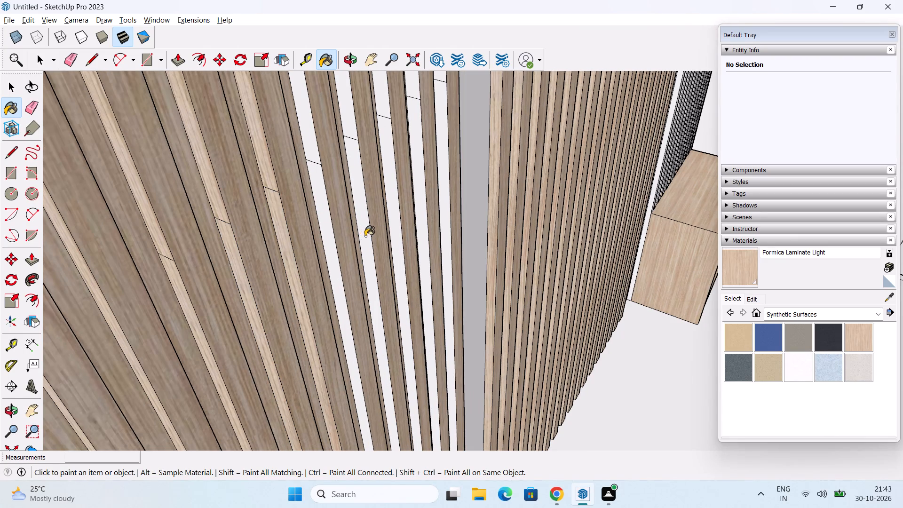
left_click(396, 229)
left_click(425, 222)
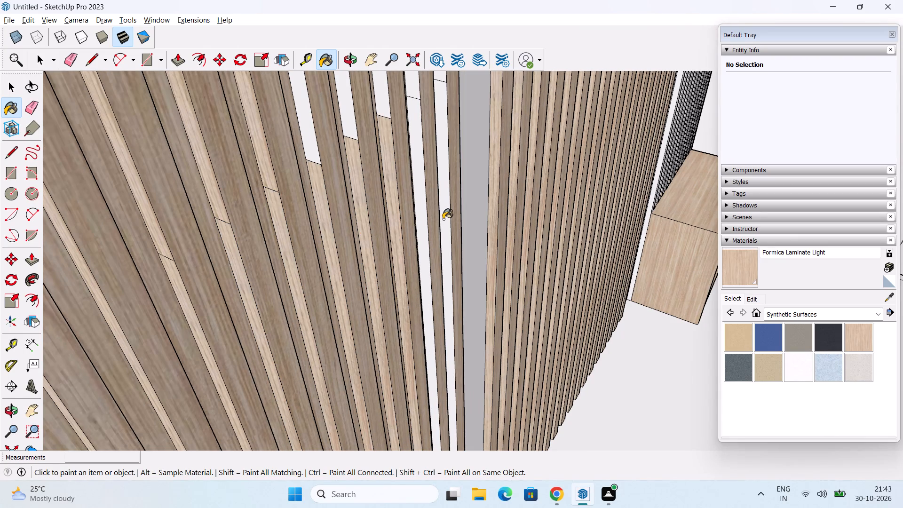
left_click(444, 218)
Paint the upper side faces of the arched panel's last five slats, above their short dividing lines, with Formica Laminate Light.
middle_click_drag(482, 220, 443, 444, "shift")
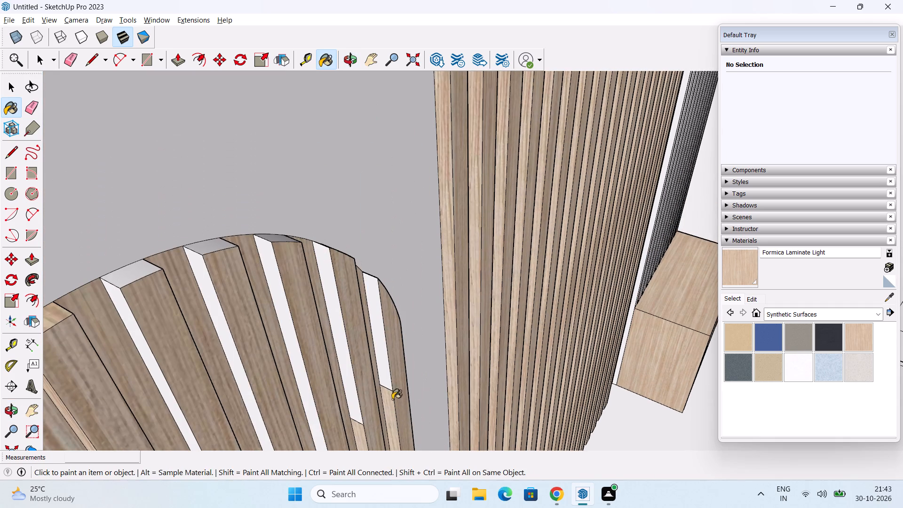
middle_click_drag(358, 389, 404, 317, "shift")
left_click(239, 314)
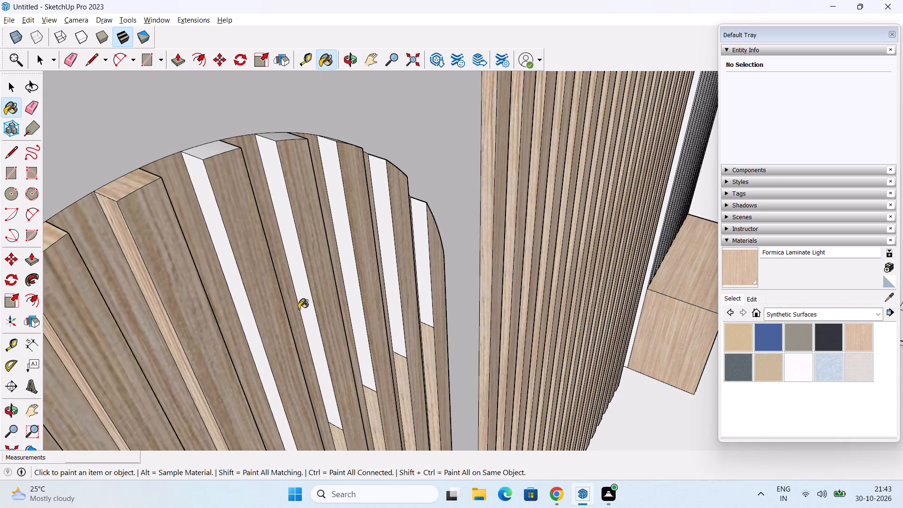
left_click(304, 307)
left_click(356, 296)
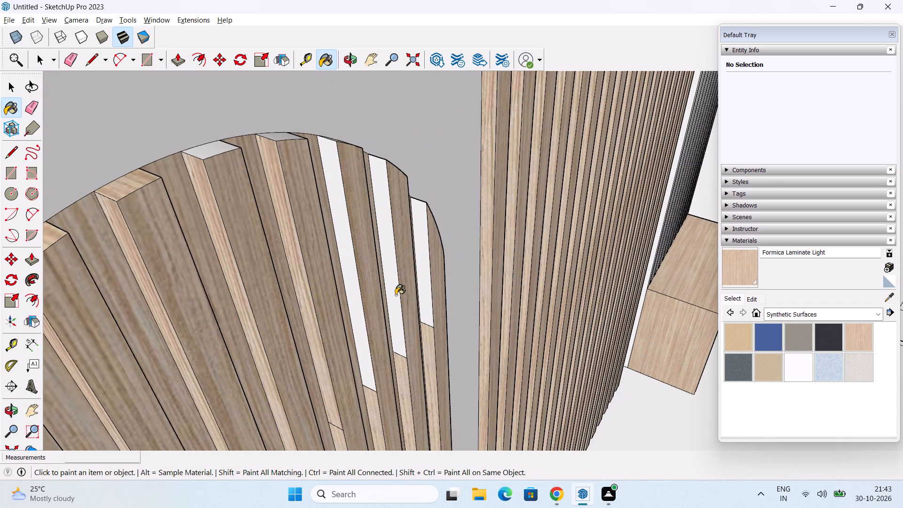
left_click(396, 294)
left_click(427, 289)
Paint the opposite side faces, above and below the dividing lines, of the arched panel's five slats farthest from the central panel with Formica Laminate Light.
middle_click_drag(467, 348, 137, 330)
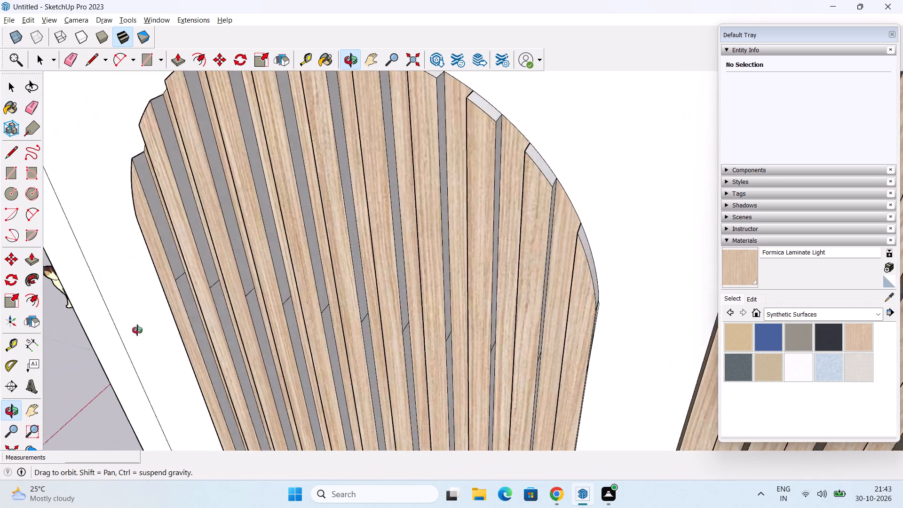
middle_click_drag(137, 330, 60, 326)
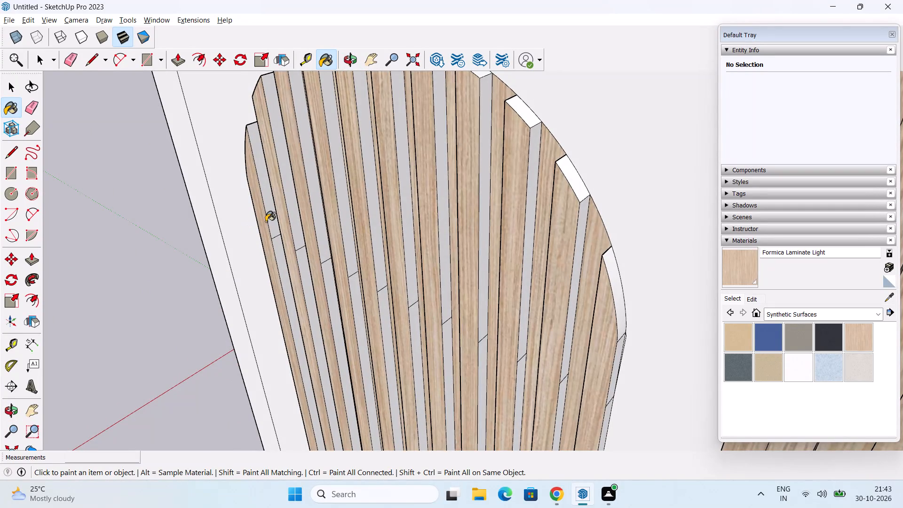
left_click(269, 221)
left_click(281, 258)
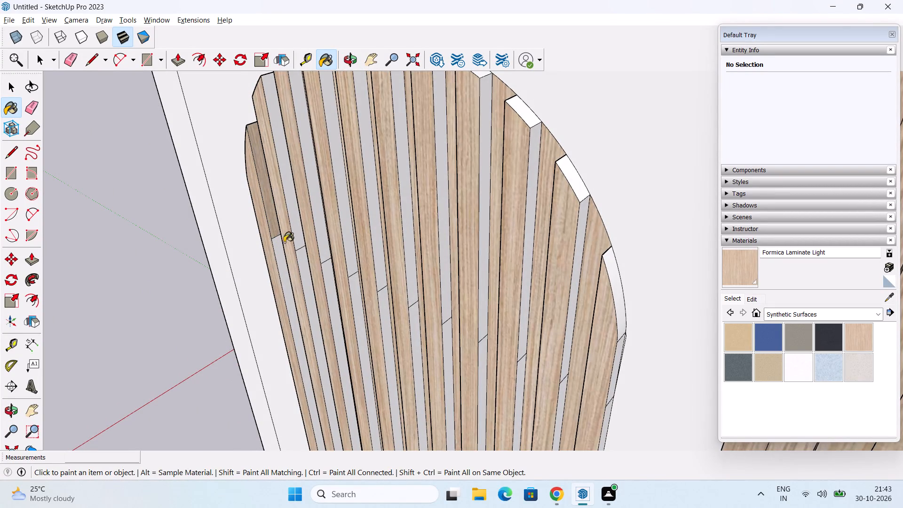
left_click(295, 232)
left_click(305, 279)
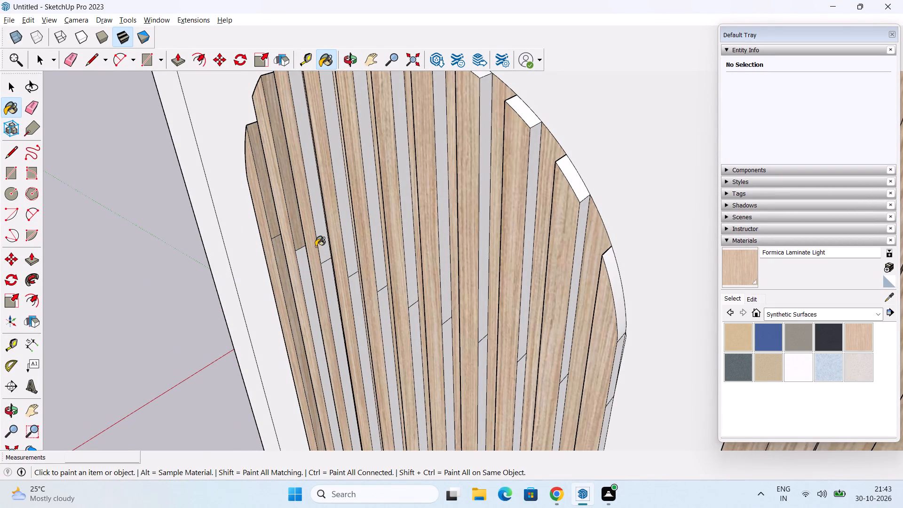
left_click(321, 242)
left_click(328, 290)
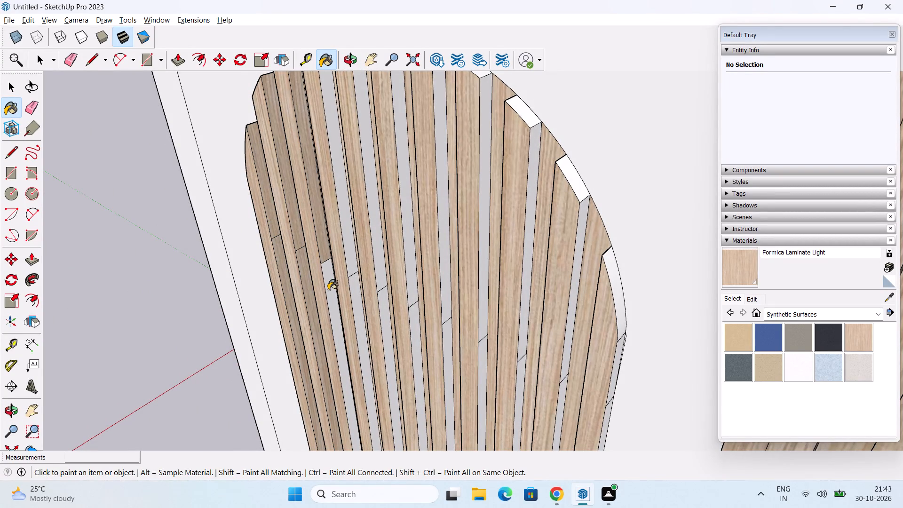
left_click(351, 254)
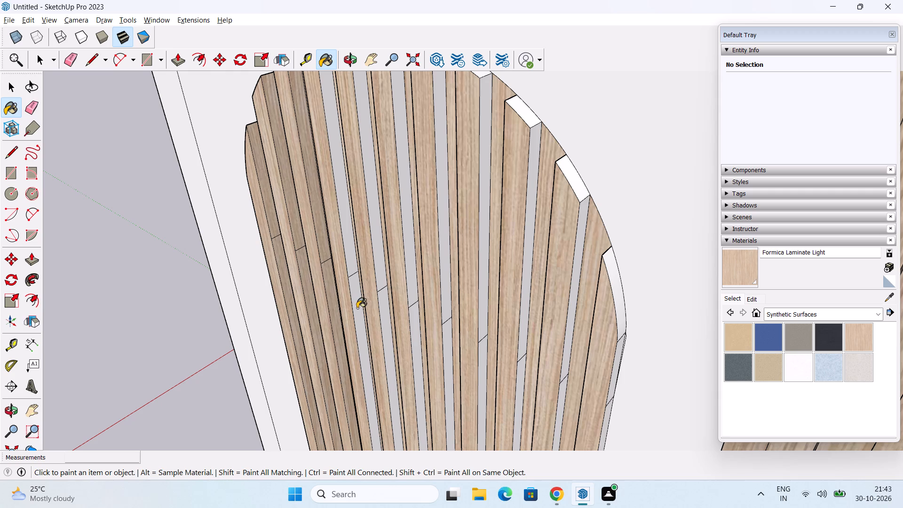
left_click(357, 308)
left_click(375, 261)
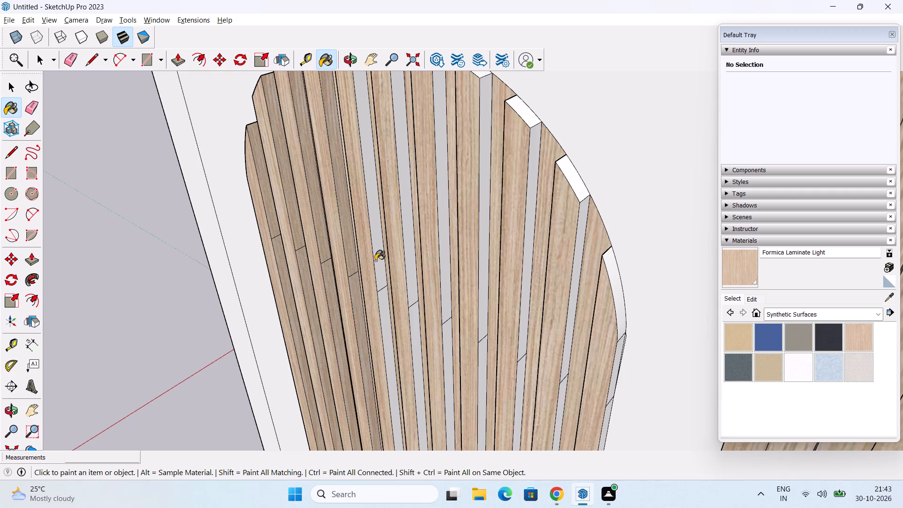
left_click(387, 317)
Paint the opposite side faces of the arched panel's next five slats toward the central panel, upper and lower parts, with Formica Laminate Light.
left_click(407, 285)
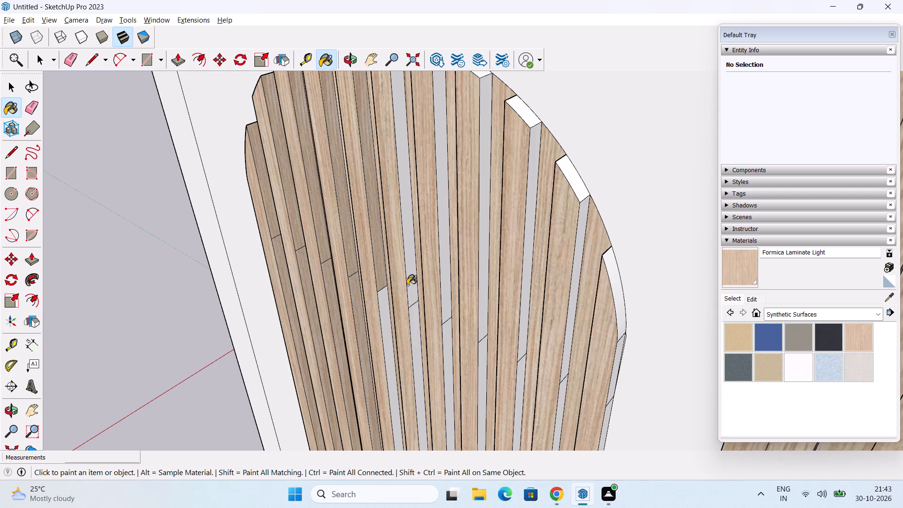
left_click(412, 289)
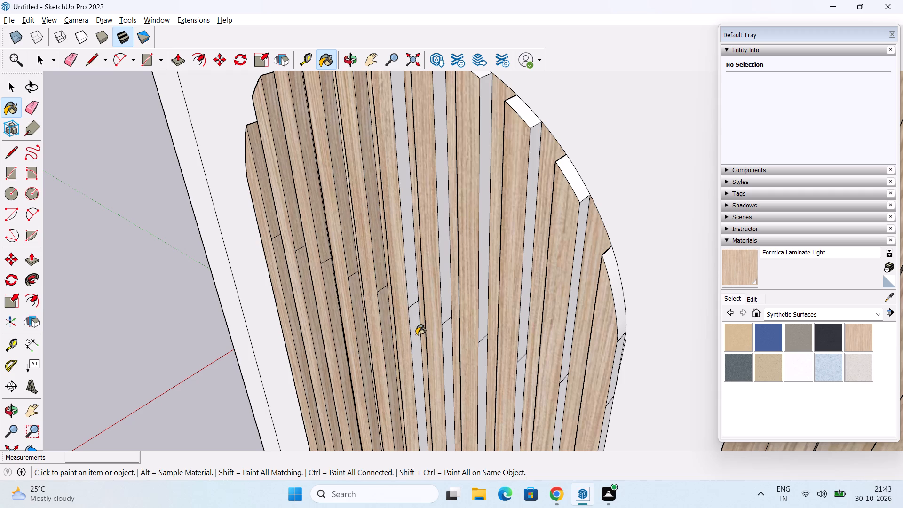
left_click(416, 335)
left_click(444, 290)
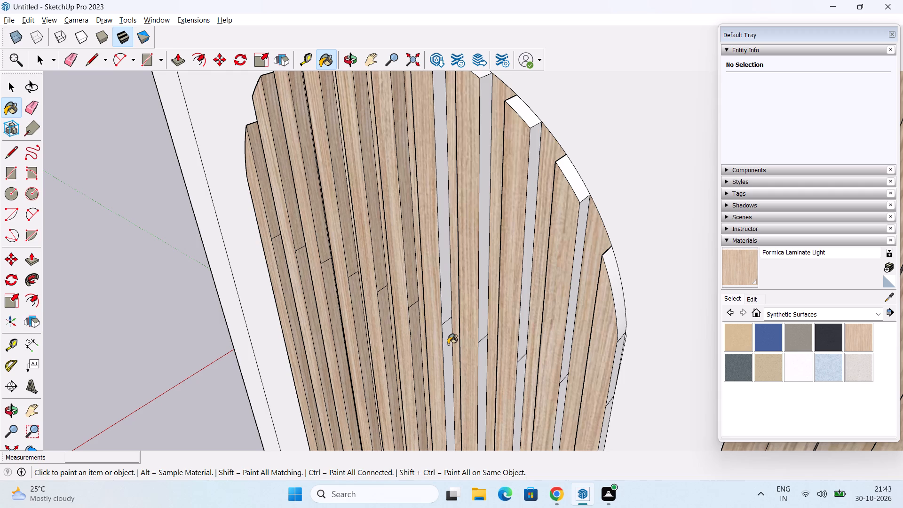
left_click(448, 344)
left_click(486, 309)
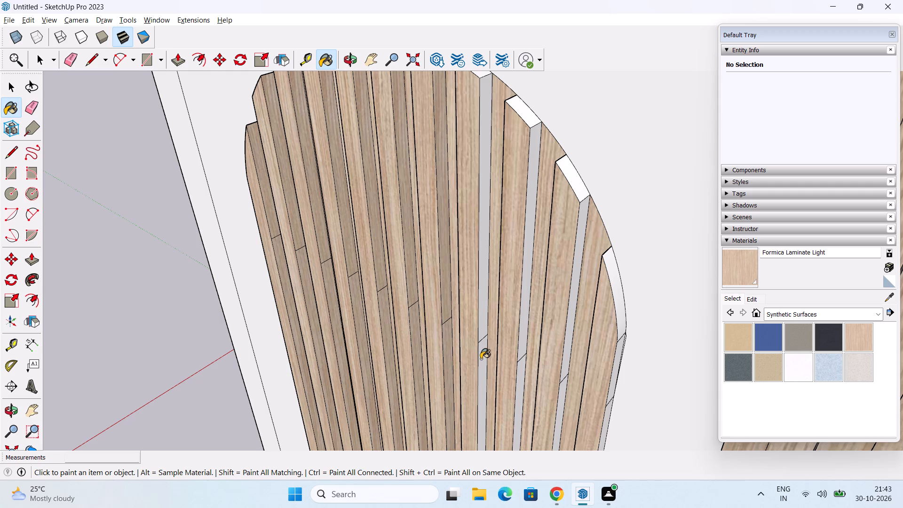
left_click(480, 359)
left_click(523, 298)
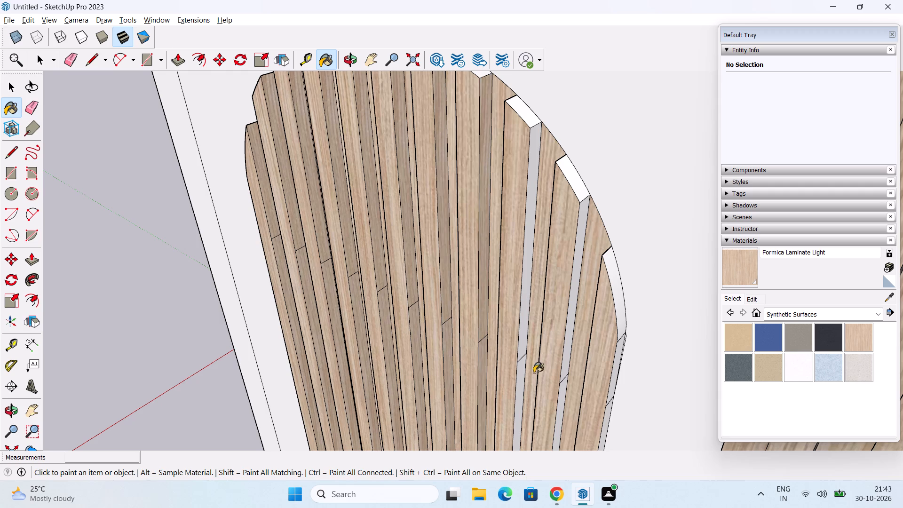
left_click(520, 378)
left_click(567, 350)
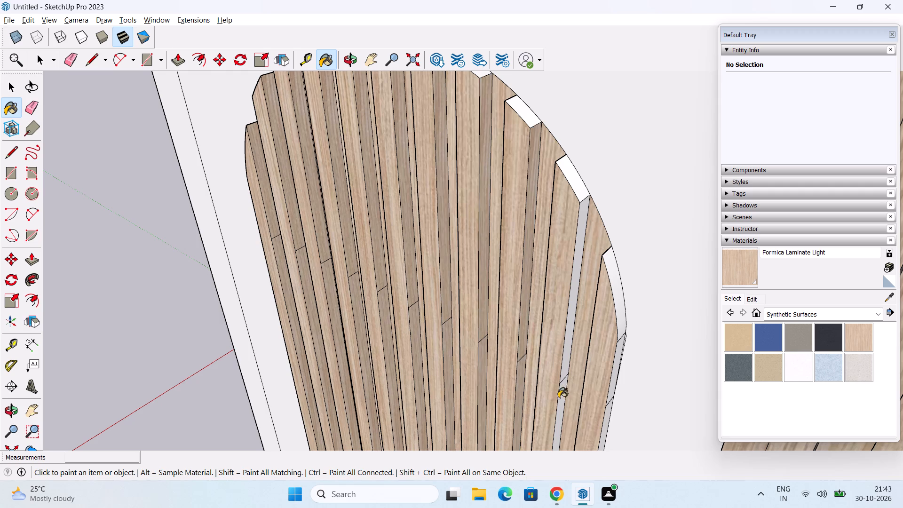
left_click(560, 403)
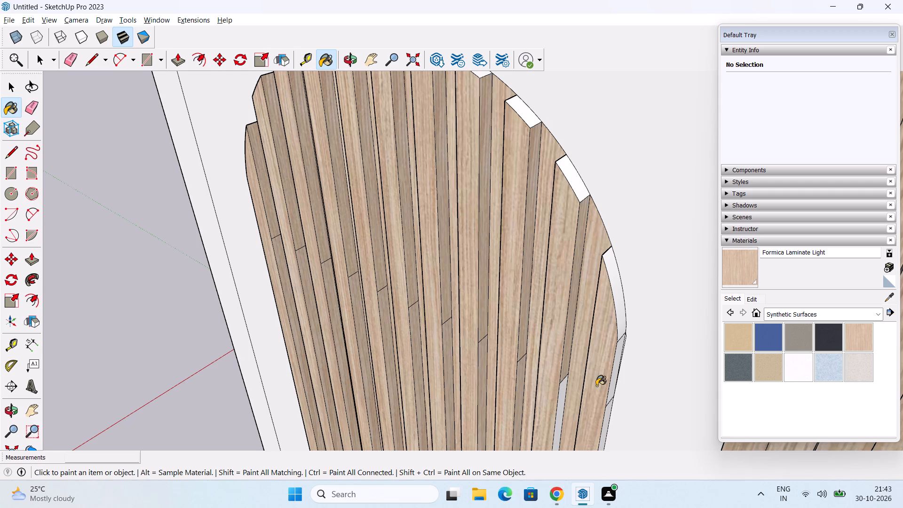
Paint the arched panel's remaining curved top ends and the outer side face of its slat nearest the central panel with Formica Laminate Light.
middle_click_drag(613, 406, 560, 369)
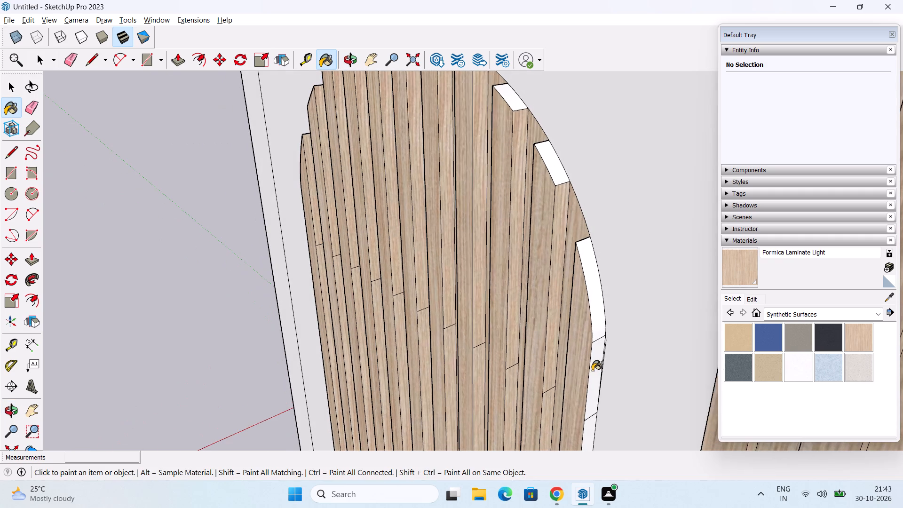
left_click(592, 371)
left_click(594, 300)
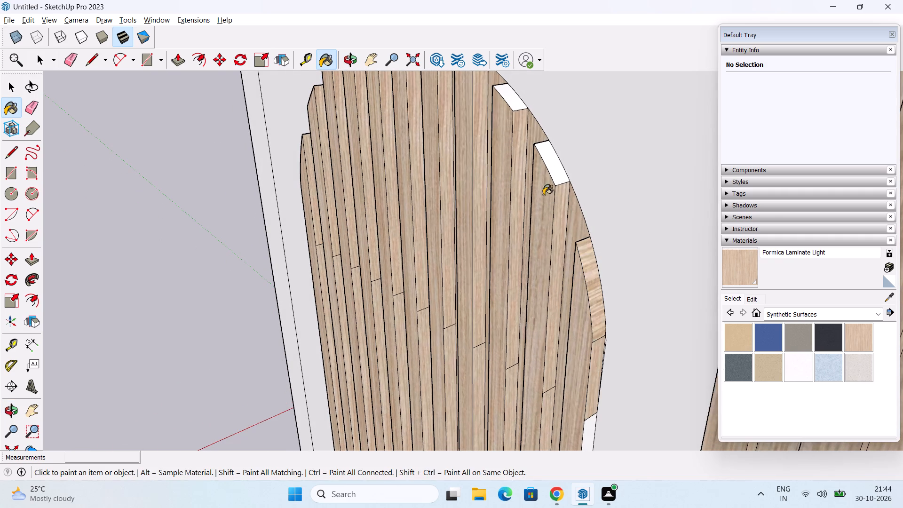
left_click(554, 172)
scroll(573, 263, "down", 2)
middle_click_drag(552, 258, 566, 329, "shift")
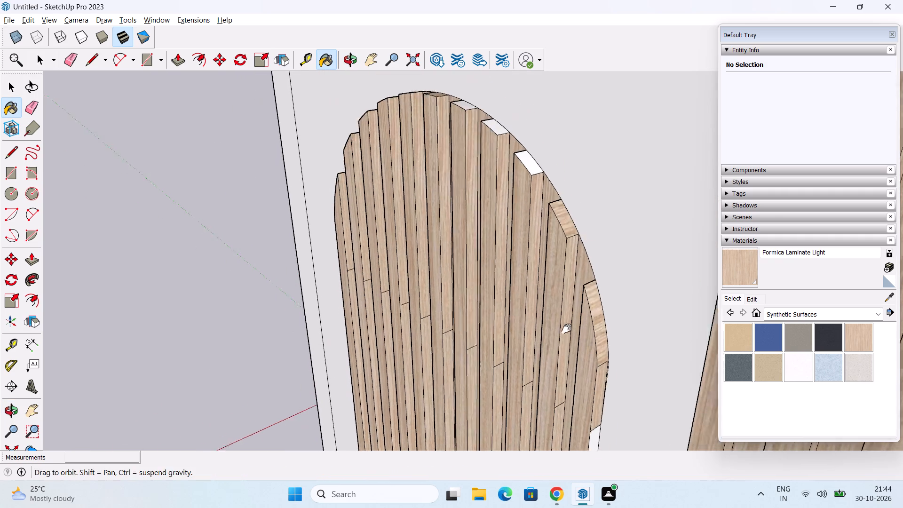
middle_click_drag(566, 329, 573, 386, "shift")
middle_click_drag(498, 269, 498, 325)
left_click(478, 209)
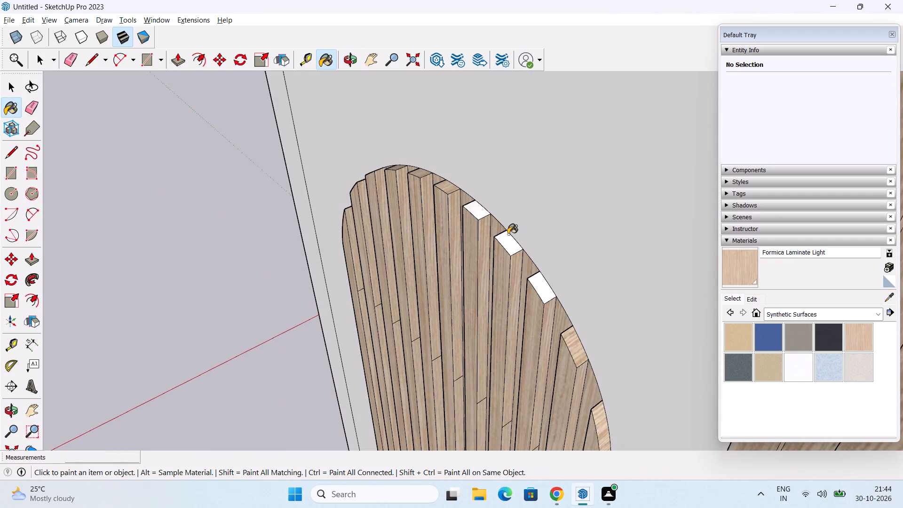
left_click(511, 245)
left_click(537, 283)
scroll(539, 296, "down", 3)
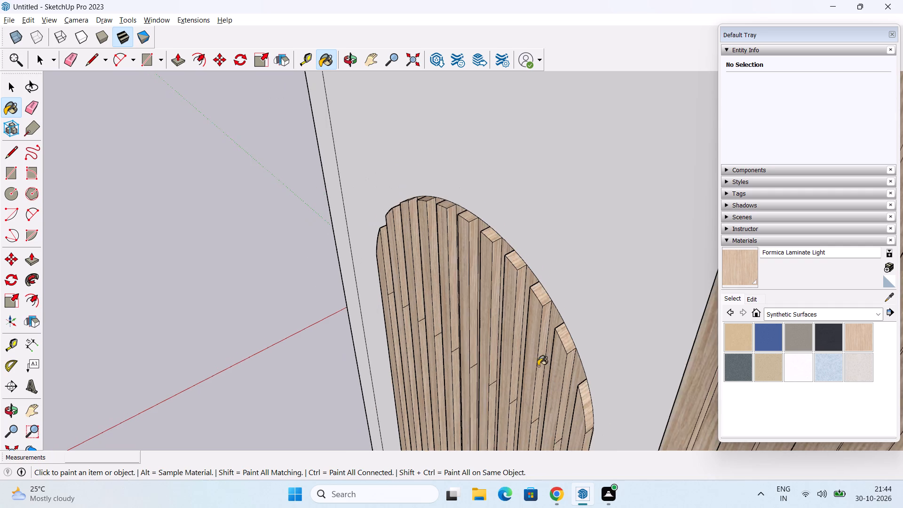
middle_click_drag(539, 381, 467, 200, "shift")
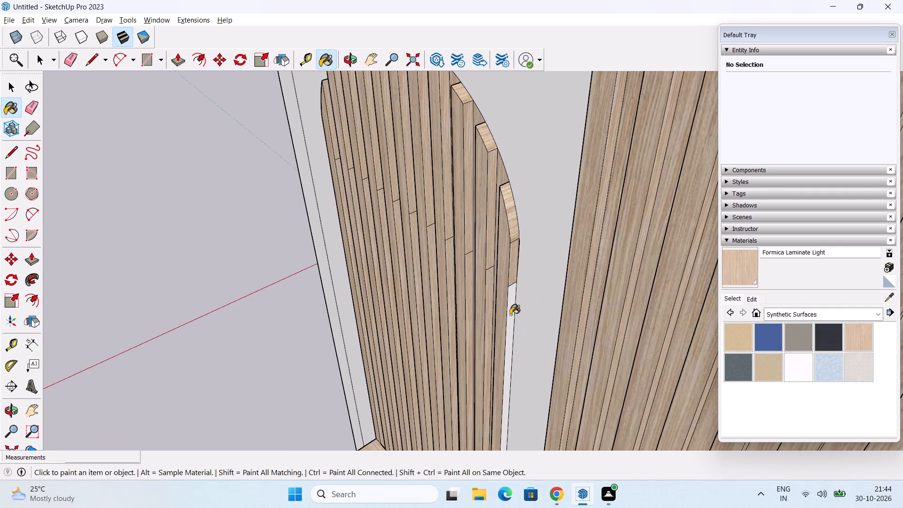
left_click(510, 315)
Paint the front faces and recessed strips on the half of the unpainted arched panel nearest the central panel with Formica Laminate Light.
scroll(510, 315, "down", 4)
middle_click_drag(459, 345, 652, 310)
middle_click_drag(486, 288, 584, 272)
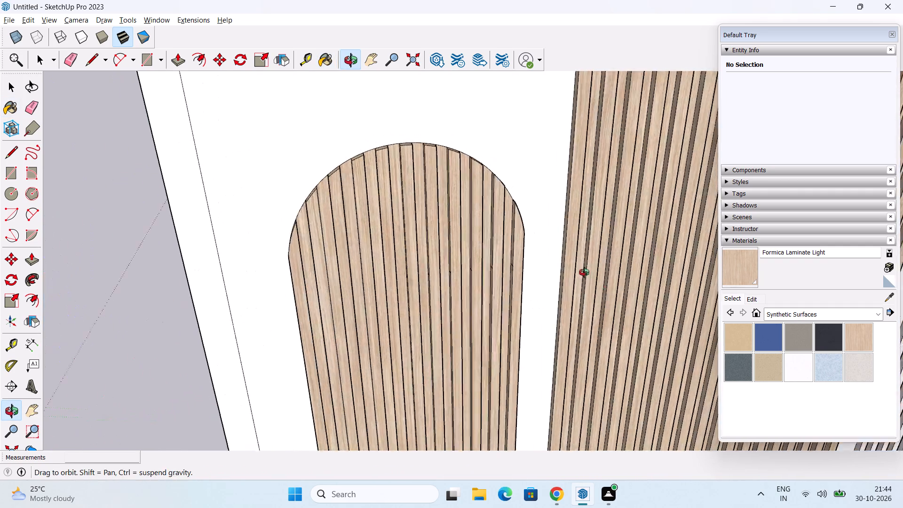
middle_click_drag(584, 272, 712, 274)
middle_click_drag(451, 292, 409, 306)
scroll(407, 288, "down", 3)
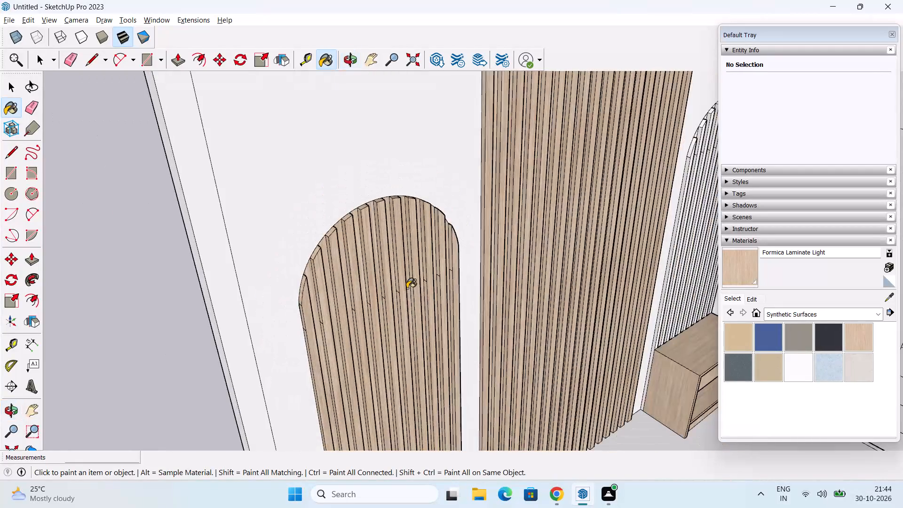
scroll(407, 288, "down", 8)
middle_click_drag(489, 315, 409, 320)
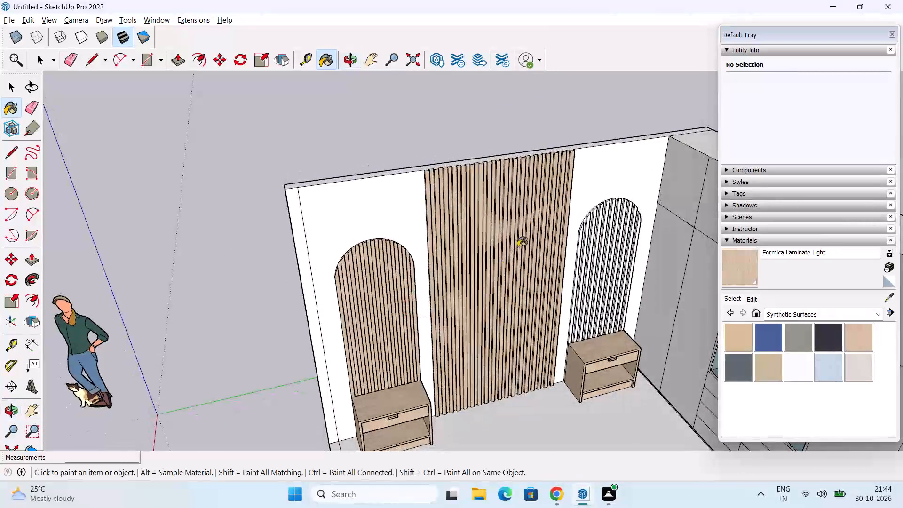
scroll(528, 237, "up", 10)
middle_click_drag(641, 285, 412, 307)
middle_click_drag(430, 307, 530, 330)
scroll(451, 290, "up", 3)
scroll(374, 268, "up", 5)
middle_click_drag(400, 309, 366, 297)
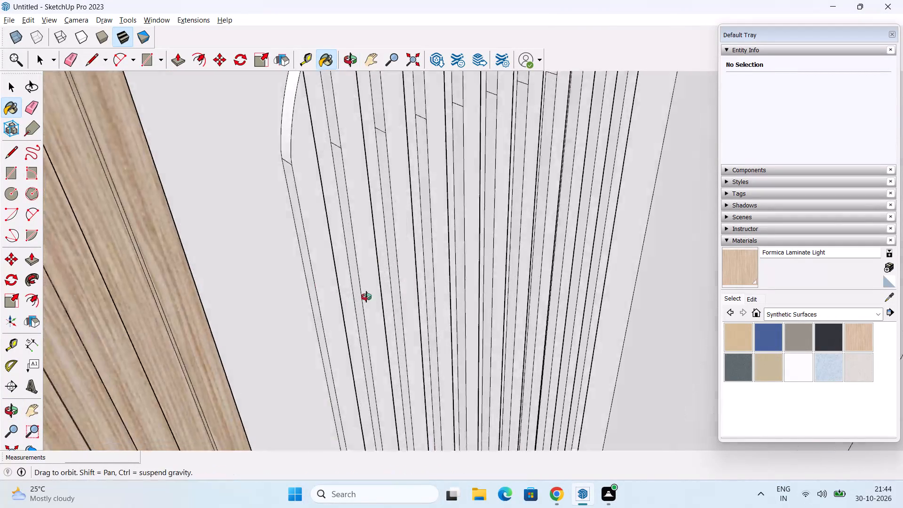
middle_click_drag(366, 297, 293, 283)
scroll(381, 268, "down", 4)
middle_click_drag(515, 285, 420, 356)
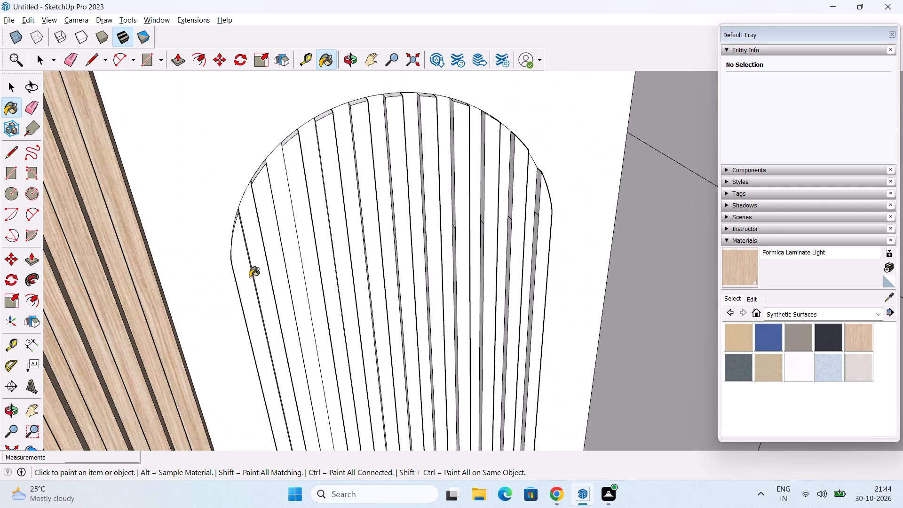
left_click(249, 276)
left_click(257, 246)
left_click(269, 243)
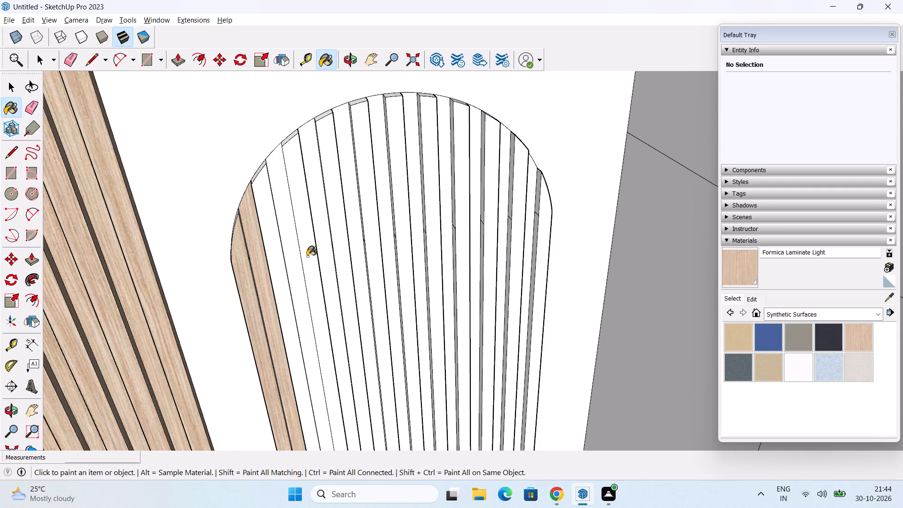
left_click(294, 253)
left_click(304, 255)
left_click(322, 254)
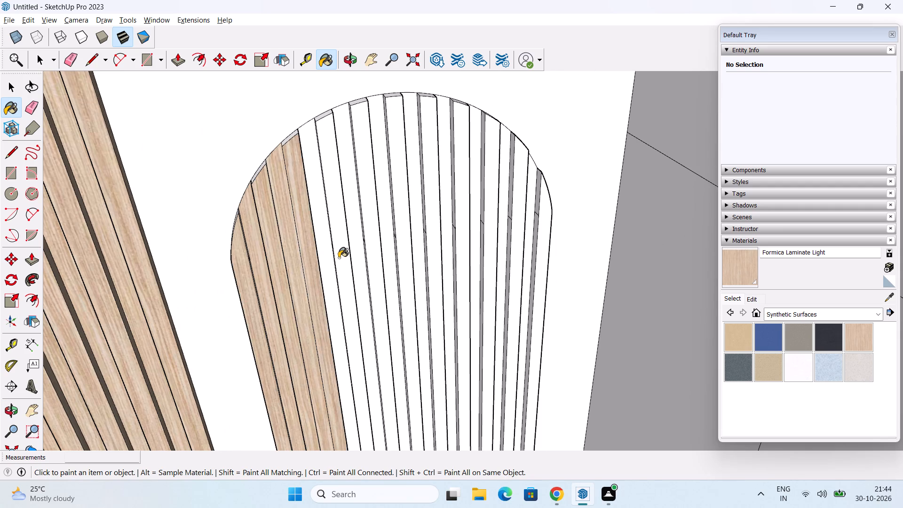
left_click(339, 258)
left_click(355, 260)
left_click(374, 259)
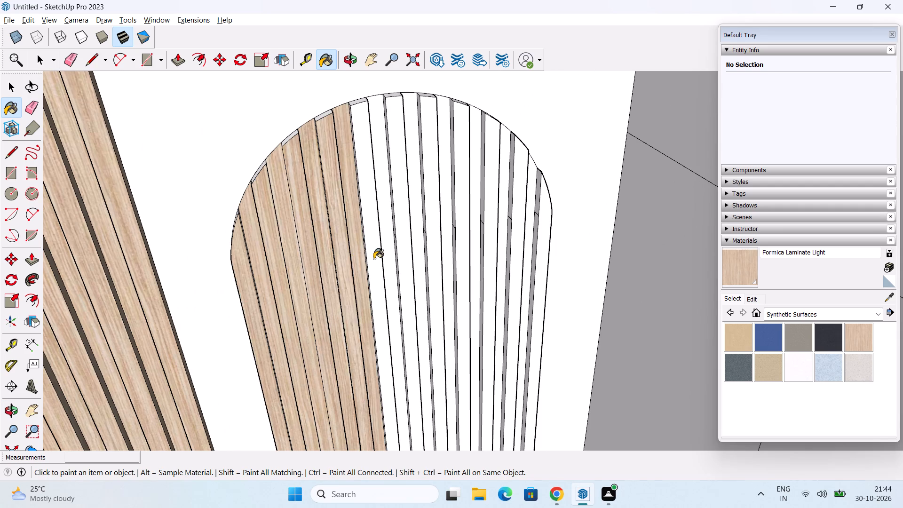
left_click(389, 259)
left_click(403, 262)
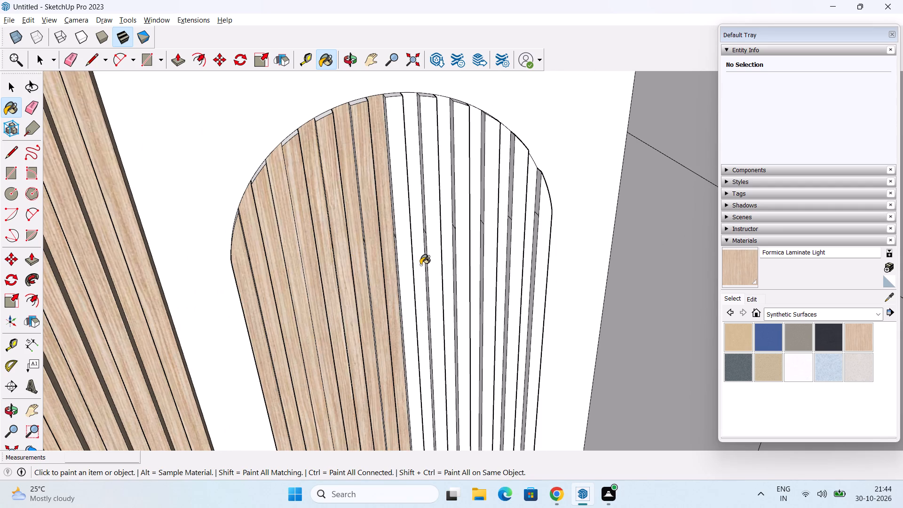
Paint the front faces and recessed strips on the other half of this arched panel with Formica Laminate Light.
left_click(420, 265)
left_click(435, 267)
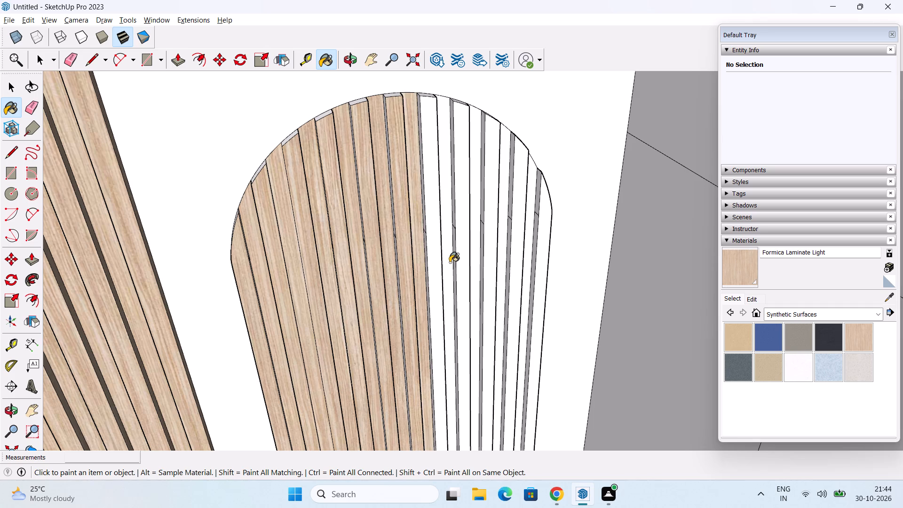
left_click(450, 262)
left_click(462, 265)
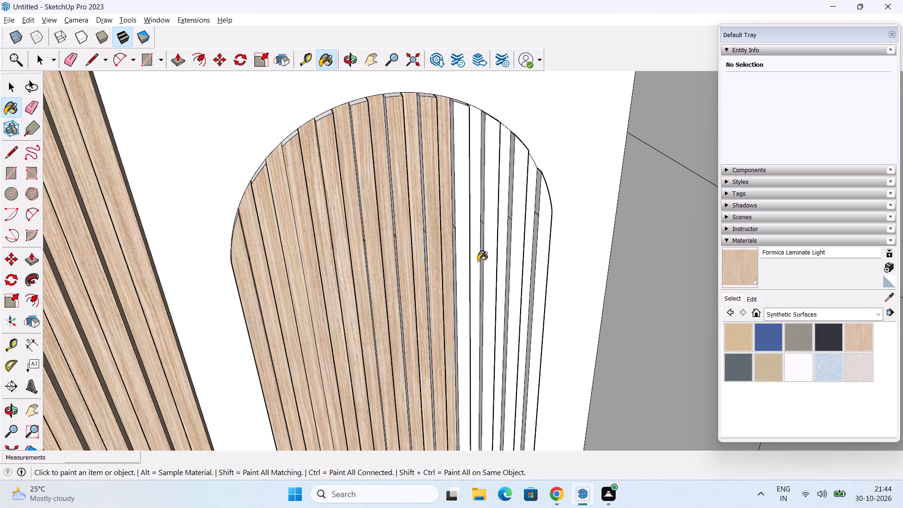
left_click(478, 261)
left_click(485, 266)
left_click(503, 267)
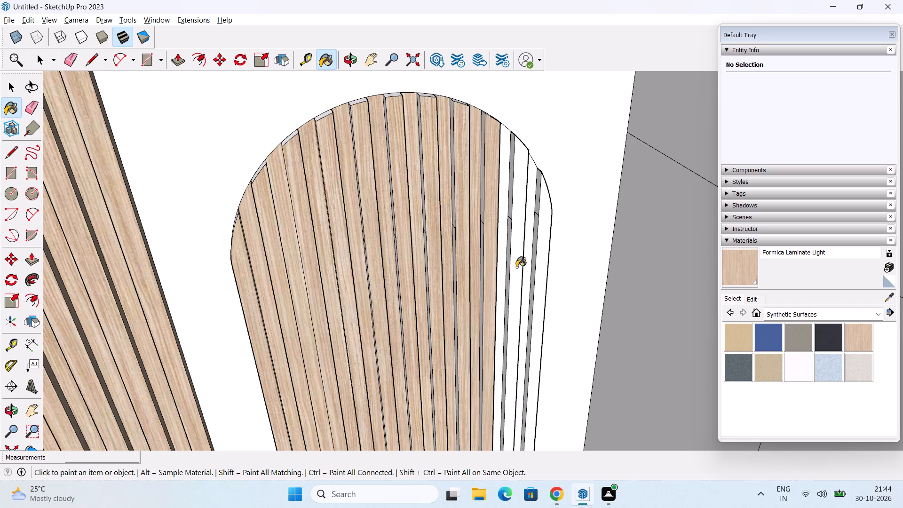
left_click(516, 267)
left_click(527, 267)
left_click(538, 271)
Paint the central-panel-facing sides of the arch's nearest five slats, plus the first two slats' curved top ends, with Formica Laminate Light.
middle_click_drag(267, 316, 422, 289)
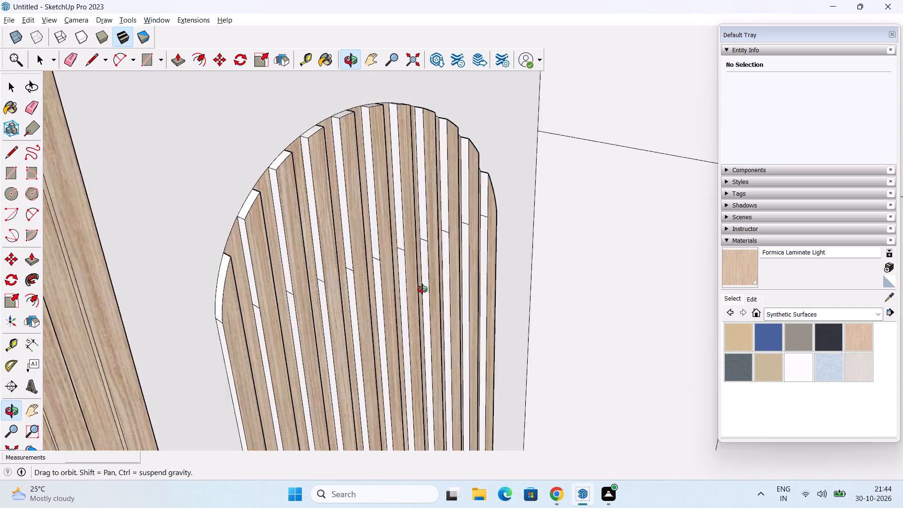
middle_click_drag(422, 289, 443, 294)
left_click(241, 304)
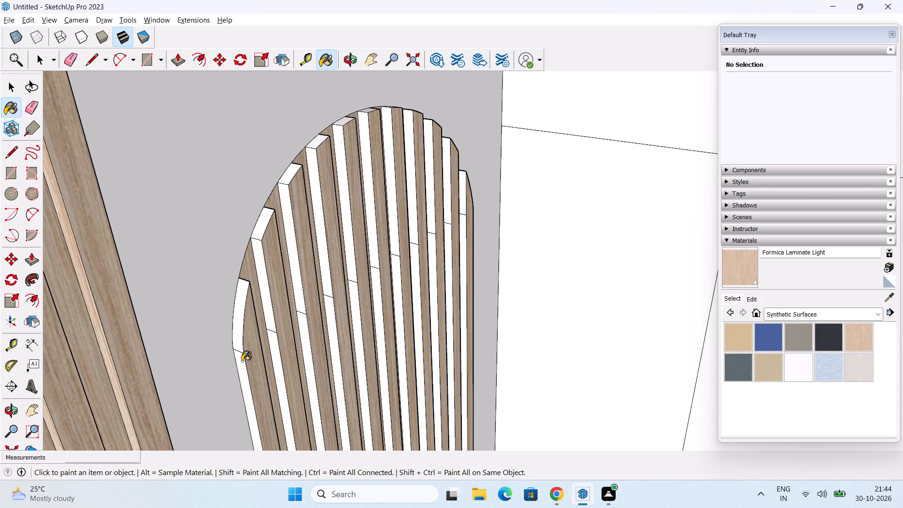
left_click(242, 361)
left_click(265, 216)
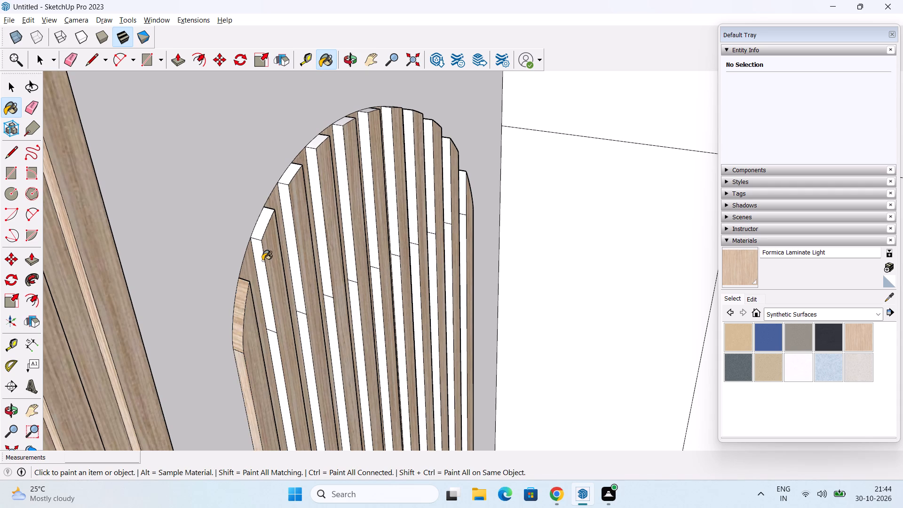
left_click(262, 261)
left_click(279, 353)
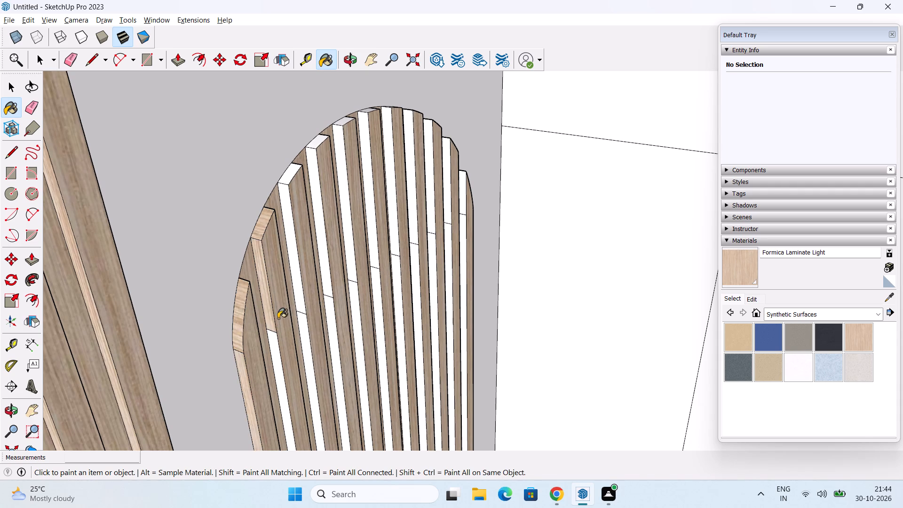
left_click(297, 271)
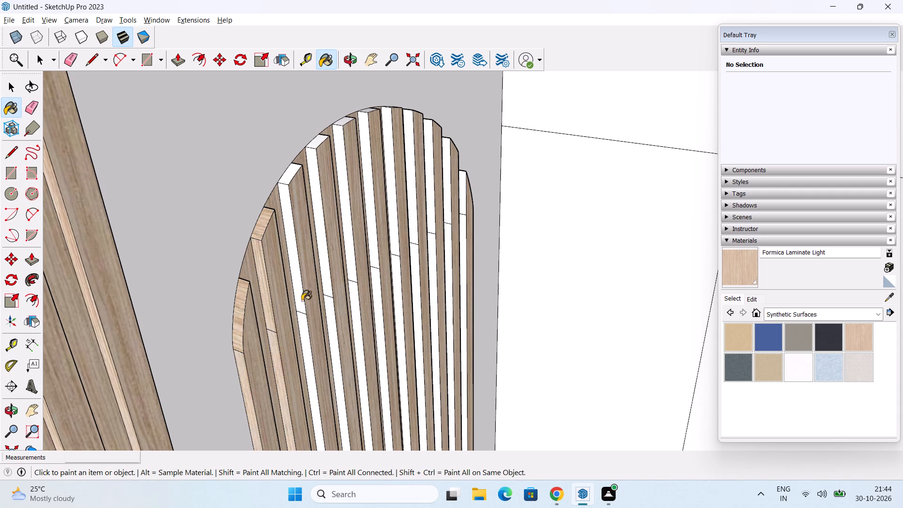
left_click(306, 331)
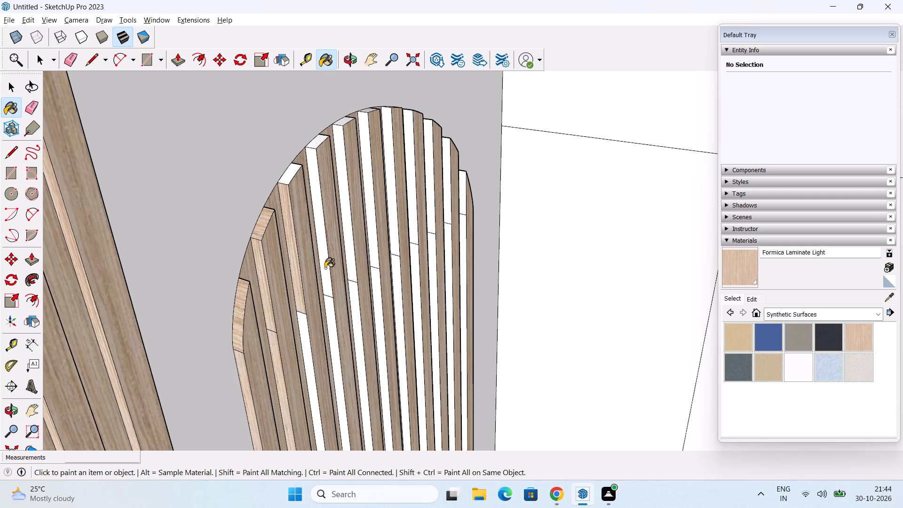
left_click(325, 268)
left_click(329, 314)
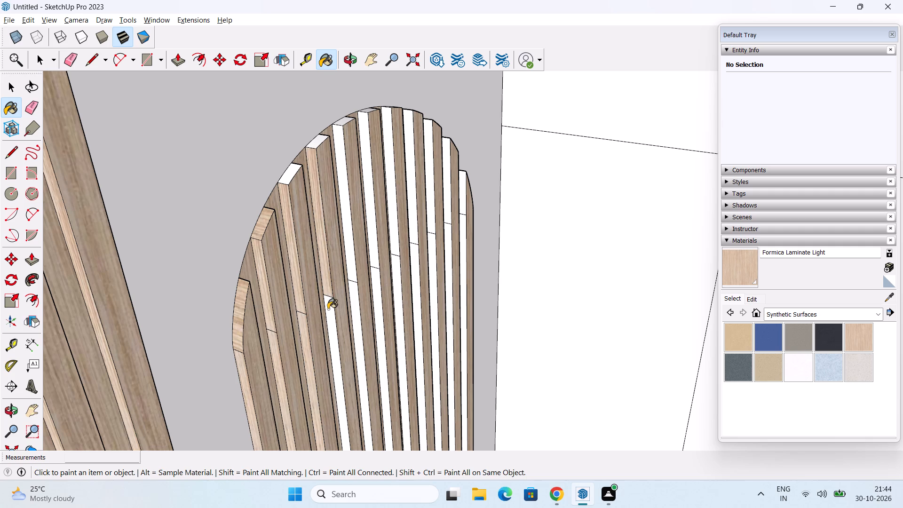
left_click(349, 255)
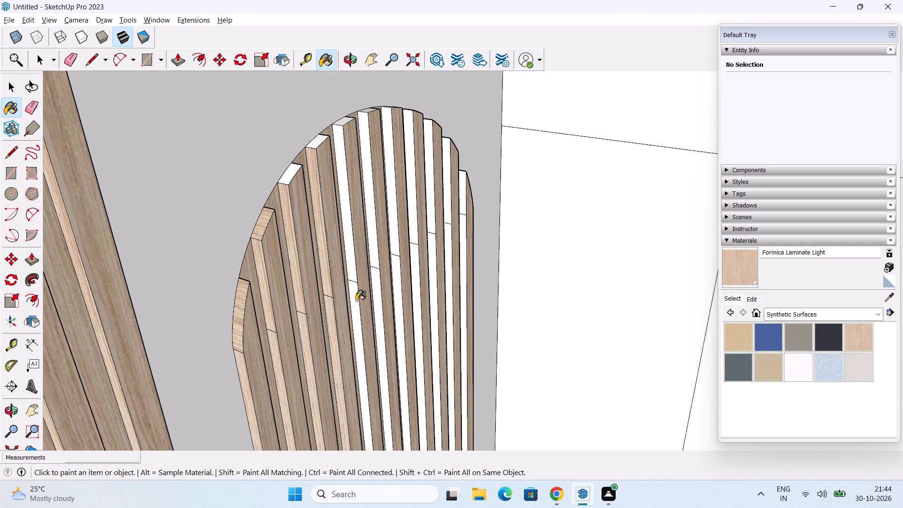
left_click(356, 301)
Paint the central-panel-facing side faces of the arched panel's remaining six slats, above and below the dividing lines, with Formica Laminate Light.
left_click(375, 257)
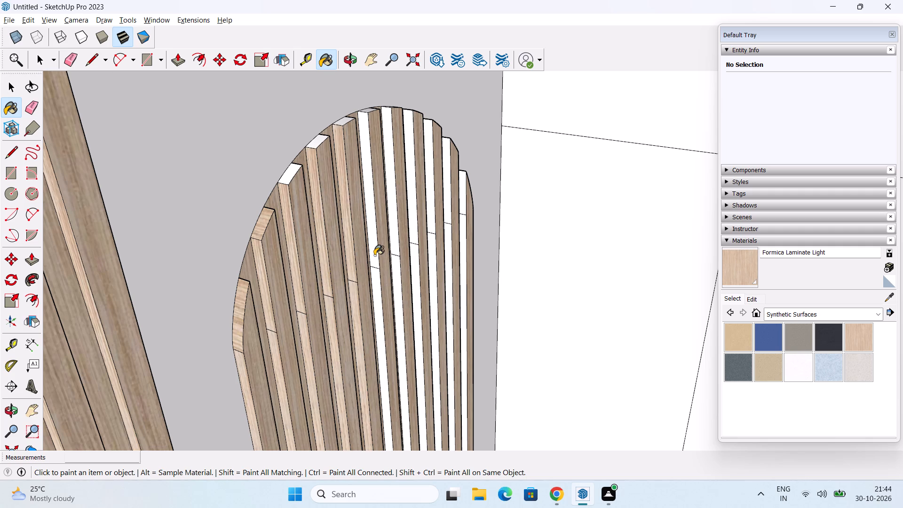
left_click(378, 305)
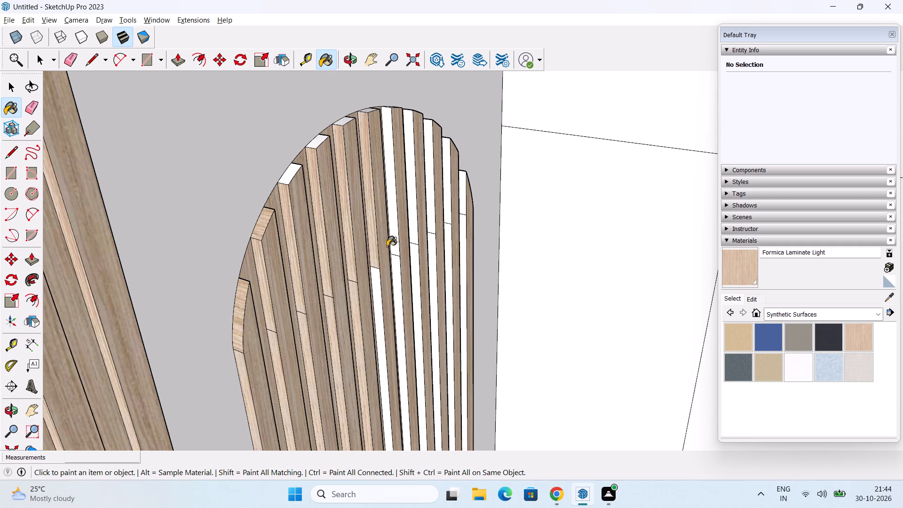
left_click(393, 225)
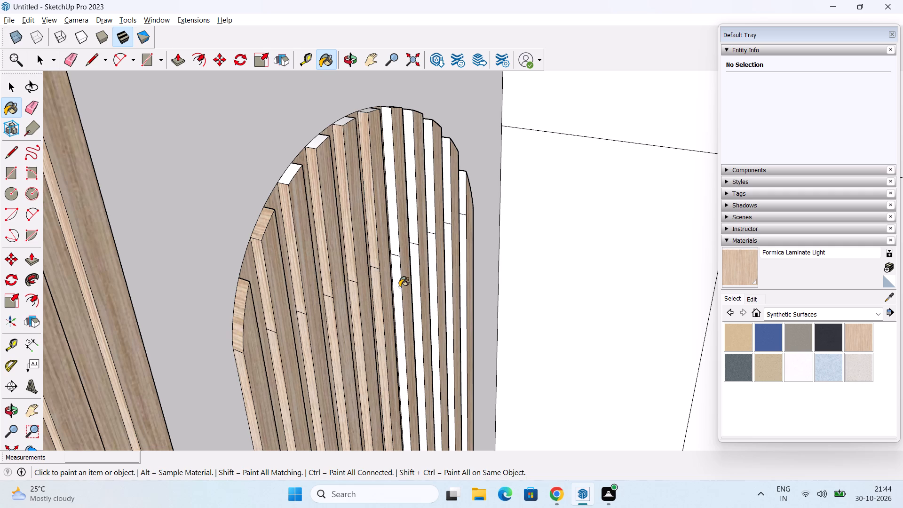
left_click(399, 286)
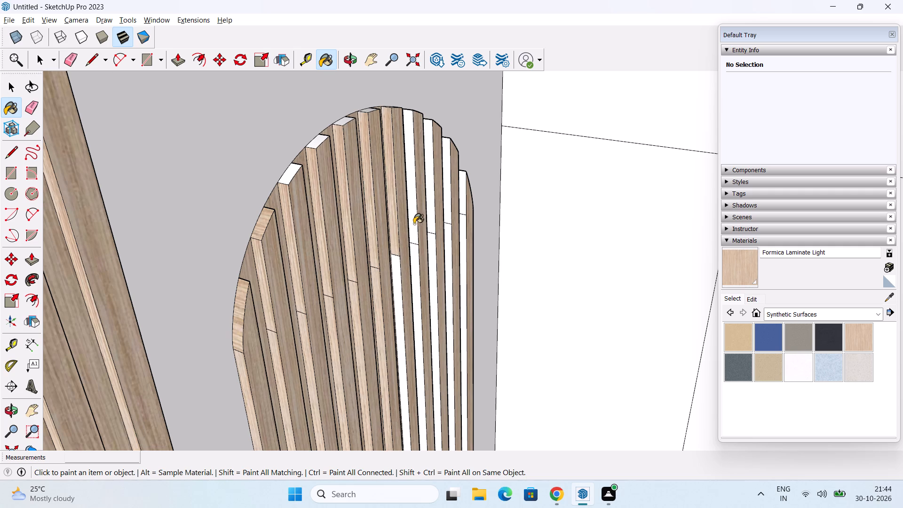
left_click(412, 222)
left_click(416, 265)
left_click(432, 210)
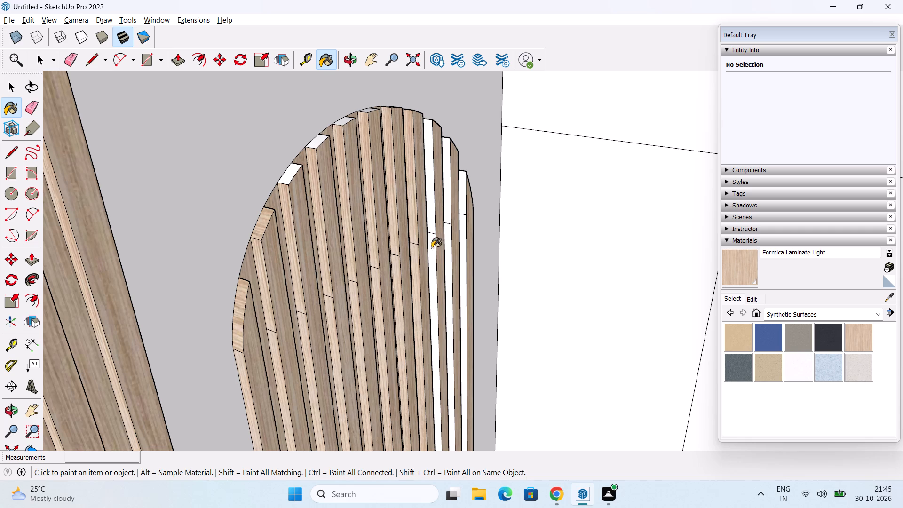
left_click(431, 272)
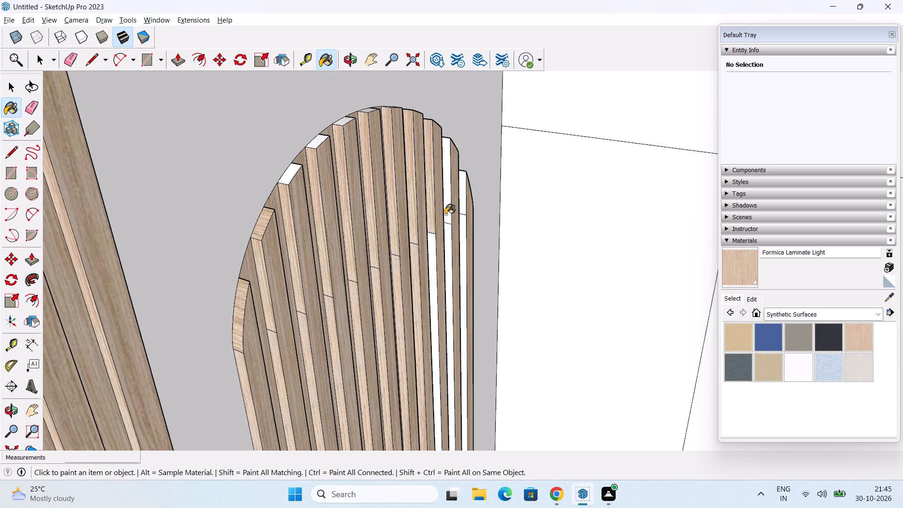
left_click(445, 214)
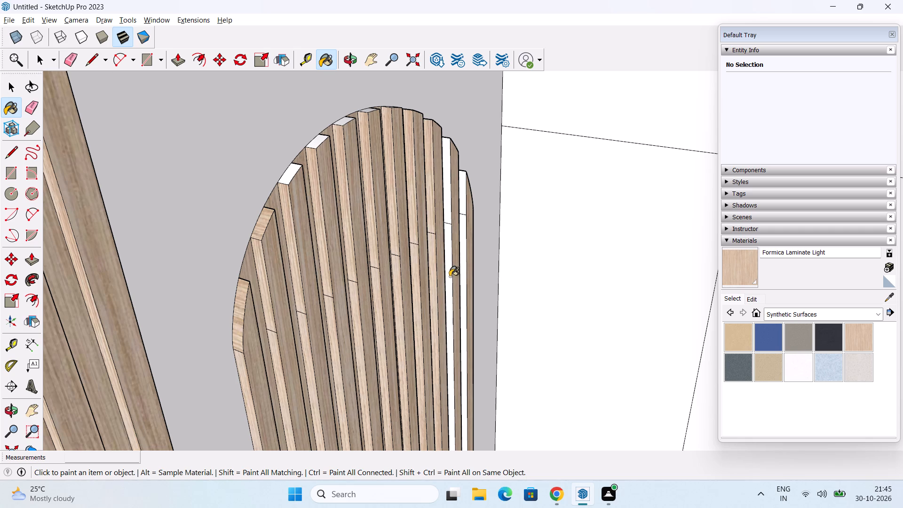
left_click(450, 277)
left_click(462, 206)
left_click(464, 233)
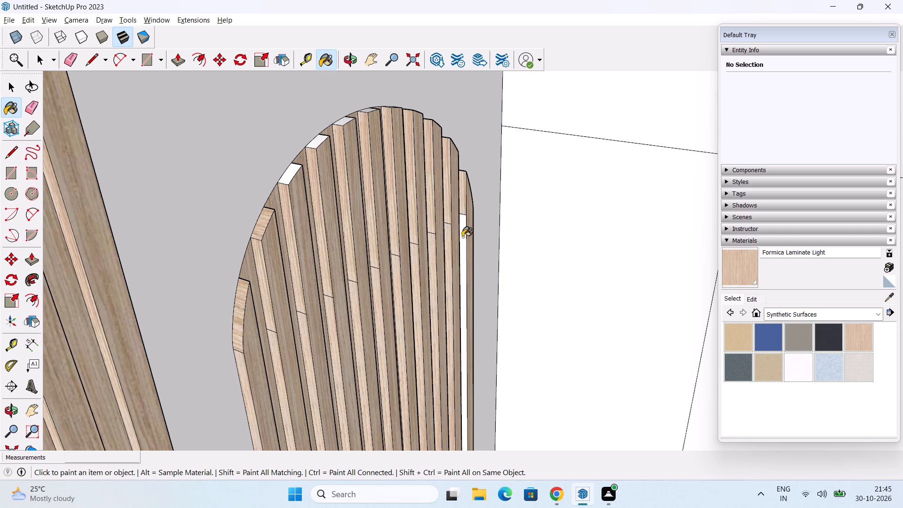
Paint the curved top ends of the arched panel's slats, from the third slat past the arch's peak, with Formica Laminate Light.
middle_click_drag(311, 242, 298, 355)
scroll(275, 273, "up", 2)
left_click(282, 221)
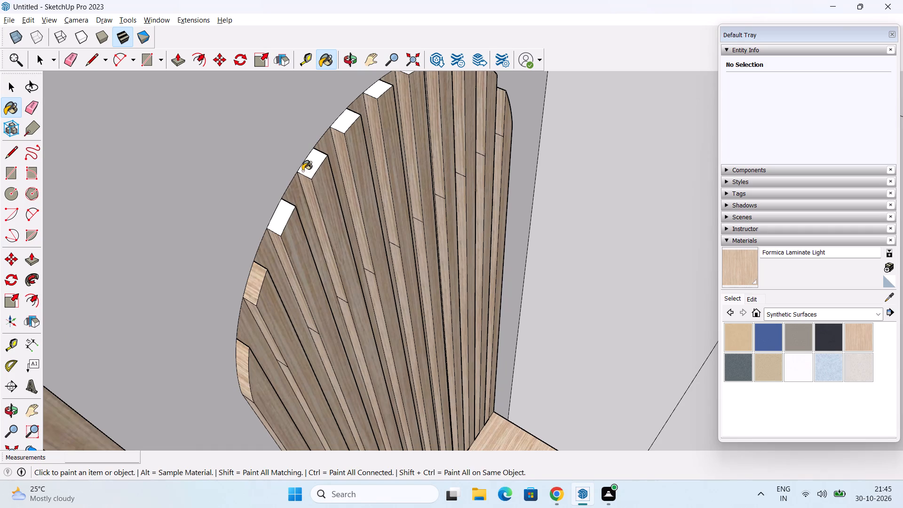
middle_click_drag(301, 189, 274, 286)
left_click(285, 257)
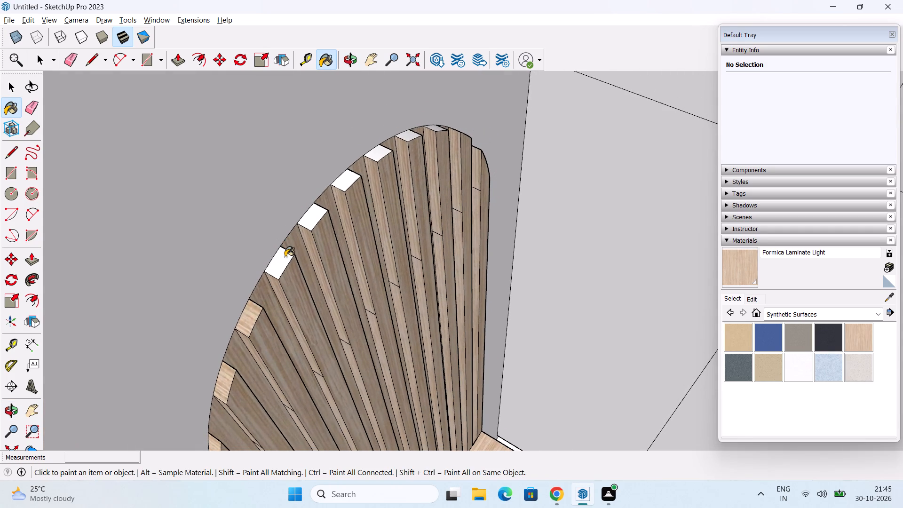
left_click(319, 214)
left_click(351, 183)
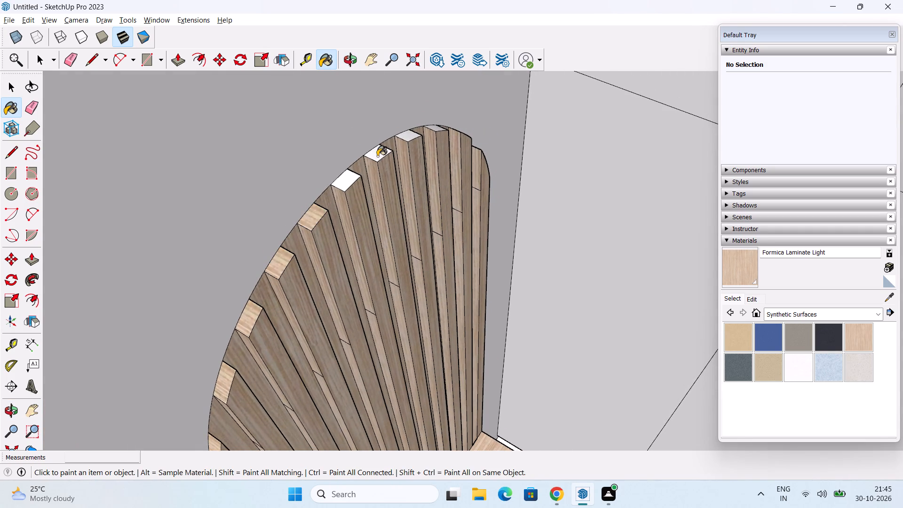
left_click(377, 156)
left_click(412, 139)
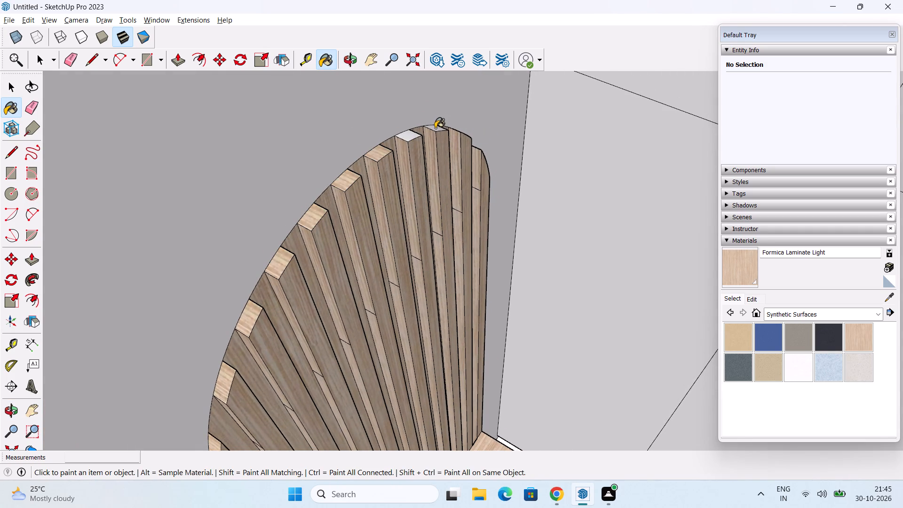
left_click(435, 128)
left_click(411, 136)
Paint the remaining curved top ends on the arch side farthest from the central panel with Formica Laminate Light.
middle_click_drag(418, 204, 182, 229)
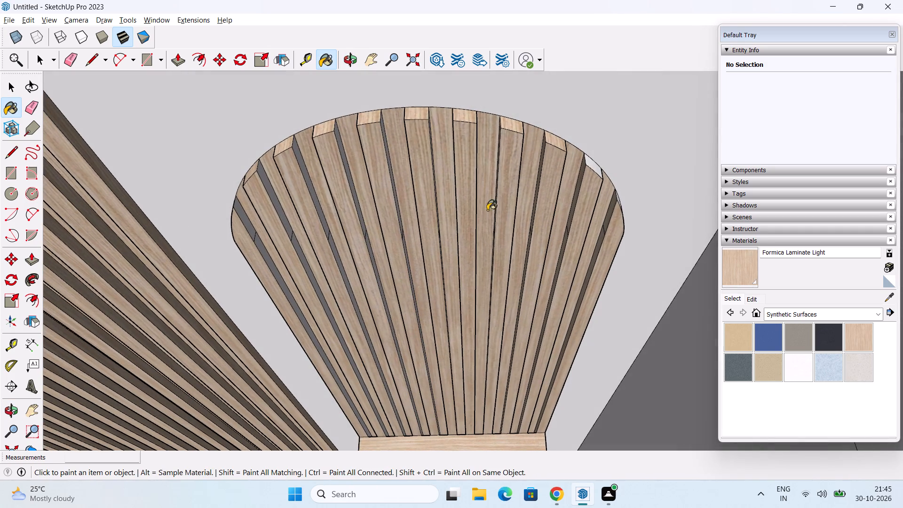
left_click(590, 165)
middle_click_drag(613, 261, 379, 241)
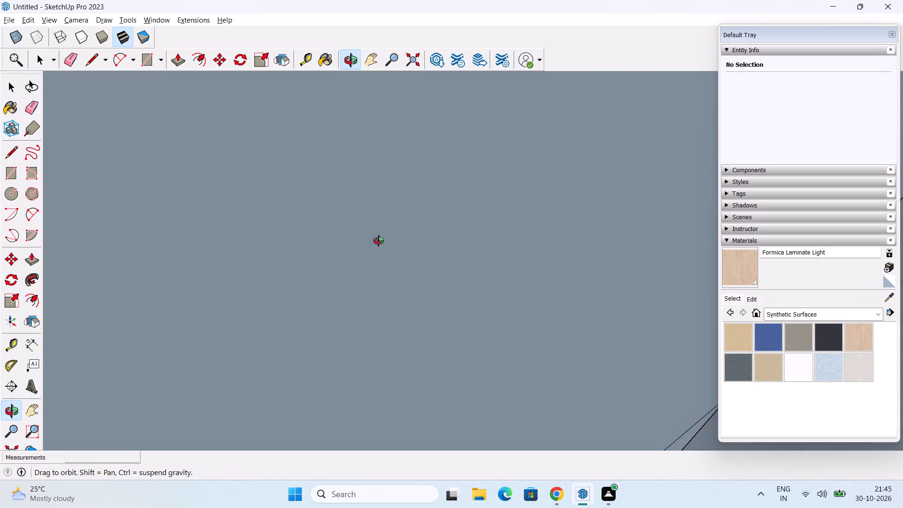
middle_click_drag(379, 241, 453, 257)
scroll(586, 298, "up", 3)
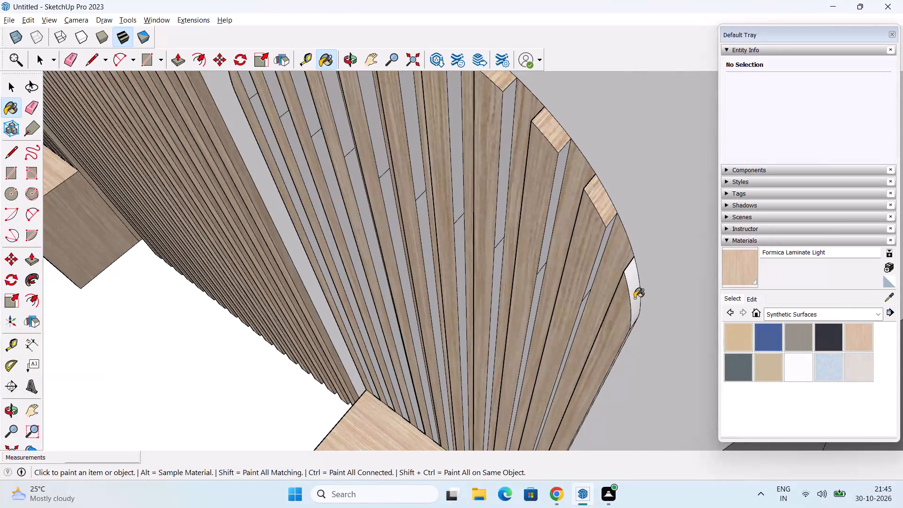
left_click(634, 298)
Paint the side faces turned away from the central panel on the arch's nearest six slats, above and below the dividing lines, with Formica Laminate Light.
middle_click_drag(634, 350, 616, 285)
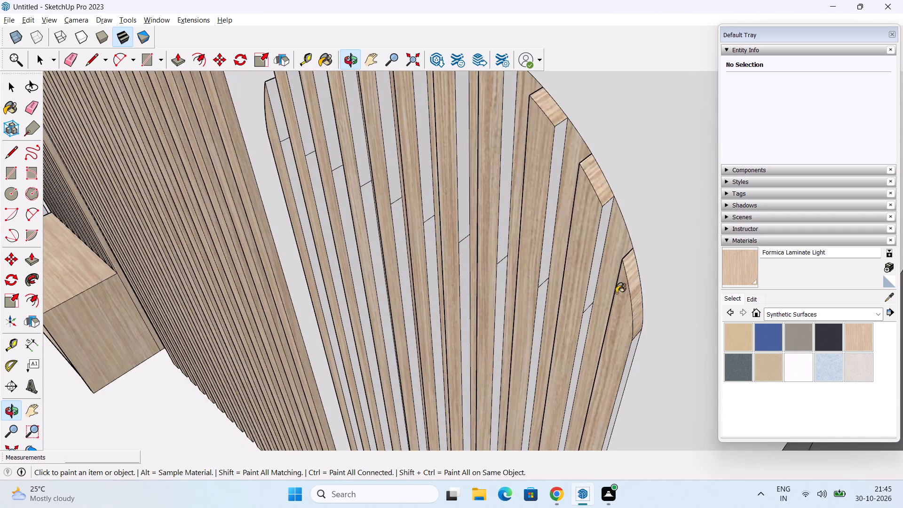
scroll(263, 214, "up", 2)
left_click_drag(289, 105, 289, 110)
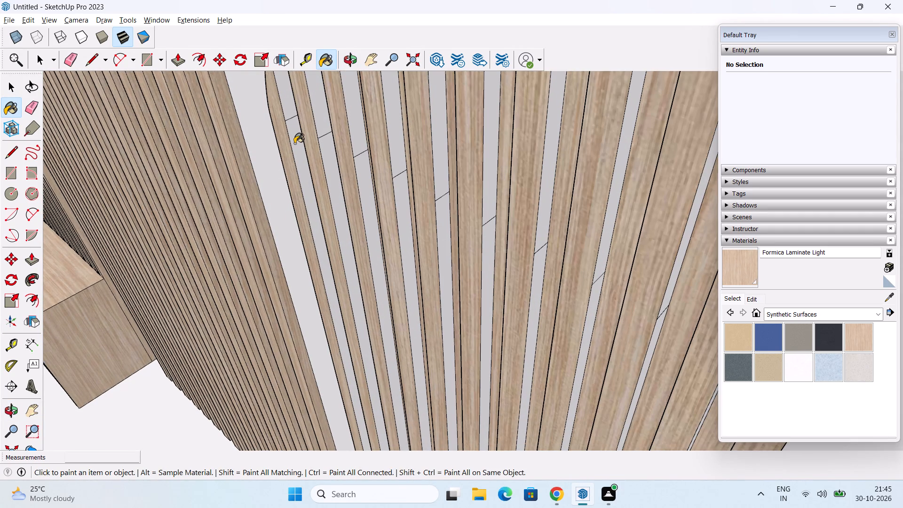
left_click(298, 145)
middle_click_drag(362, 169, 280, 264)
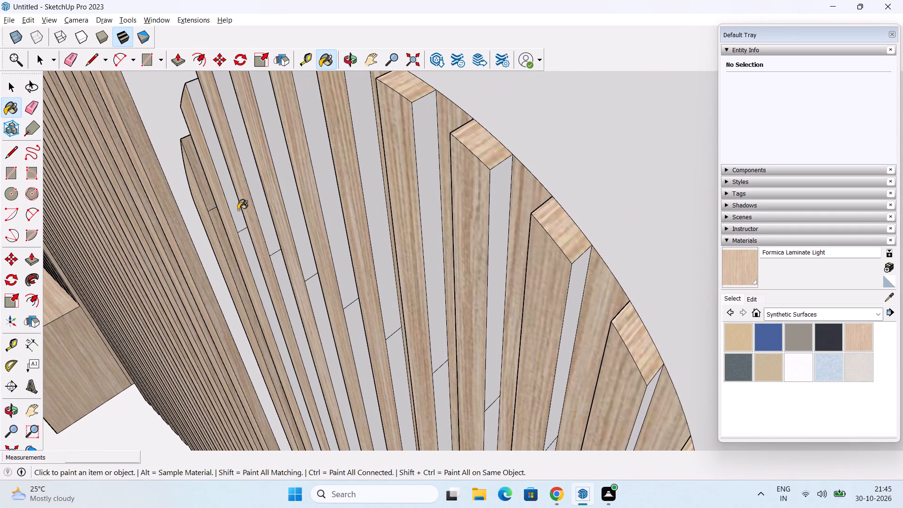
left_click(227, 188)
left_click(248, 247)
left_click(263, 207)
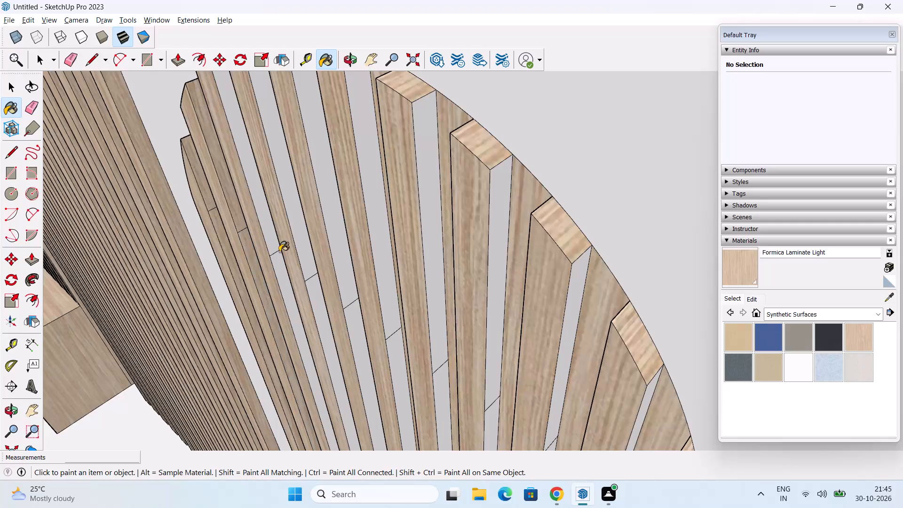
left_click(279, 266)
left_click(293, 219)
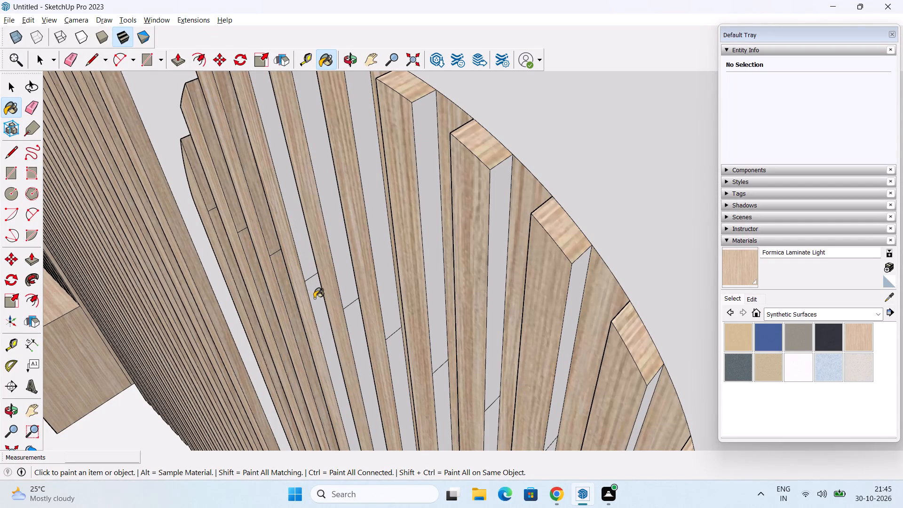
left_click(315, 299)
left_click(347, 260)
left_click(356, 323)
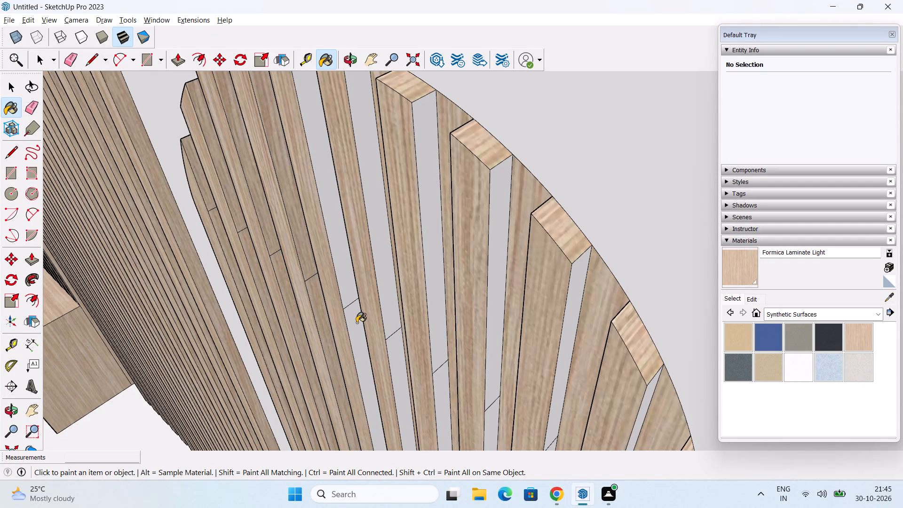
left_click(383, 269)
left_click(398, 350)
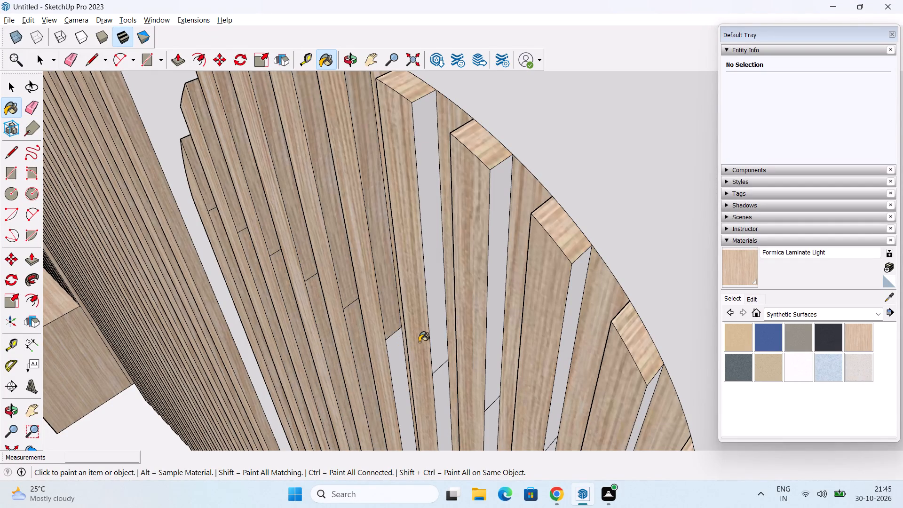
Paint the side faces turned away from the central panel on the arch's remaining five slats, including the outer edge, with Formica Laminate Light.
middle_click_drag(419, 342, 375, 306)
left_click(389, 270)
left_click(401, 349)
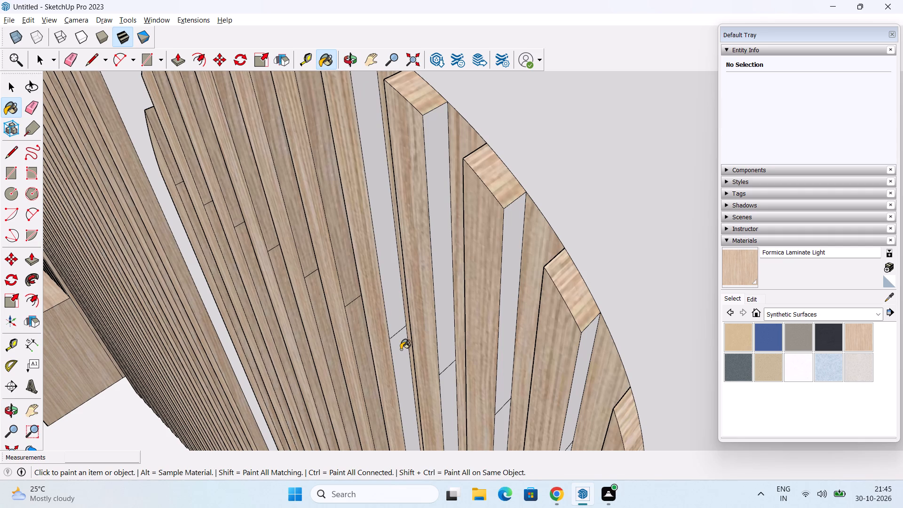
left_click(444, 290)
left_click(450, 375)
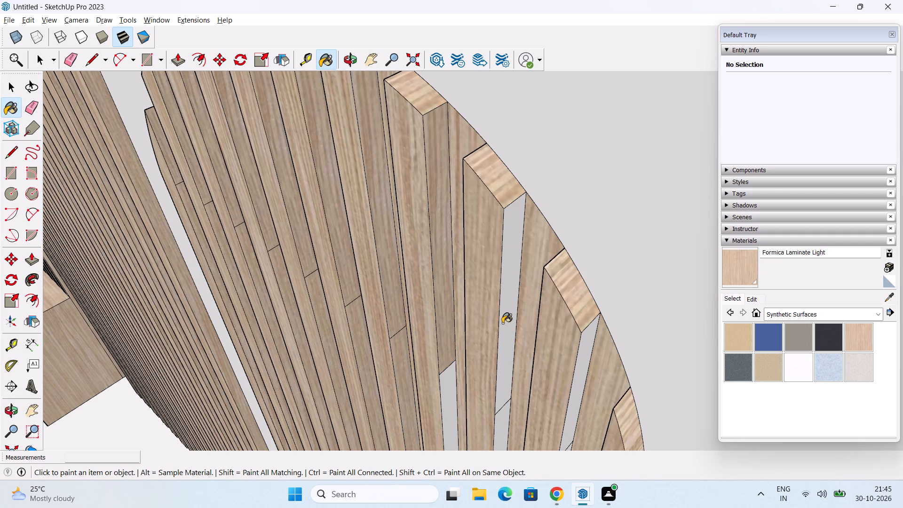
left_click(502, 323)
left_click_drag(505, 421, 505, 416)
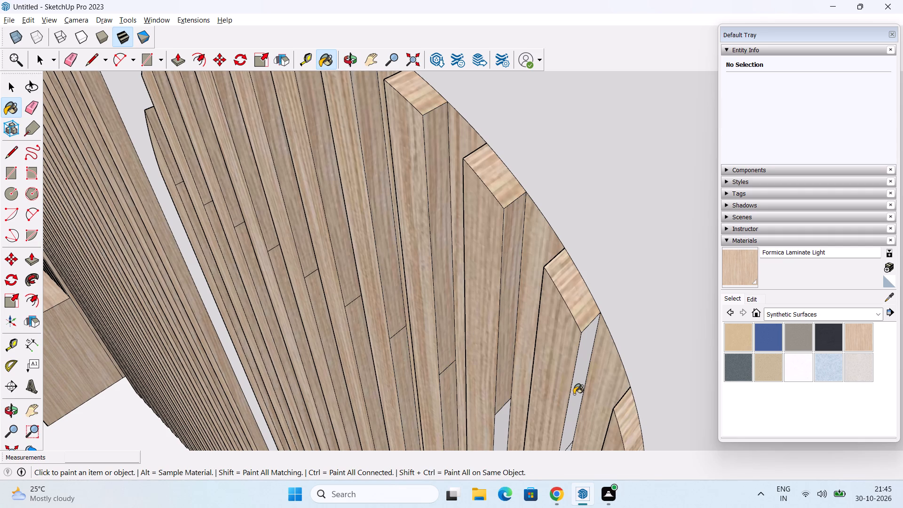
left_click(574, 394)
middle_click_drag(571, 400, 477, 185, "shift")
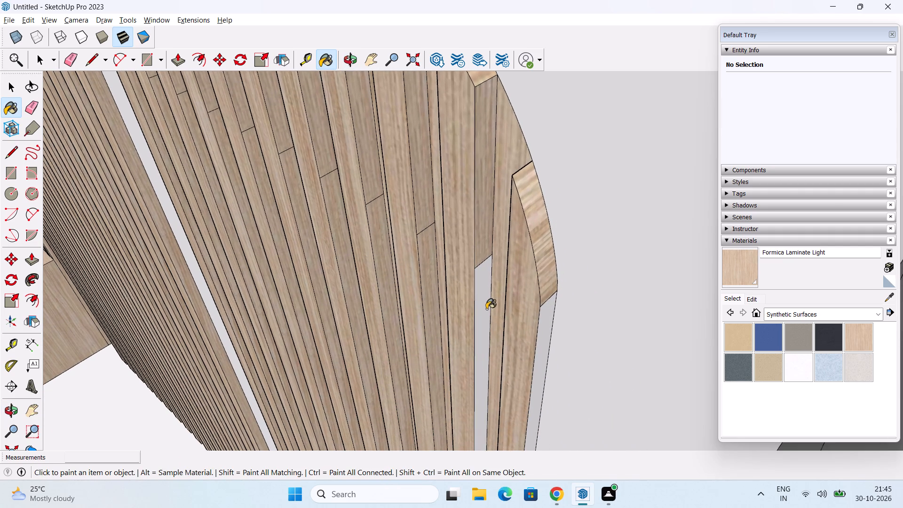
left_click(482, 302)
left_click(543, 349)
Review the finish of the slatted panels and bedside cabinets across the whole room.
scroll(541, 341, "down", 5)
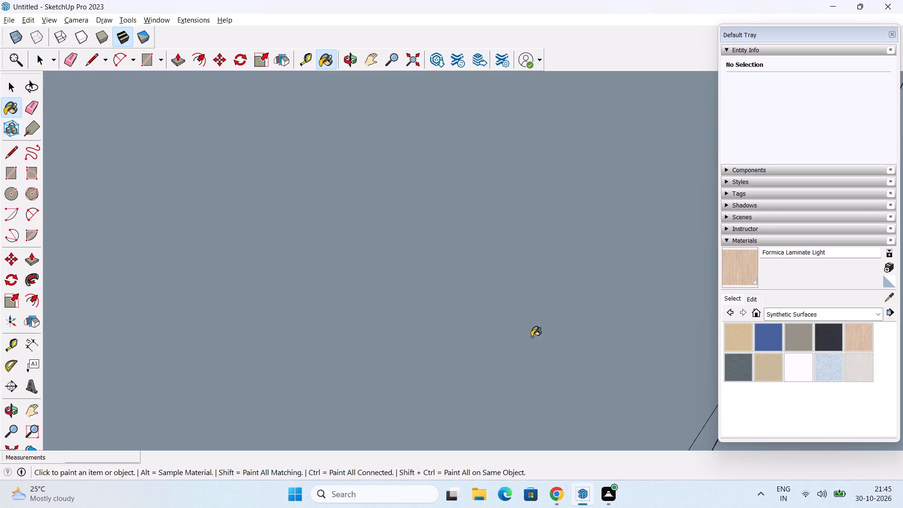
scroll(531, 337, "down", 1)
left_click(411, 61)
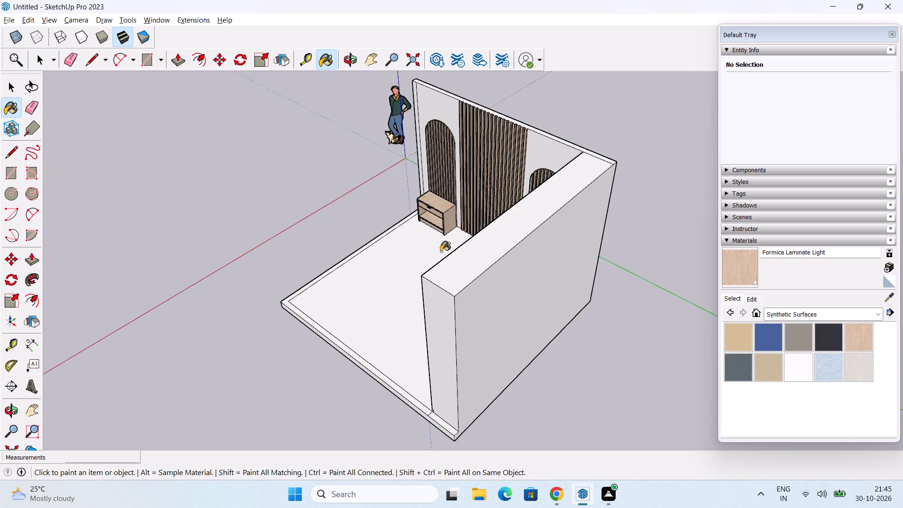
middle_click_drag(436, 256, 763, 280)
scroll(489, 173, "up", 11)
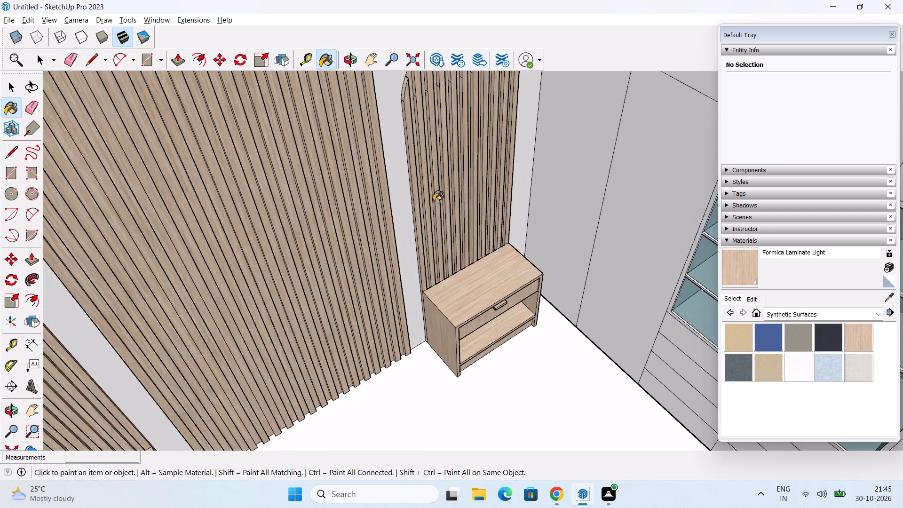
middle_click_drag(434, 201, 334, 217)
scroll(346, 199, "down", 5)
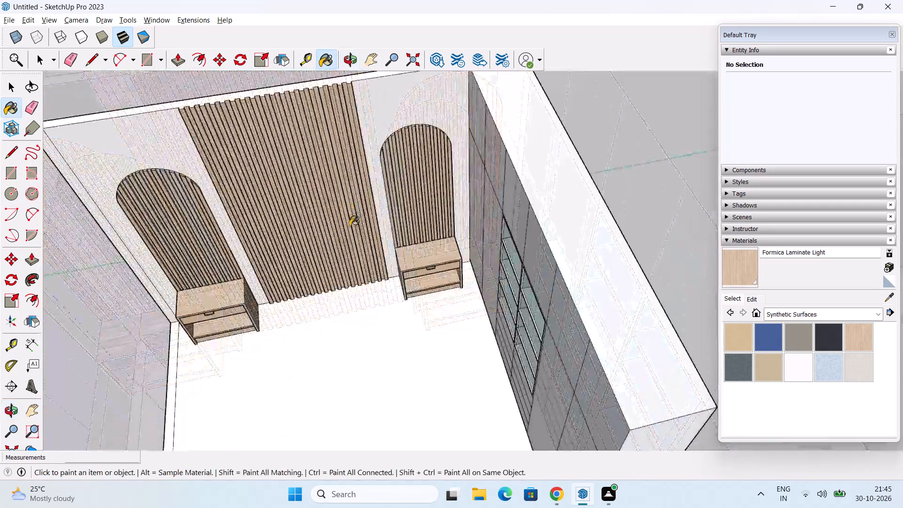
scroll(349, 226, "down", 5)
key("space")
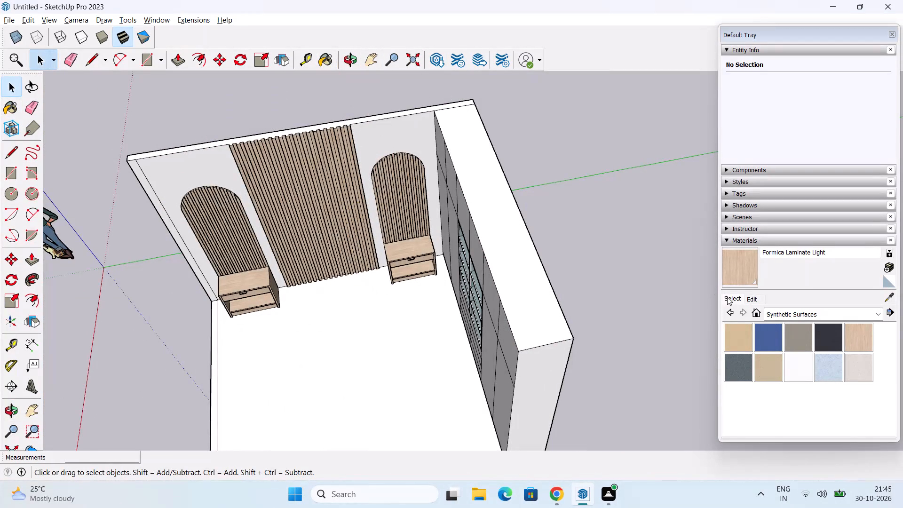
Paint the wall surfaces around both arched panels with 0031_PapayaWhip from the Colors-Named collection.
left_click(727, 297)
left_click(801, 312)
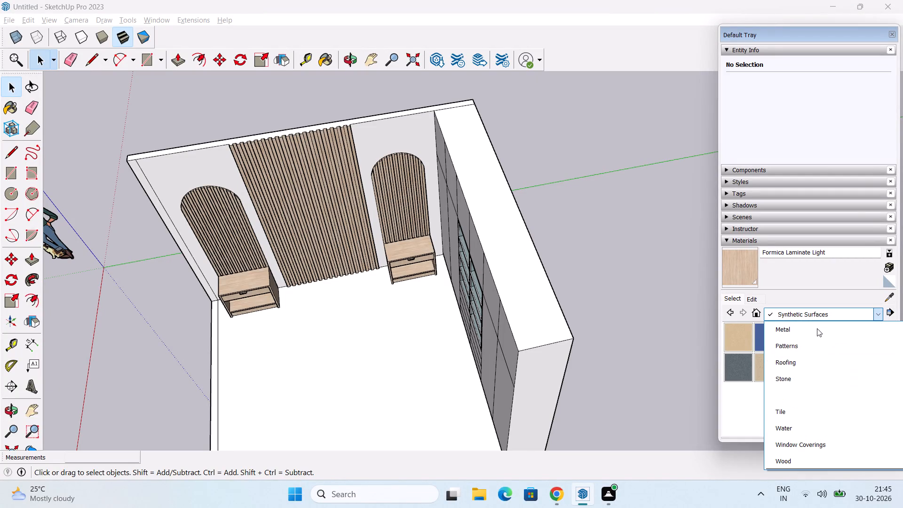
scroll(806, 379, "up", 3)
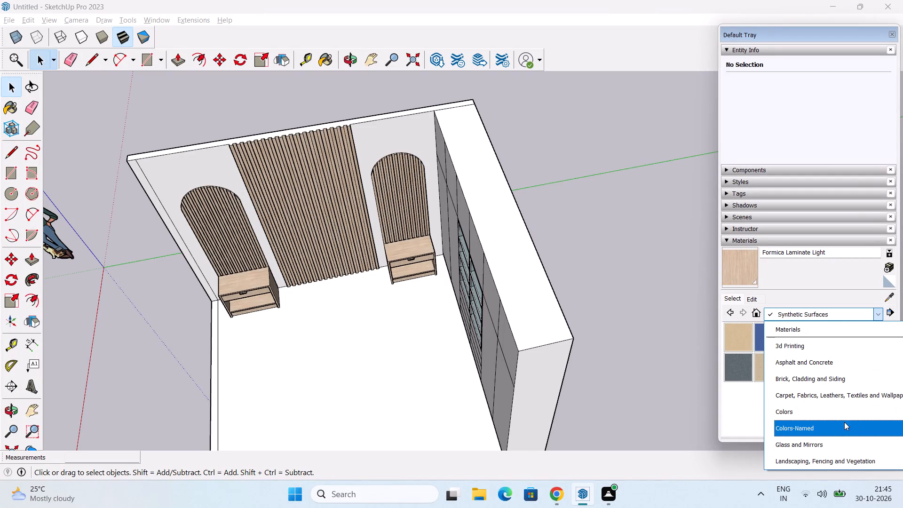
left_click(832, 431)
scroll(804, 379, "down", 2)
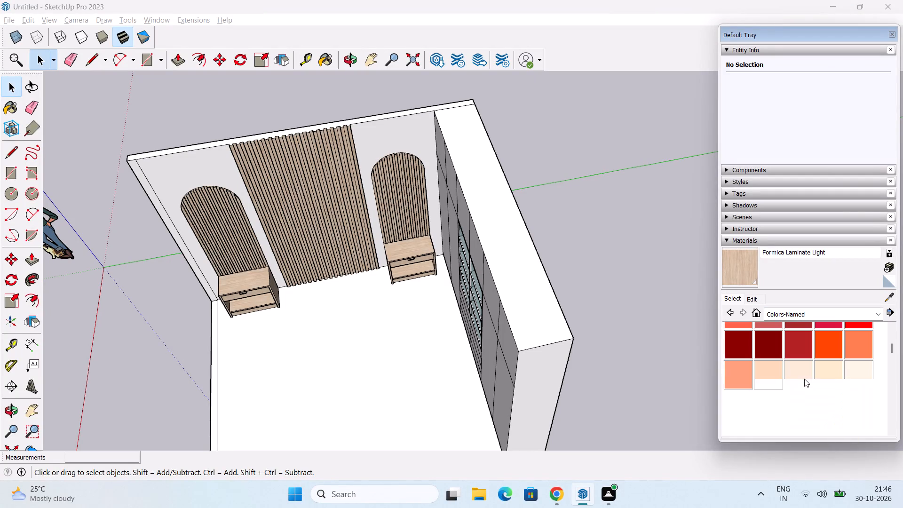
scroll(796, 382, "down", 1)
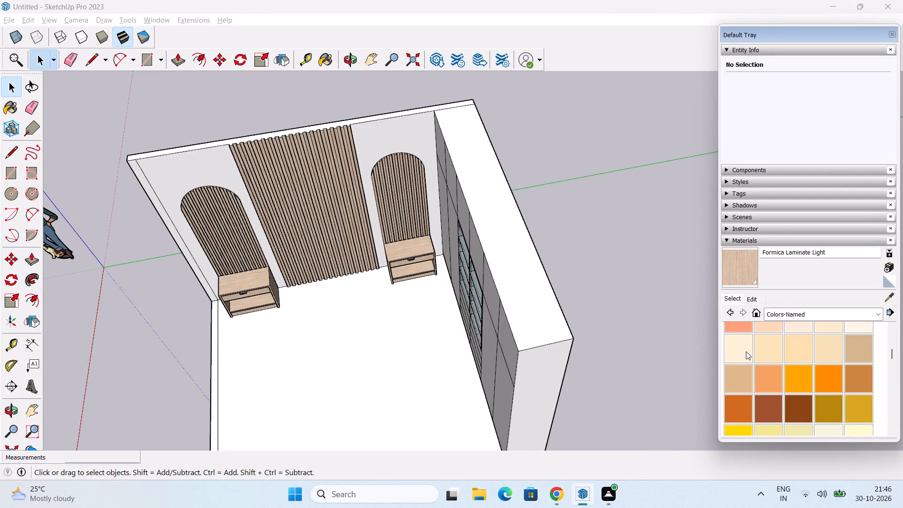
left_click(746, 351)
left_click(194, 162)
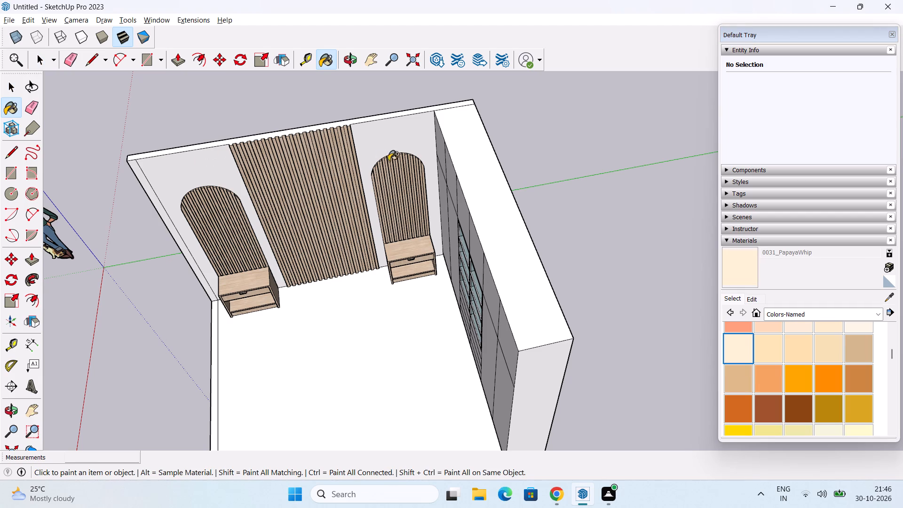
left_click(401, 146)
Examine the wall colour against the slatted panels, bedside cabinets and wardrobe from several angles.
middle_click_drag(302, 306, 441, 244)
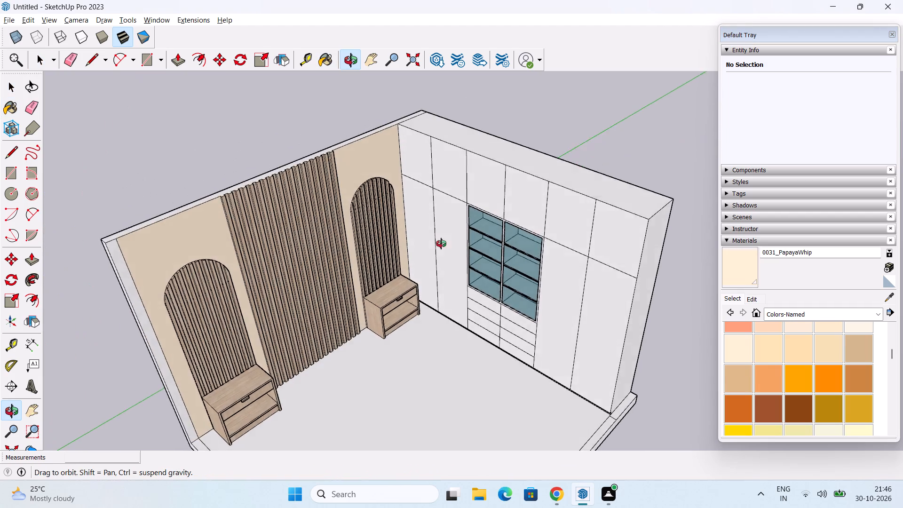
middle_click_drag(441, 244, 441, 227)
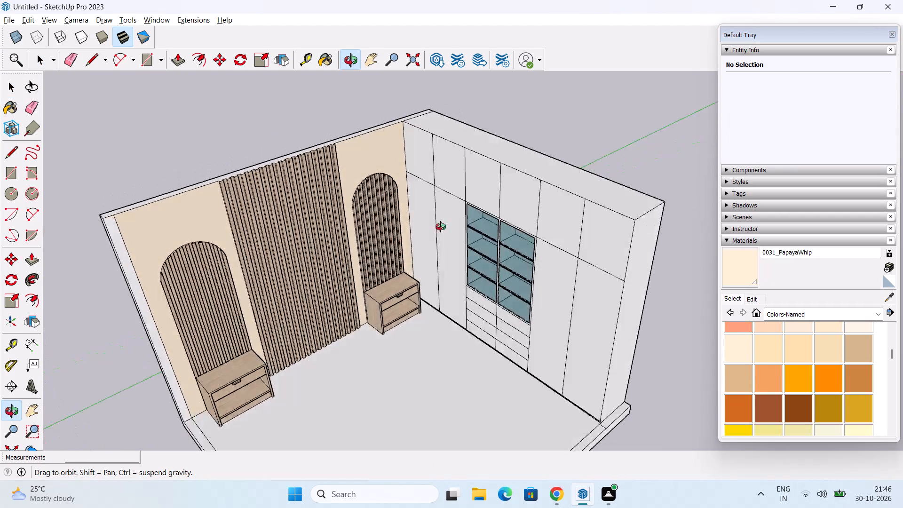
middle_click_drag(441, 227, 301, 194)
scroll(229, 182, "up", 6)
middle_click_drag(307, 205, 308, 205)
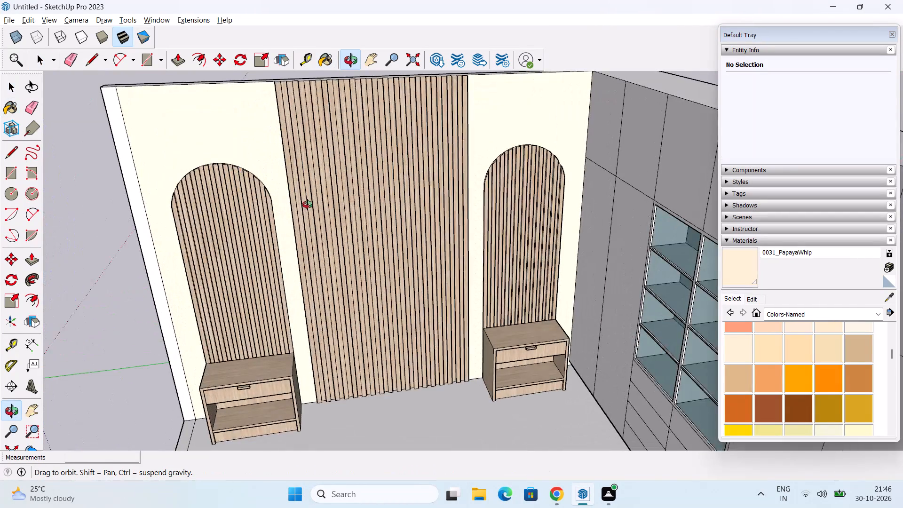
middle_click_drag(308, 205, 388, 293)
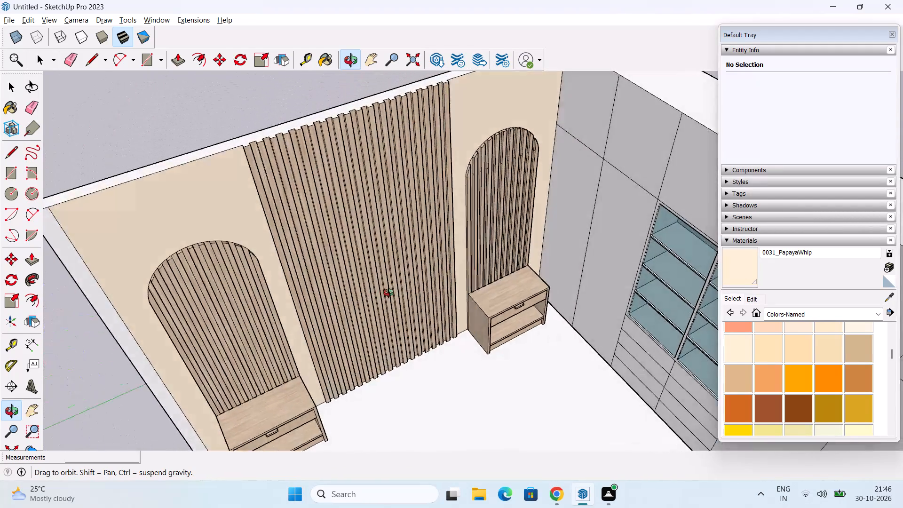
middle_click_drag(388, 293, 342, 250)
scroll(336, 239, "down", 7)
middle_click_drag(357, 351, 363, 247)
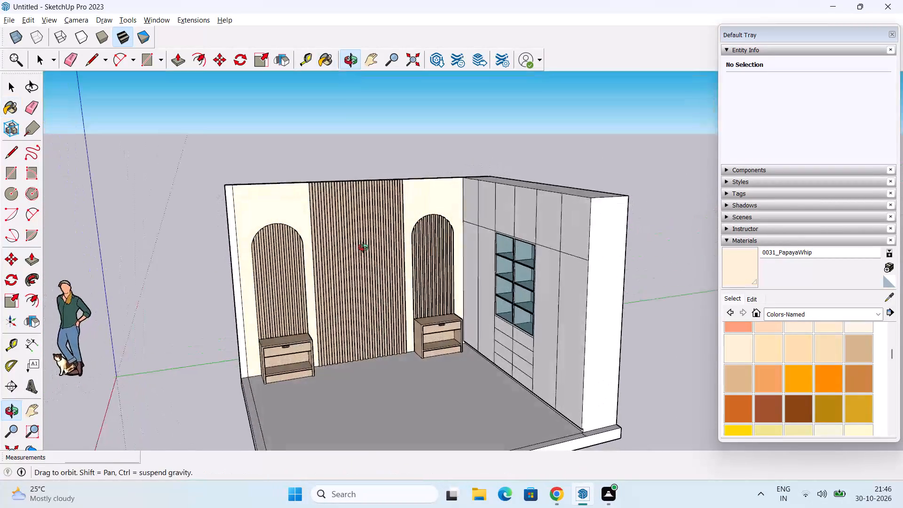
middle_click_drag(363, 247, 373, 317)
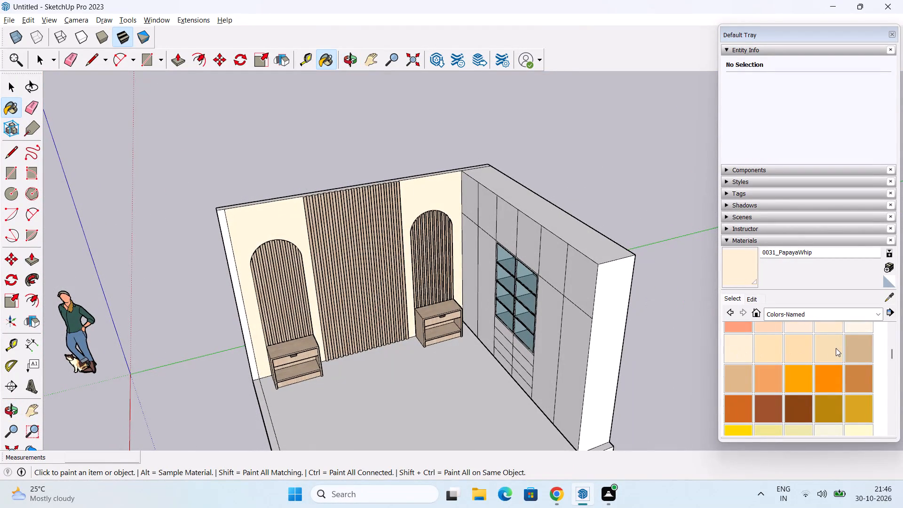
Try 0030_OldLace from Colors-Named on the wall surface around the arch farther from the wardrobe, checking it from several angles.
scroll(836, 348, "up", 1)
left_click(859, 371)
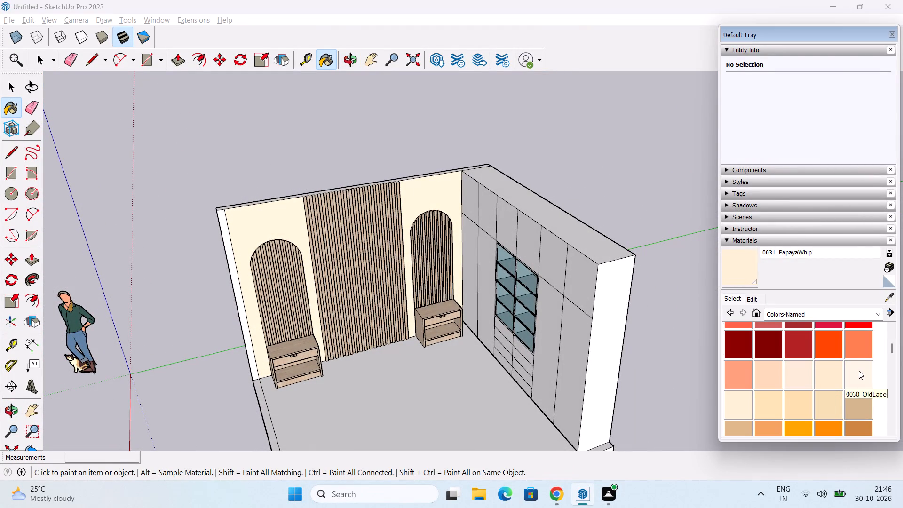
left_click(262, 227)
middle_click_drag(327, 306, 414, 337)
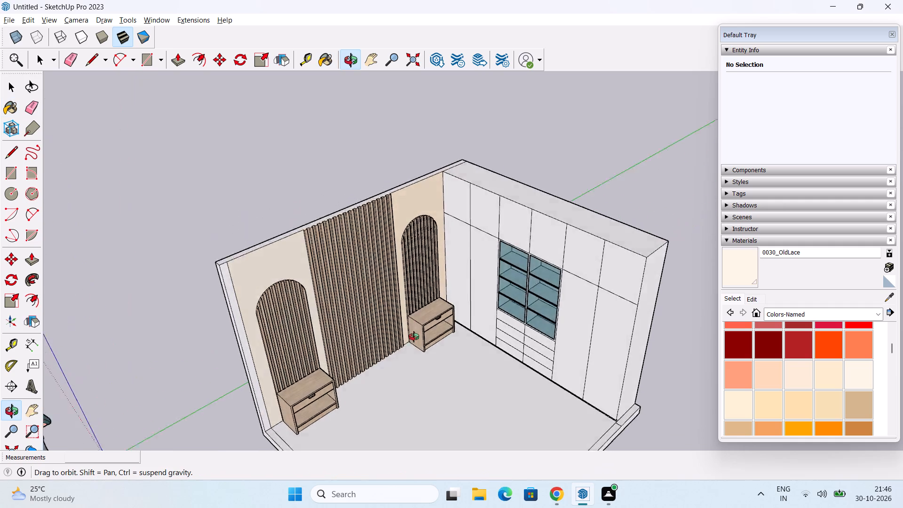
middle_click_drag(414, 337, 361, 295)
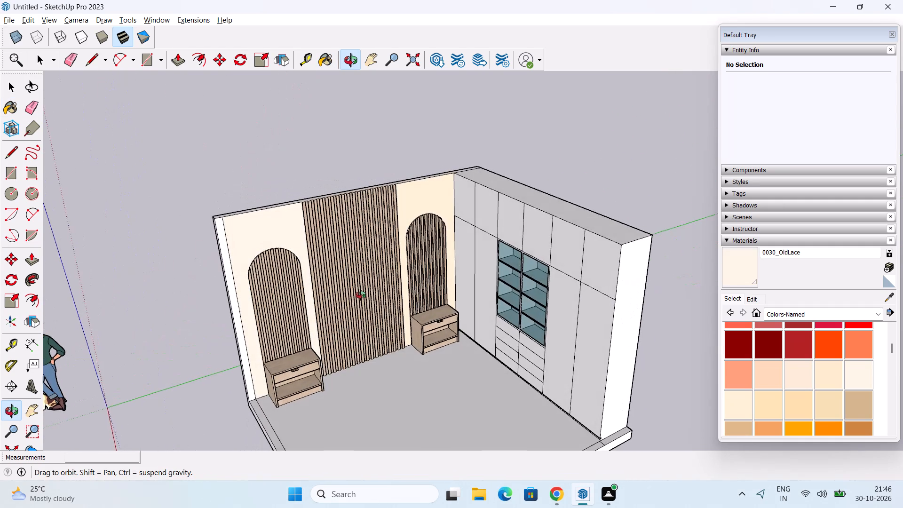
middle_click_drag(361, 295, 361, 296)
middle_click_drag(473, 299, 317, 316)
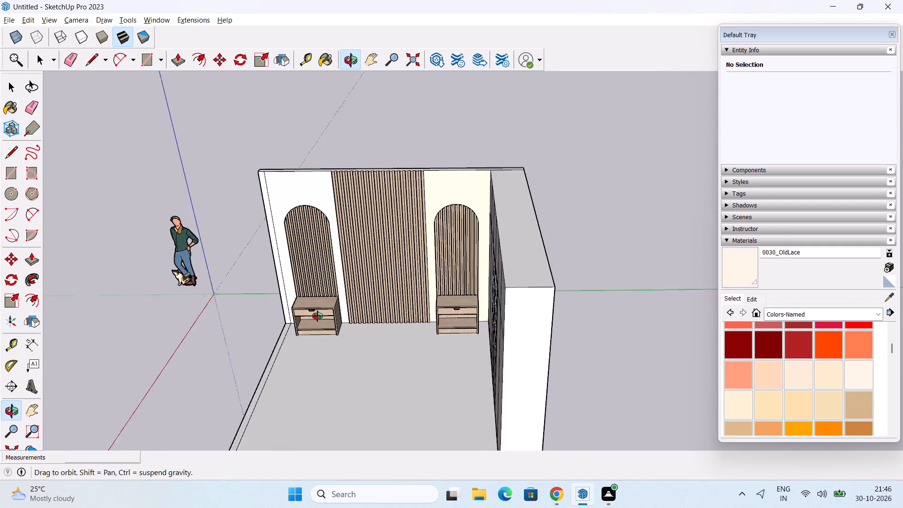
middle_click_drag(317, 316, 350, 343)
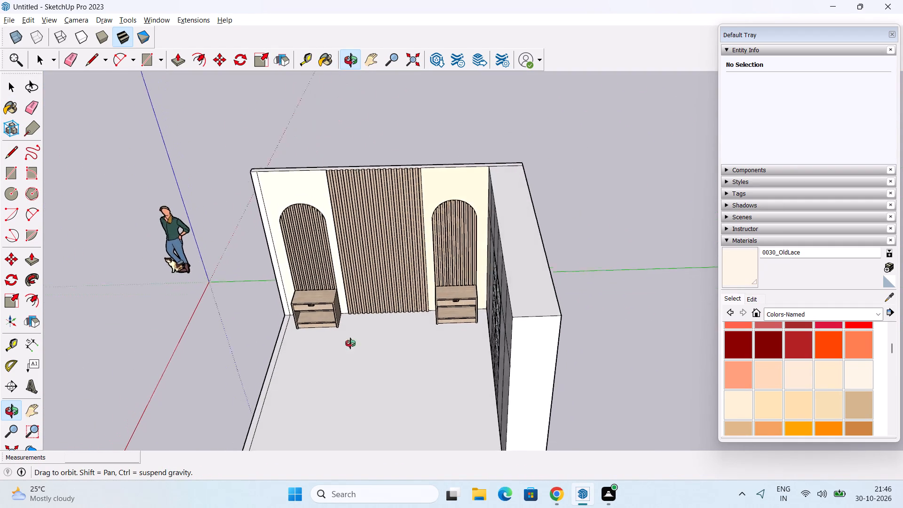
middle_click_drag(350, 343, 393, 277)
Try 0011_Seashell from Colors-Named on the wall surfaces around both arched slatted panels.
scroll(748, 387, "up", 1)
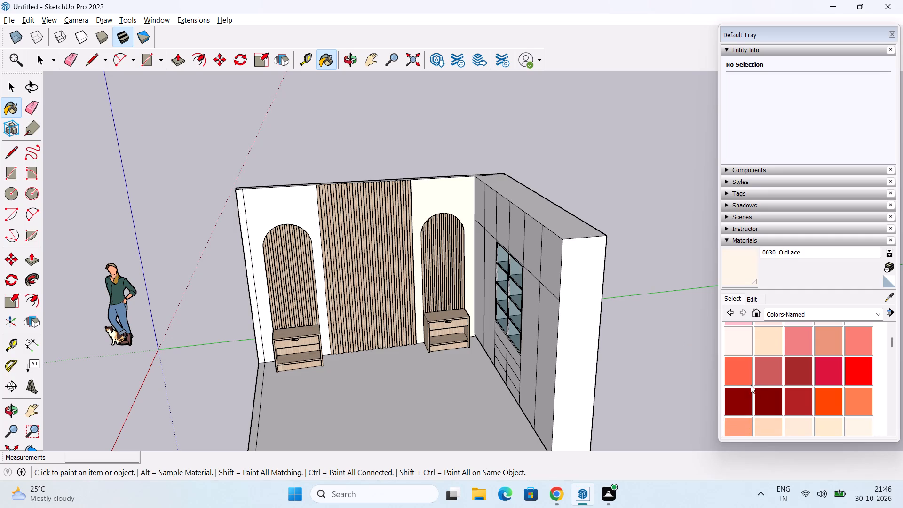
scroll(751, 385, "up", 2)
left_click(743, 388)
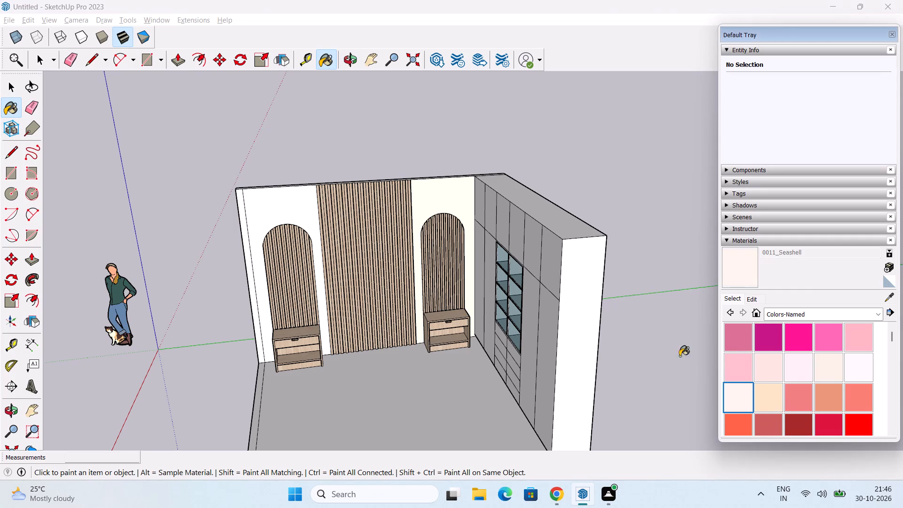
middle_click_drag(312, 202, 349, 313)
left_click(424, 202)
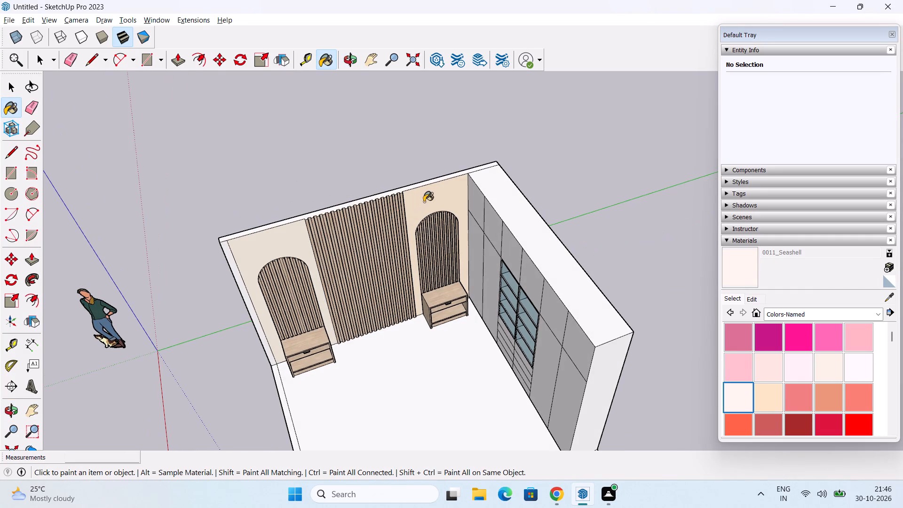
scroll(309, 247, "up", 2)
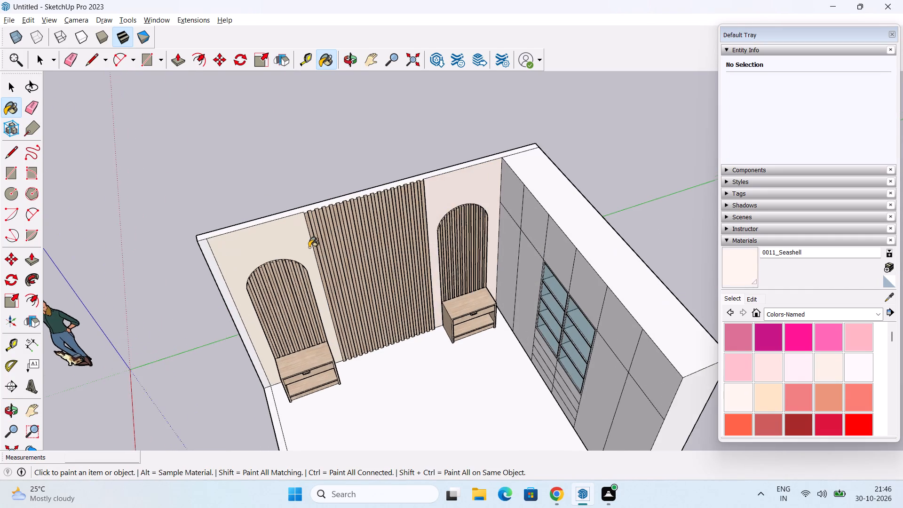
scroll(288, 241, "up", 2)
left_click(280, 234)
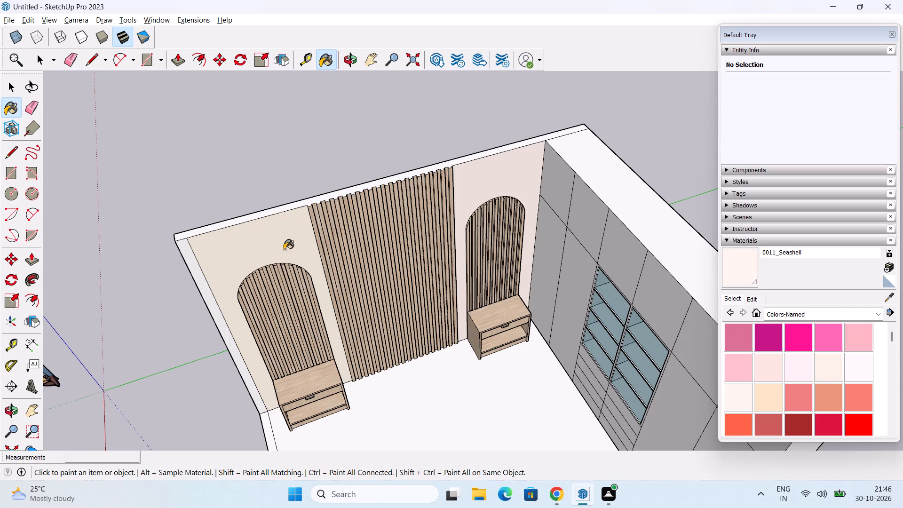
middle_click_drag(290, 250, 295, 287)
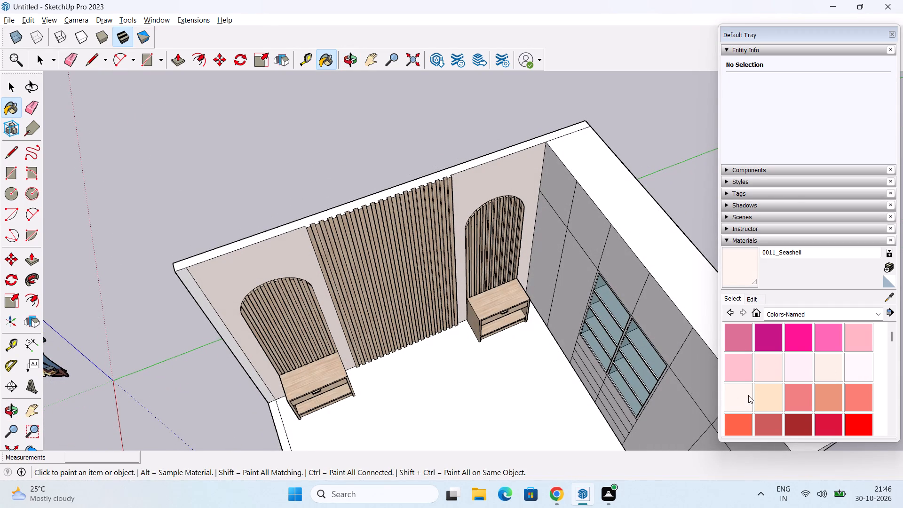
Paint the wall surfaces around both arched slatted panels with 0028_AntiqueWhite from Colors-Named.
scroll(802, 393, "up", 4)
scroll(805, 374, "down", 2)
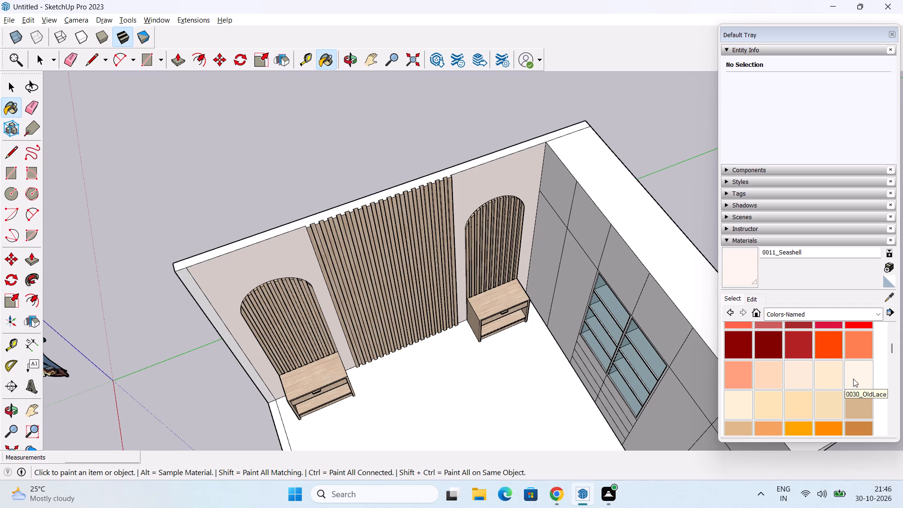
left_click(800, 377)
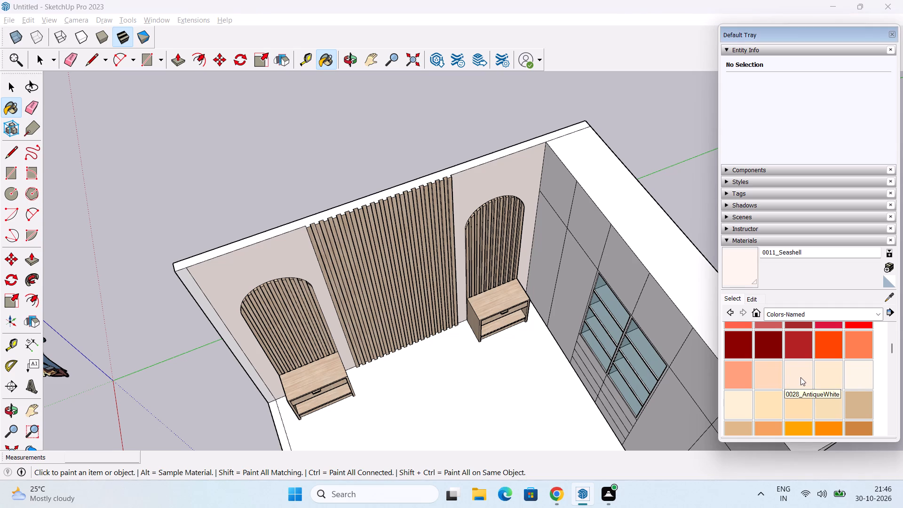
left_click(481, 190)
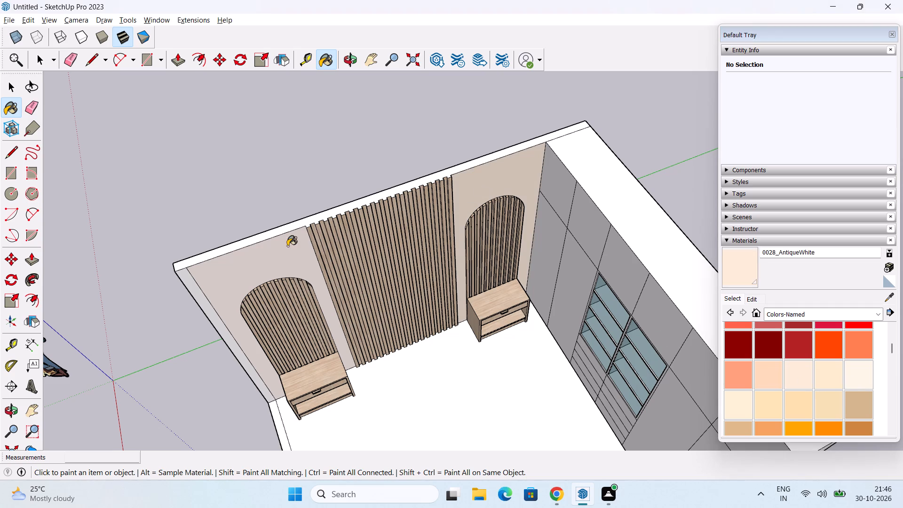
left_click(276, 253)
middle_click_drag(393, 346, 394, 293)
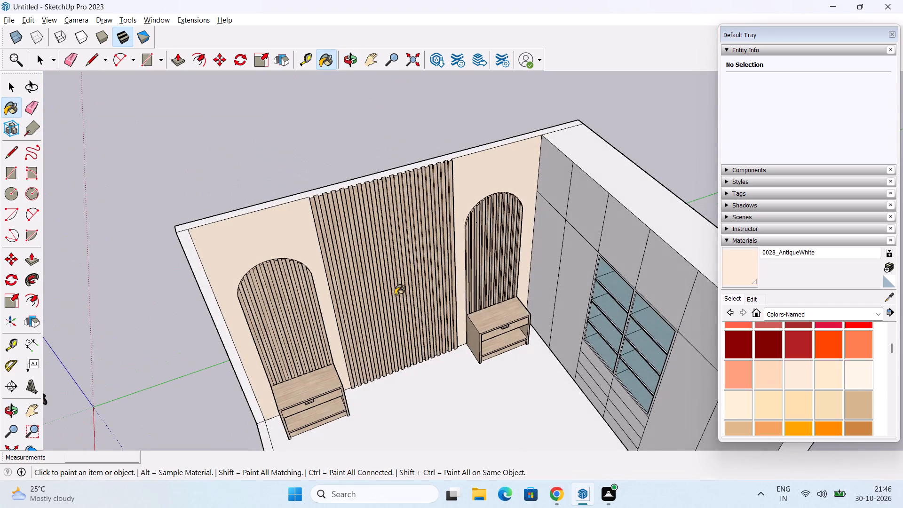
middle_click_drag(402, 327, 380, 327)
scroll(475, 320, "down", 1)
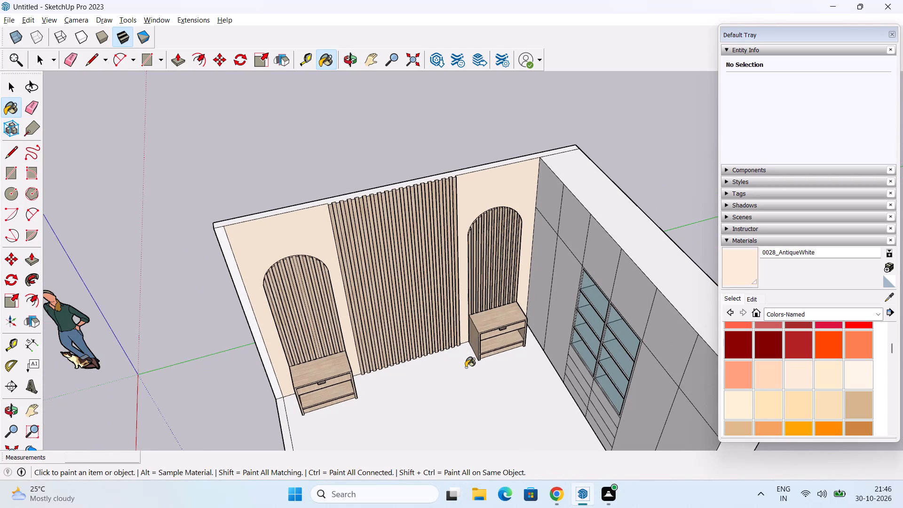
Paint the tall wardrobe door nearest the slatted wall with 0052_FloralWhite and lower that material's brightness to a soft greige.
key("space")
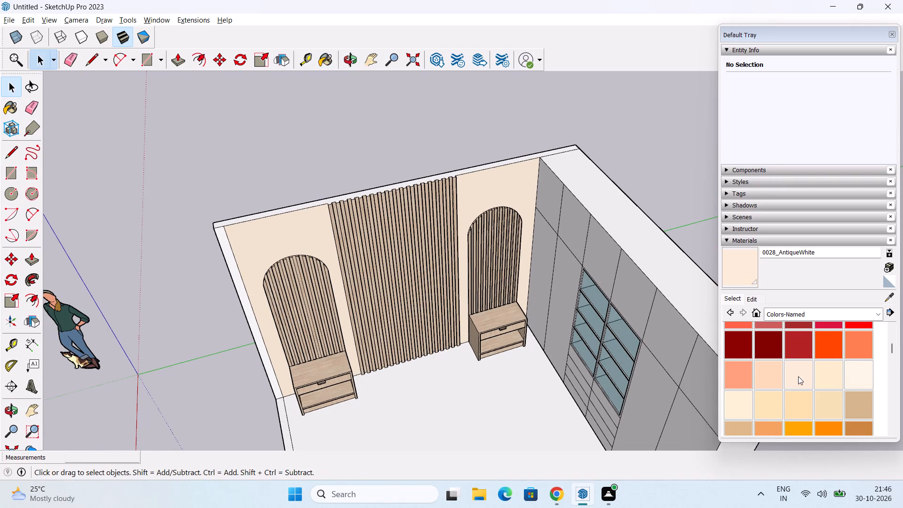
scroll(798, 376, "down", 2)
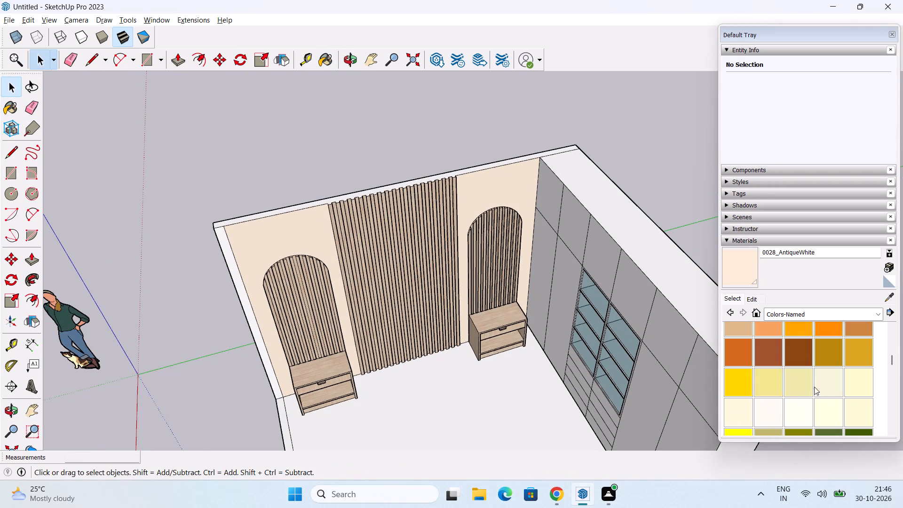
left_click(775, 417)
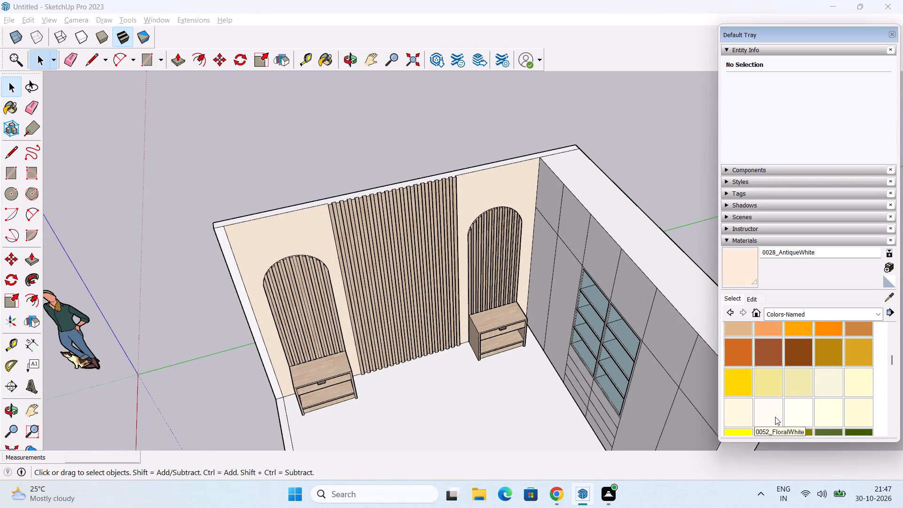
left_click(751, 300)
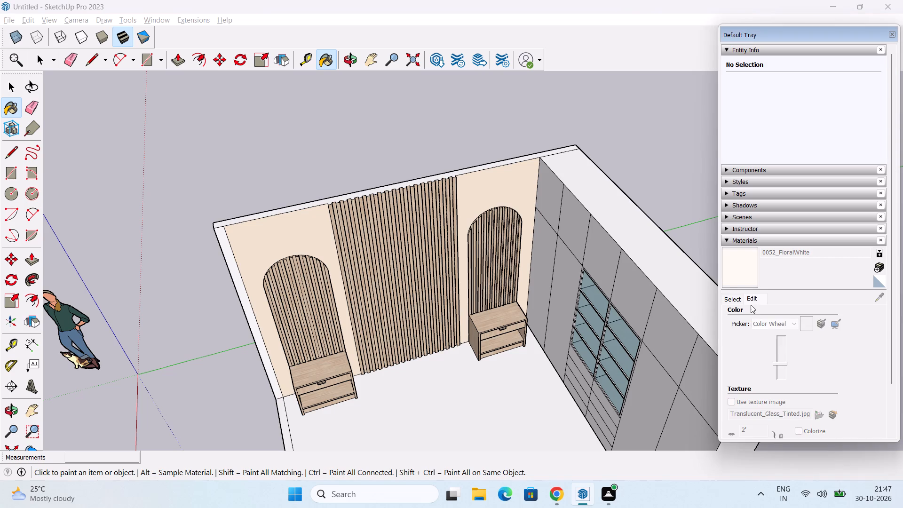
left_click(550, 243)
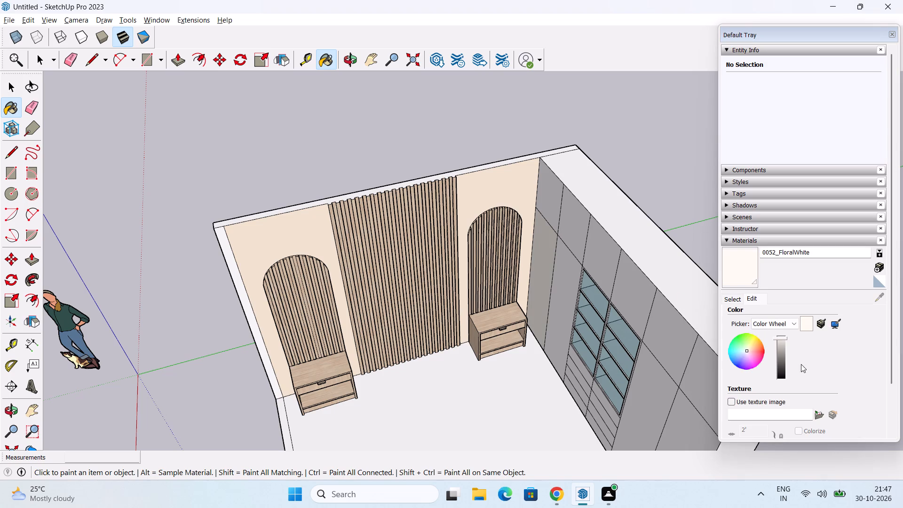
left_click(781, 351)
middle_click_drag(512, 329, 640, 314)
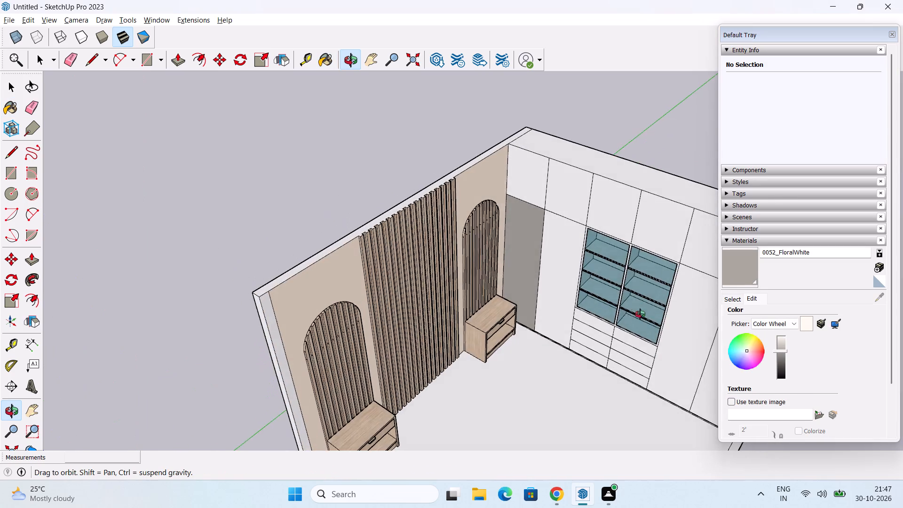
middle_click_drag(640, 314, 627, 313)
scroll(779, 296, "up", 2)
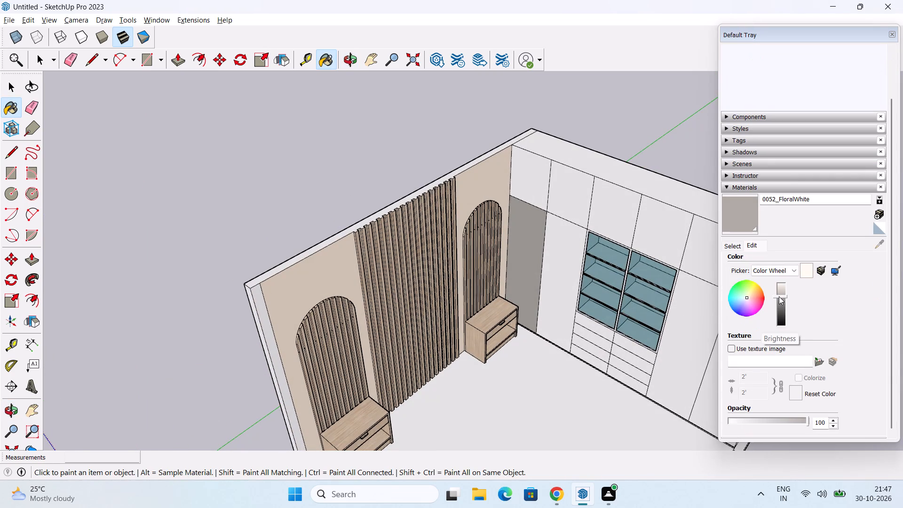
scroll(779, 296, "up", 4)
Paint all upper wardrobe doors and the remaining tall doors with the darkened 0052_FloralWhite.
left_click(532, 199)
left_click(568, 201)
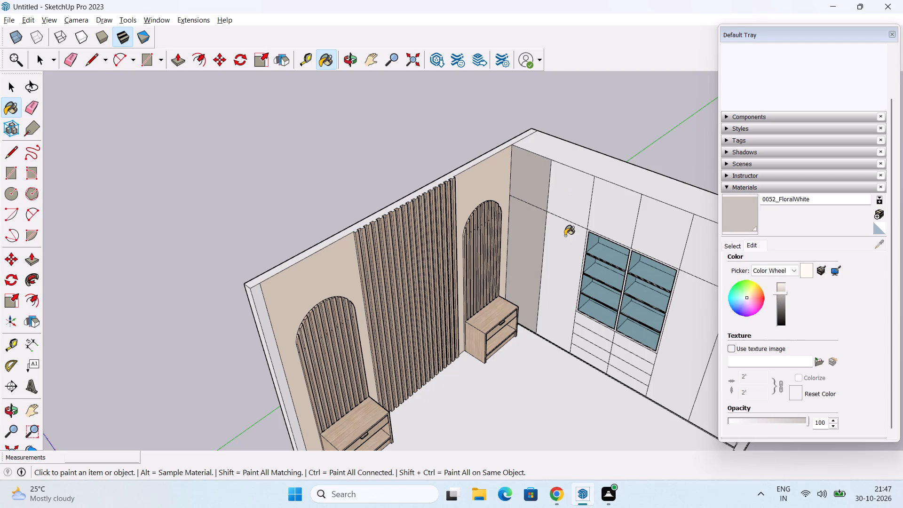
left_click(565, 236)
left_click(605, 224)
left_click(663, 241)
middle_click_drag(623, 349, 519, 268)
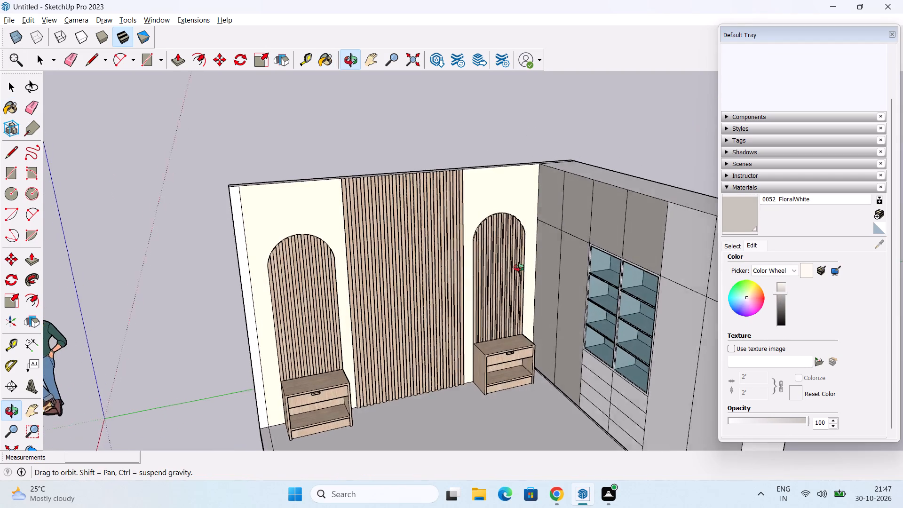
middle_click_drag(519, 268, 531, 290)
middle_click_drag(542, 297, 420, 287)
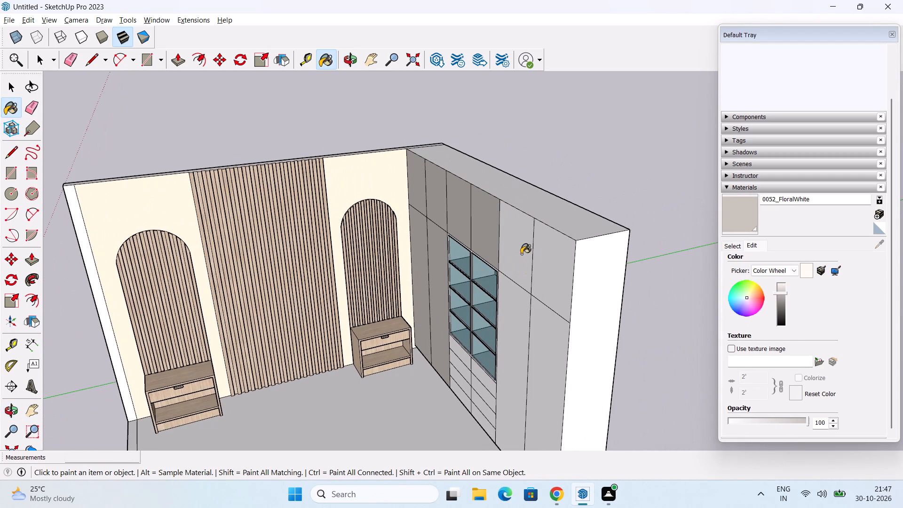
left_click(519, 252)
left_click(552, 262)
middle_click_drag(559, 318, 599, 320)
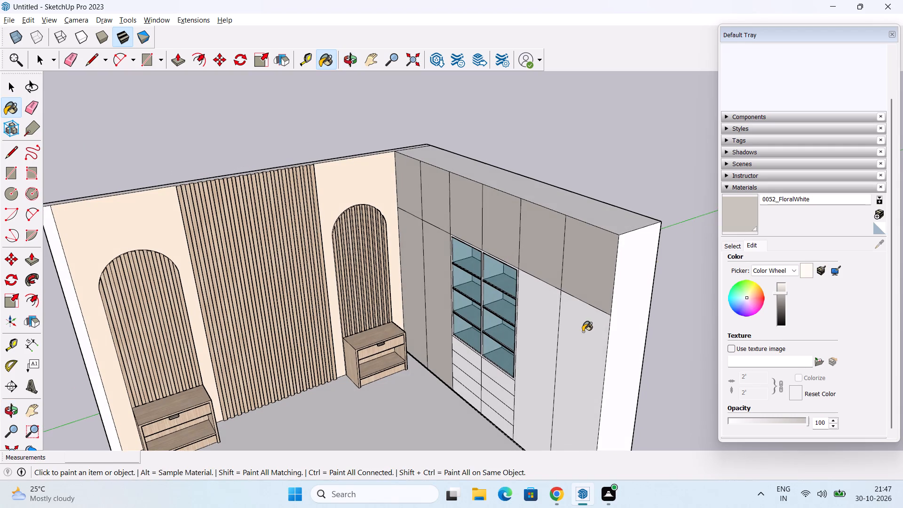
left_click(583, 332)
left_click(522, 342)
Paint the eight drawer fronts below the wardrobe's glass display shelves with the darkened 0052_FloralWhite.
middle_click_drag(548, 360, 533, 241)
scroll(498, 314, "up", 5)
left_click(432, 223)
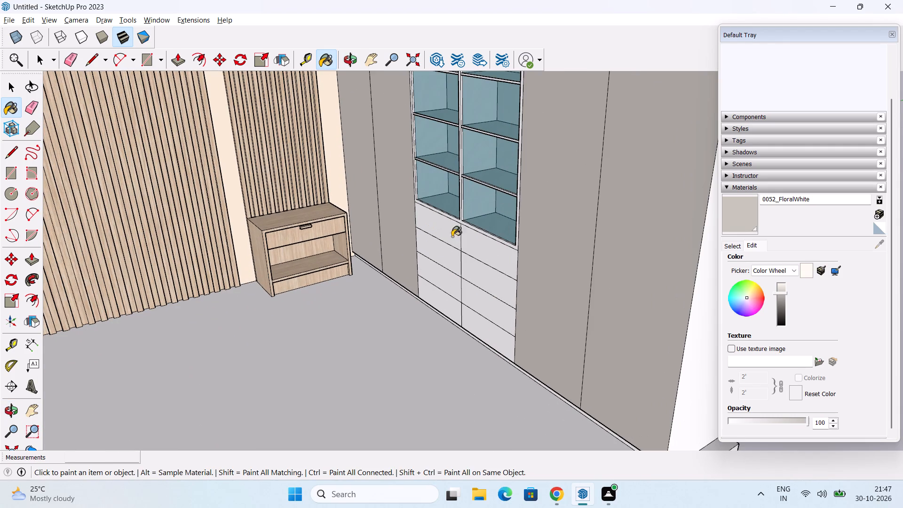
left_click(478, 243)
left_click(451, 257)
left_click(474, 267)
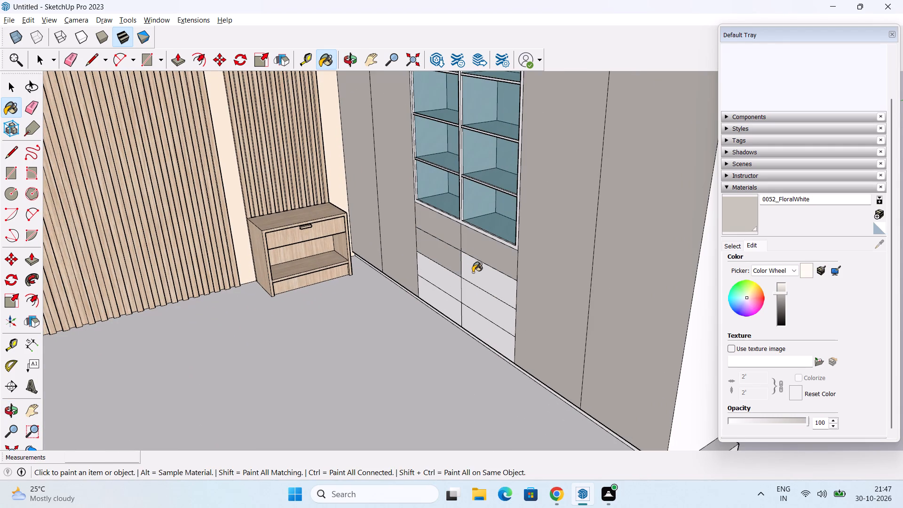
left_click(451, 282)
left_click(500, 307)
left_click(446, 310)
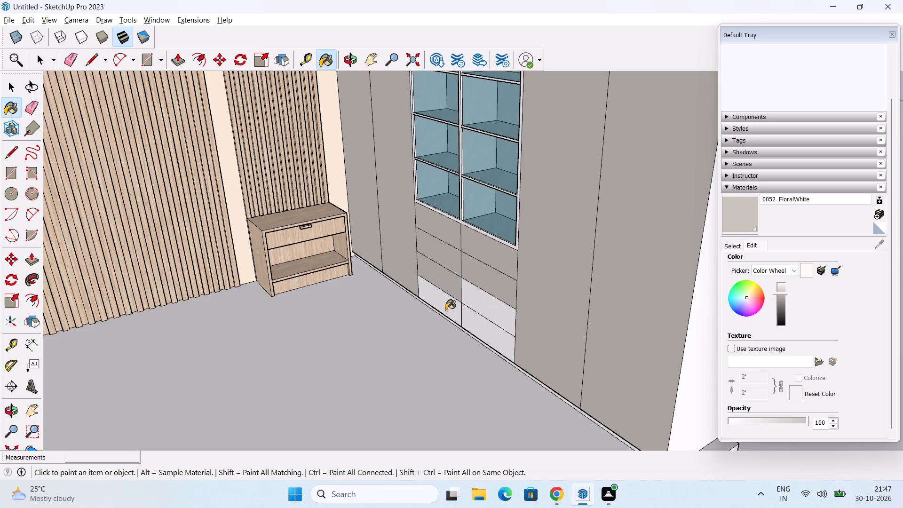
left_click(478, 322)
Paint the outer frame face around the wardrobe's glass display shelves with the darkened 0052_FloralWhite.
scroll(491, 233, "up", 7)
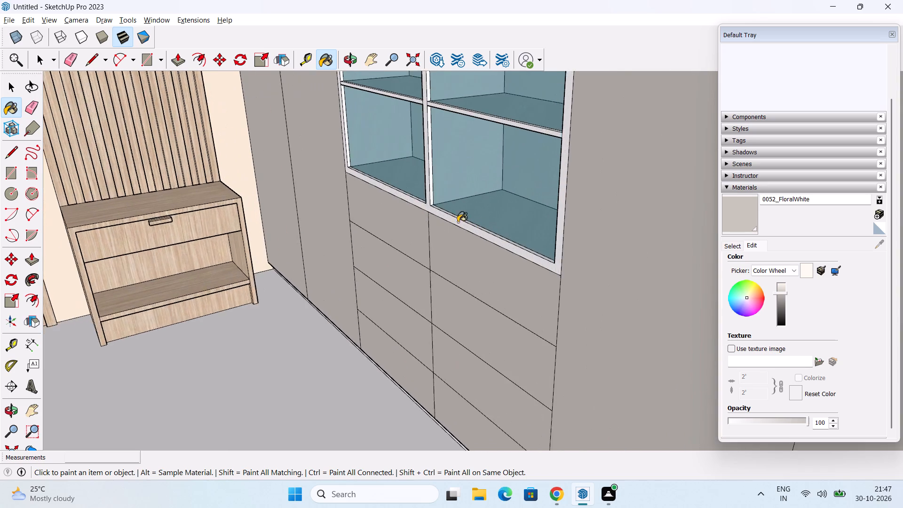
scroll(458, 222, "up", 3)
left_click(437, 210)
scroll(437, 222, "down", 8)
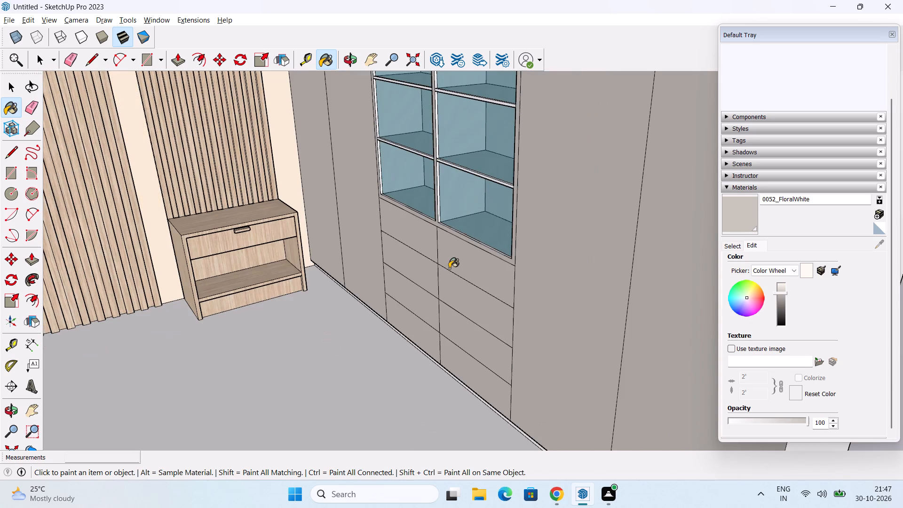
Paint the wardrobe's plinth and its exposed end face with the darkened 0052_FloralWhite.
middle_click_drag(468, 324, 421, 225)
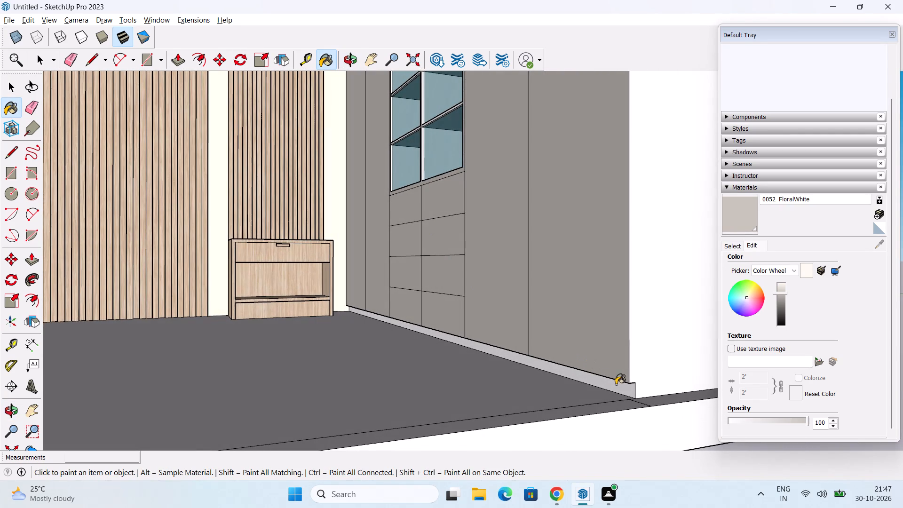
left_click(632, 392)
left_click(652, 350)
scroll(627, 294, "down", 6)
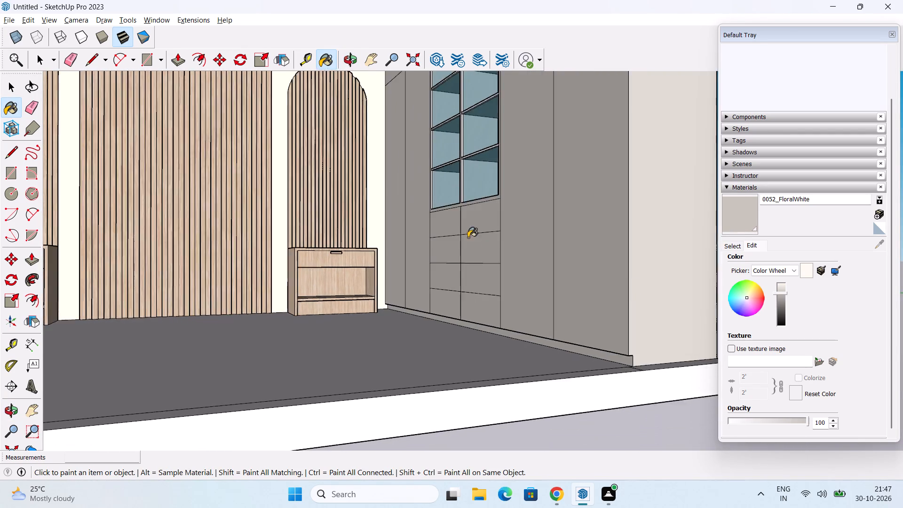
Examine the painted wardrobe and the slatted wall panels from an overall view of the room.
scroll(468, 238, "down", 2)
middle_click_drag(457, 234, 477, 372)
scroll(456, 266, "down", 2)
middle_click_drag(456, 265, 496, 387)
middle_click_drag(498, 358, 499, 308)
scroll(500, 317, "down", 1)
middle_click_drag(504, 340, 502, 268, "shift")
middle_click_drag(487, 294, 537, 273)
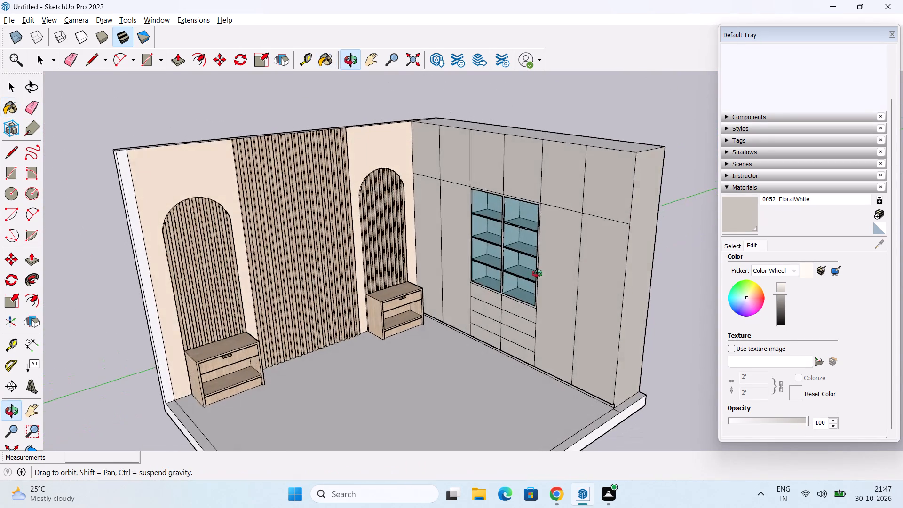
middle_click_drag(537, 273, 521, 273)
Paint the front edges of the three shelves in the display unit's left column with the darkened 0052_FloralWhite.
scroll(514, 212, "up", 3)
scroll(563, 211, "up", 2)
scroll(500, 312, "up", 2)
middle_click_drag(467, 361, 512, 286)
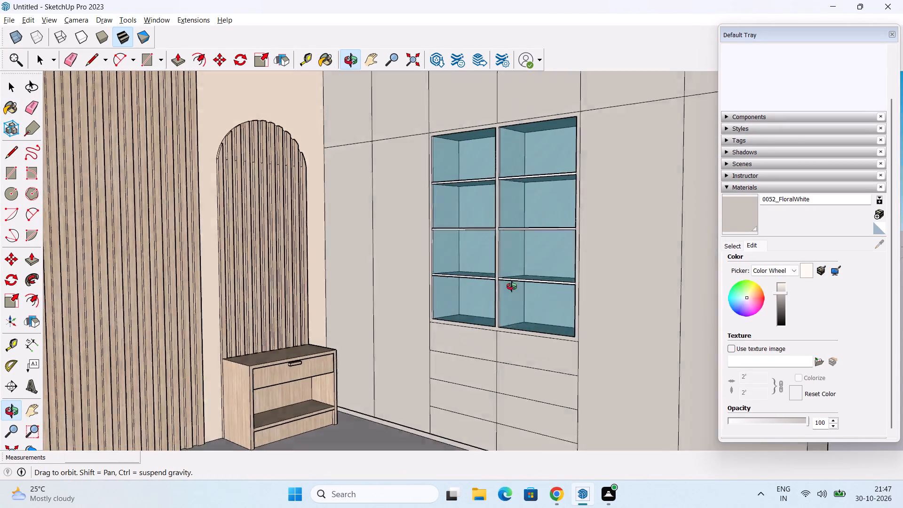
middle_click_drag(512, 286, 577, 255)
scroll(513, 285, "up", 3)
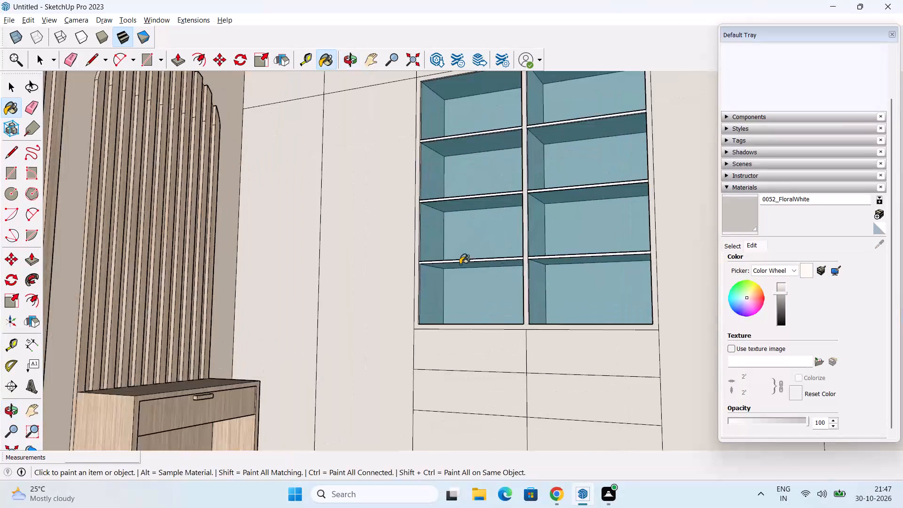
middle_click_drag(443, 224, 320, 262)
scroll(378, 165, "up", 7)
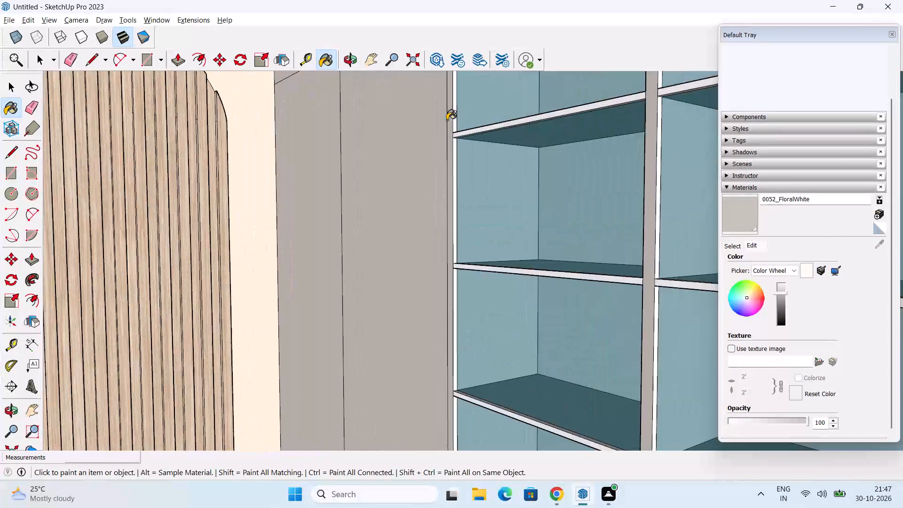
scroll(447, 120, "up", 8)
left_click(483, 148)
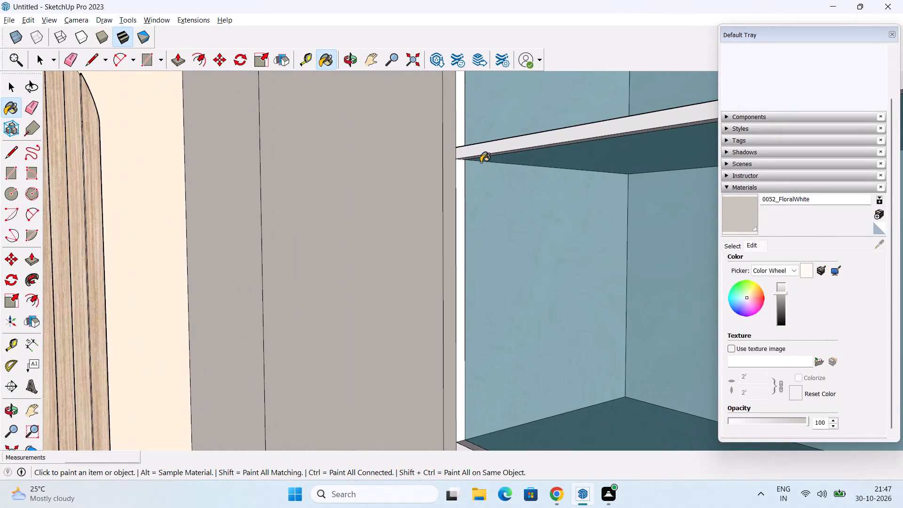
scroll(480, 185, "down", 4)
middle_click_drag(477, 236, 549, 294)
middle_click_drag(546, 296, 412, 212)
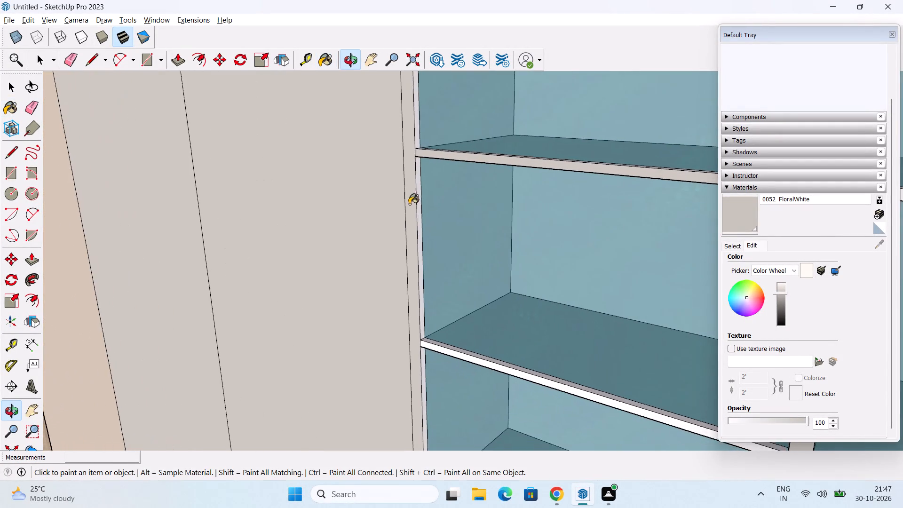
scroll(414, 203, "down", 7)
middle_click_drag(457, 237, 468, 306, "shift")
middle_click_drag(469, 309, 459, 224)
scroll(472, 284, "up", 3)
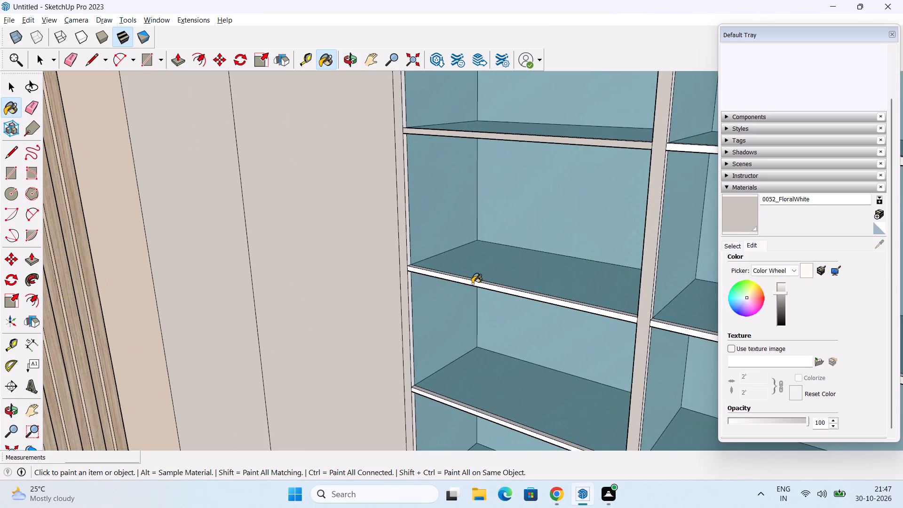
left_click(472, 284)
middle_click_drag(503, 335, 500, 247, "shift")
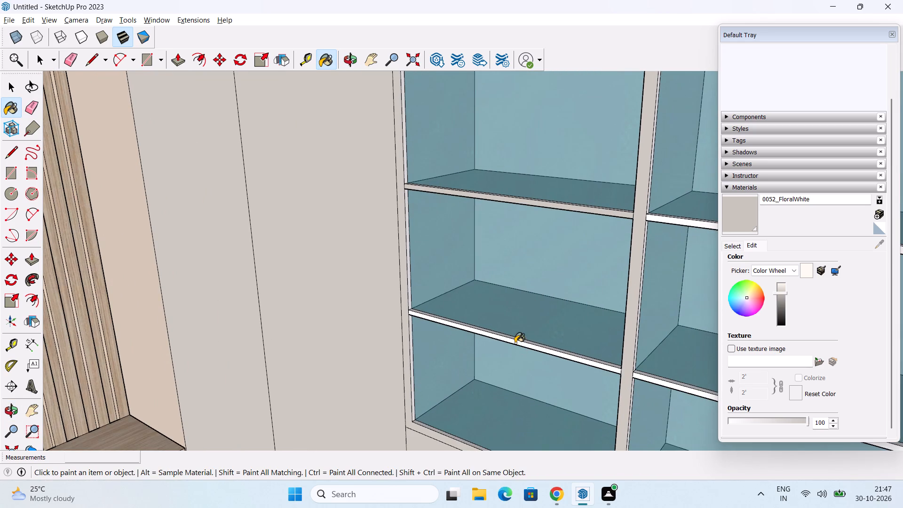
left_click(515, 343)
Paint the front edges of the three shelves in the display unit's right column with the darkened 0052_FloralWhite.
middle_click_drag(530, 357, 484, 297, "shift")
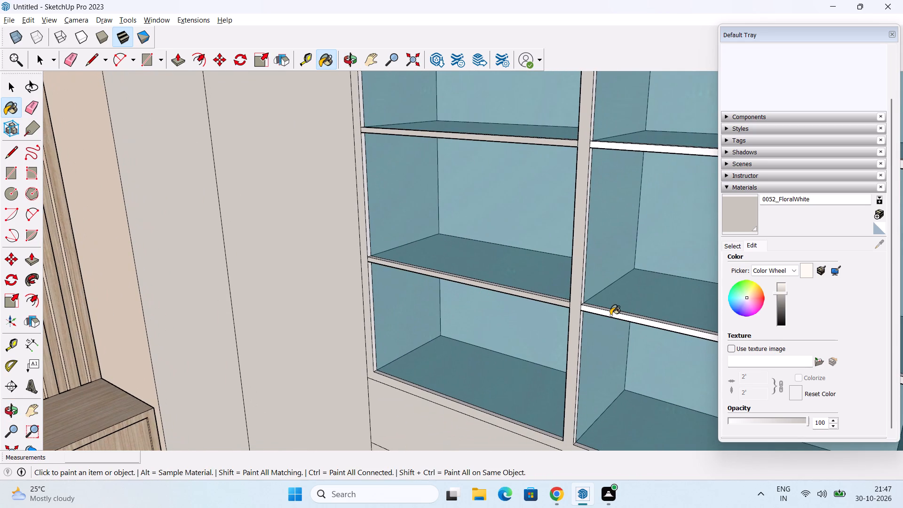
left_click(608, 314)
middle_click_drag(610, 299, 456, 380)
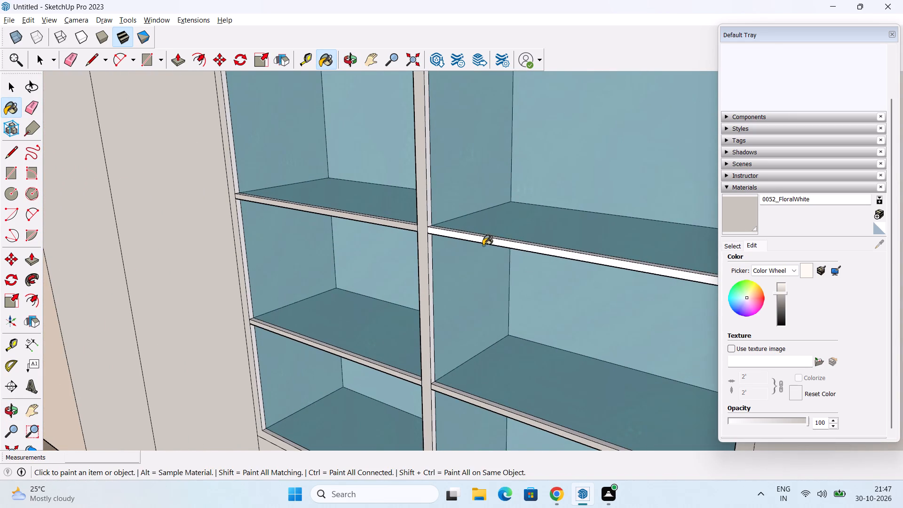
left_click(488, 240)
middle_click_drag(486, 222, 486, 447, "shift")
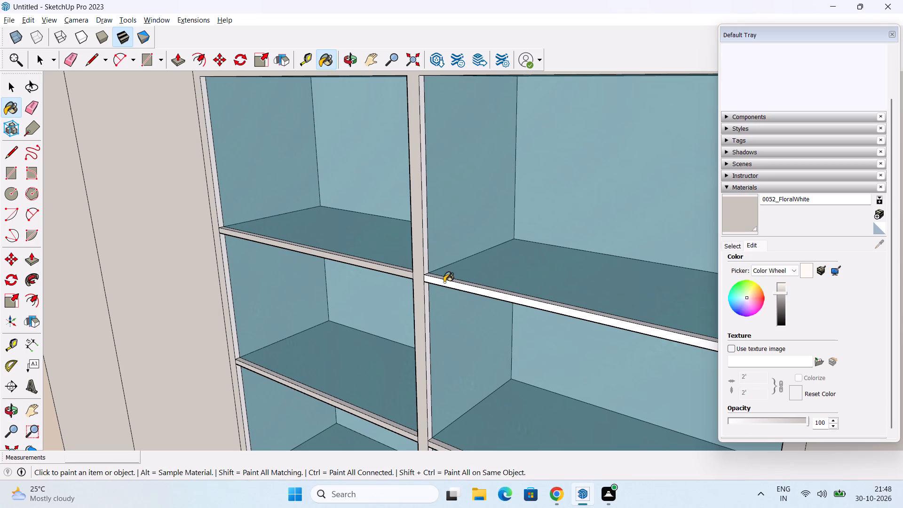
left_click(444, 282)
Paint the left-side and bottom inner edge strips of the two top-row display compartments with the darkened 0052_FloralWhite.
middle_click_drag(449, 253, 455, 459, "shift")
middle_click_drag(436, 368, 364, 341)
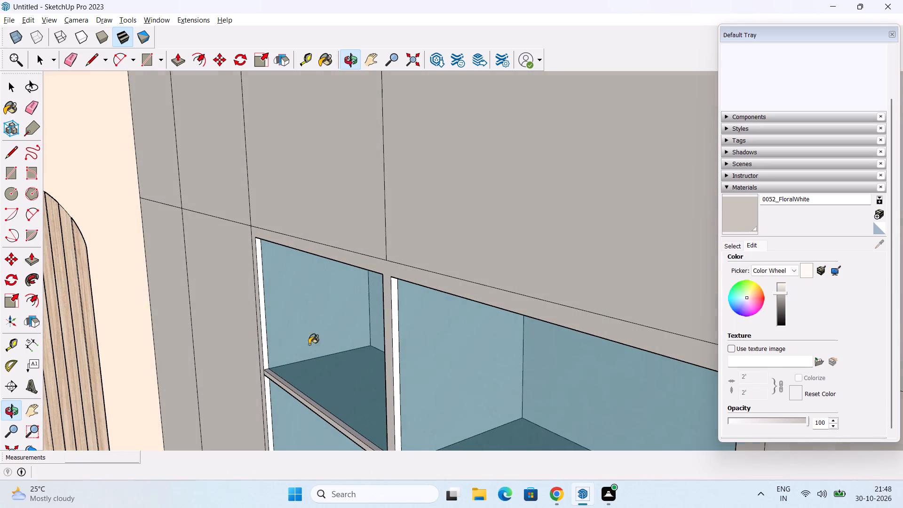
left_click(261, 317)
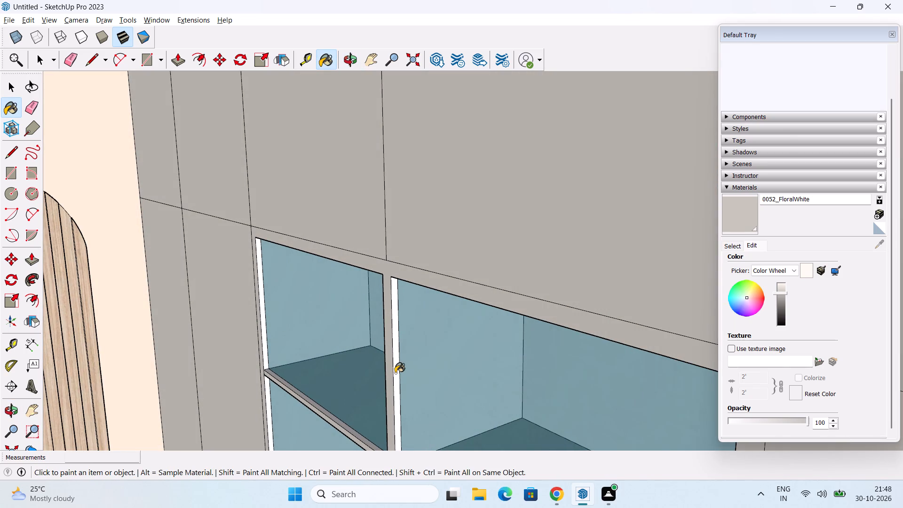
left_click(397, 375)
middle_click_drag(417, 423, 384, 277)
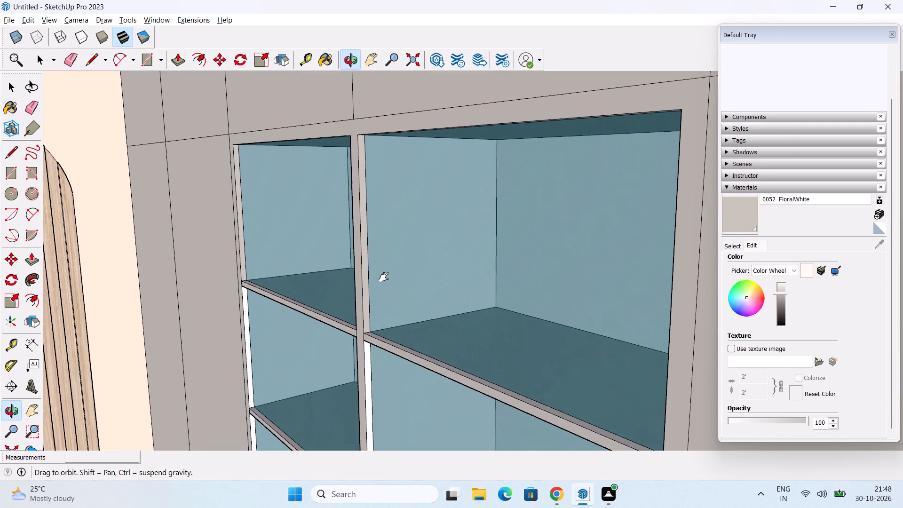
middle_click_drag(384, 277, 383, 274)
middle_click_drag(380, 356, 389, 447)
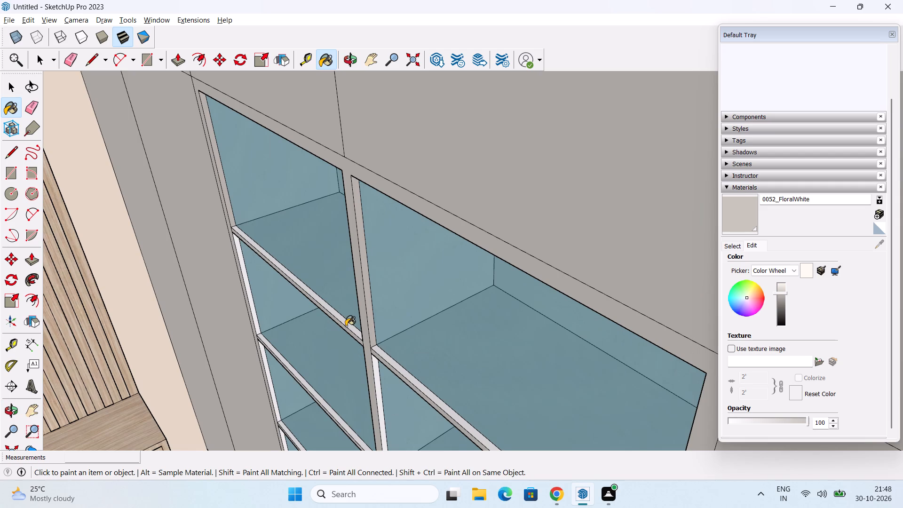
left_click(350, 325)
left_click(398, 368)
Paint the left-side and bottom inner edge strips of the two second-row display compartments with 0052_FloralWhite.
middle_click_drag(403, 397, 412, 286)
left_click(261, 243)
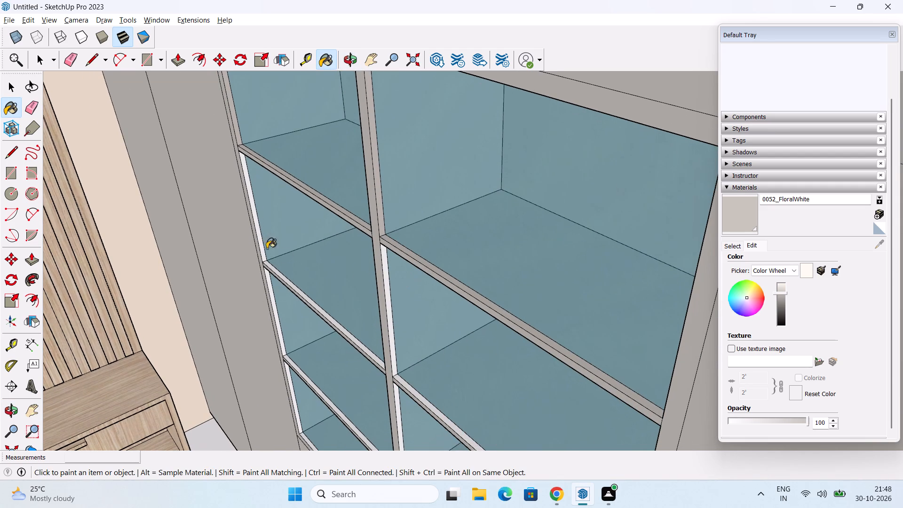
left_click(390, 341)
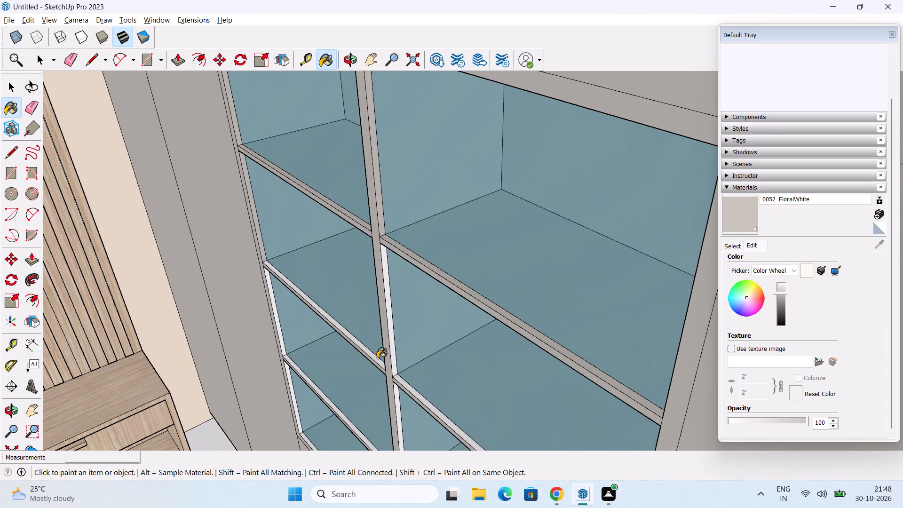
left_click(377, 359)
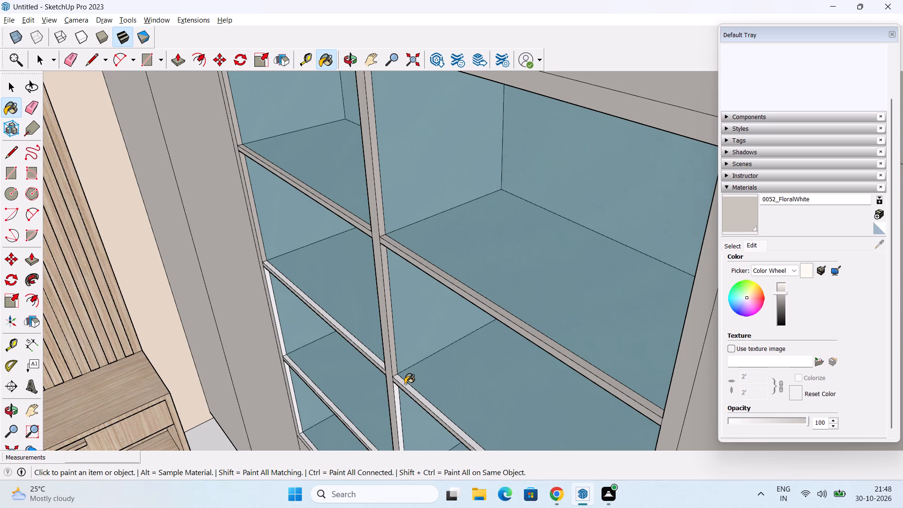
left_click(405, 384)
Paint the left-side and bottom inner edge strips of the two third-row display compartments with 0052_FloralWhite.
middle_click_drag(412, 396, 413, 288, "shift")
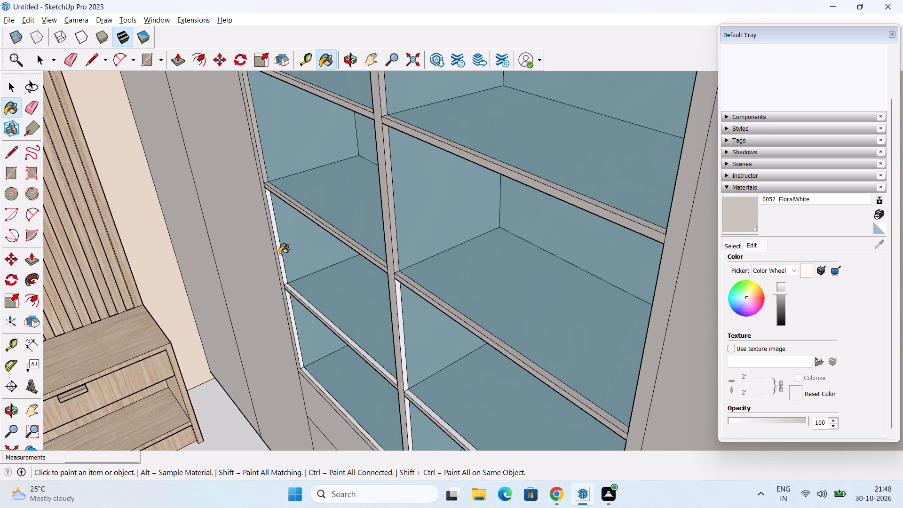
left_click(281, 255)
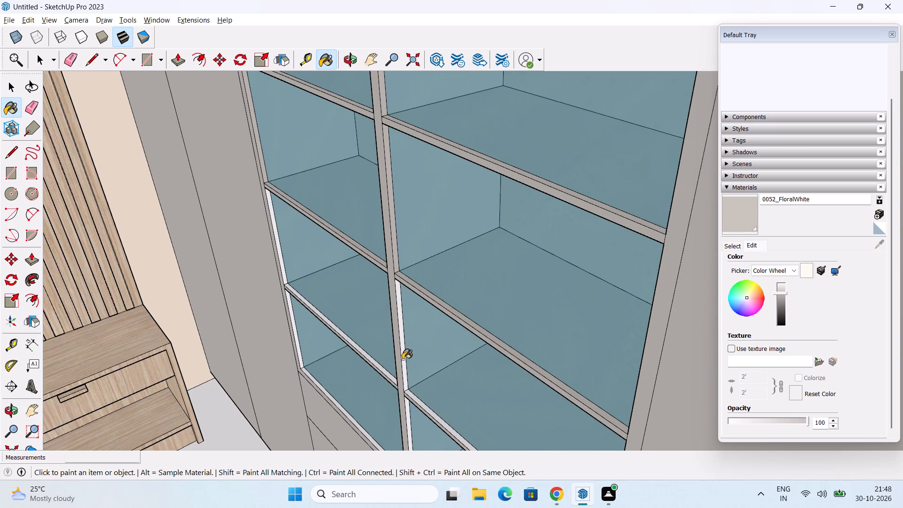
left_click(404, 363)
middle_click_drag(398, 387, 357, 265, "shift")
middle_click_drag(346, 274, 354, 287)
left_click(356, 272)
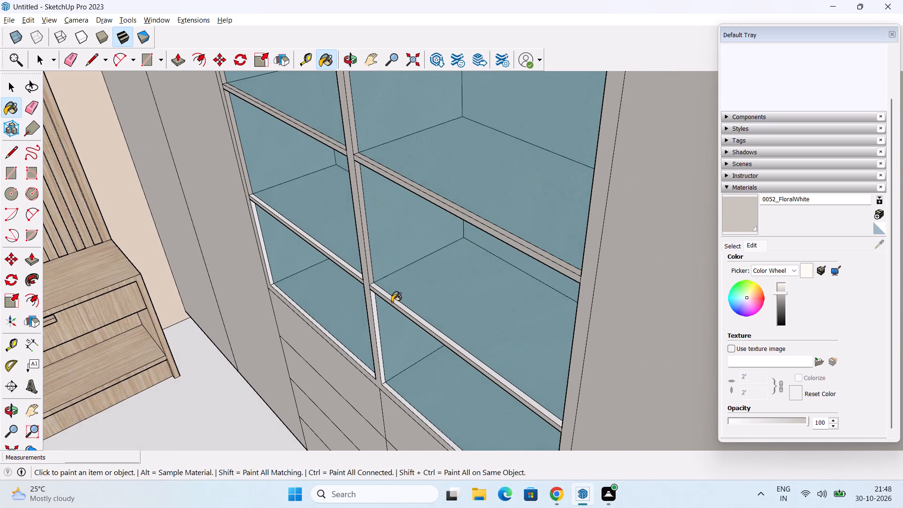
left_click(392, 300)
Paint the left-side and bottom inner edge strips of the two bottom-row display compartments with 0052_FloralWhite.
left_click(377, 333)
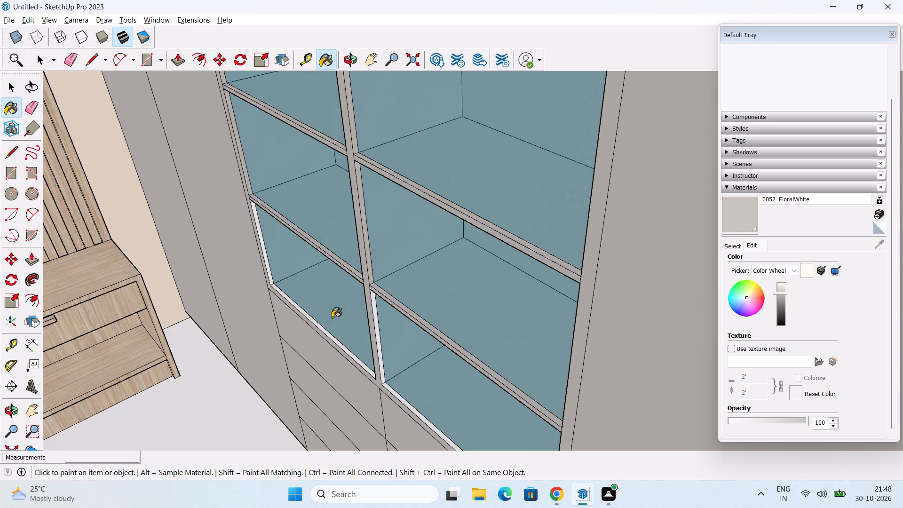
left_click(271, 277)
left_click(303, 313)
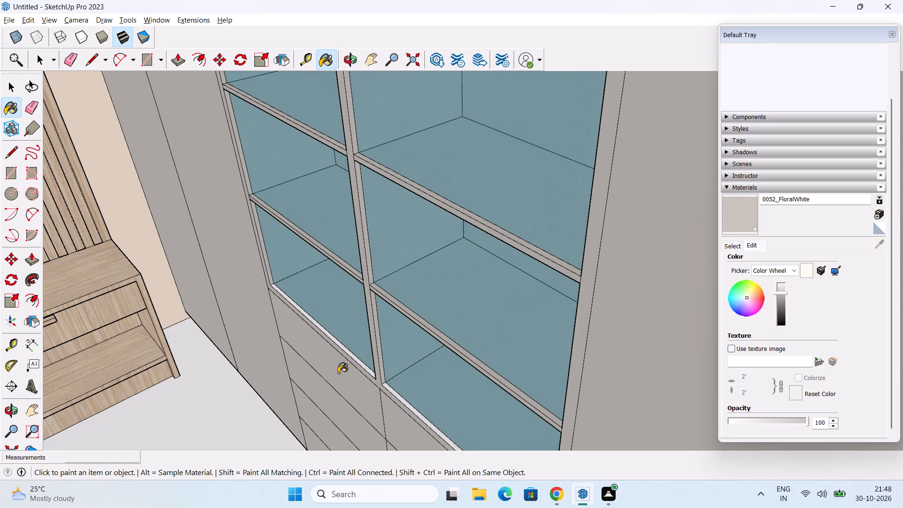
middle_click_drag(338, 373, 310, 278)
middle_click_drag(323, 315, 324, 368)
scroll(390, 354, "up", 2)
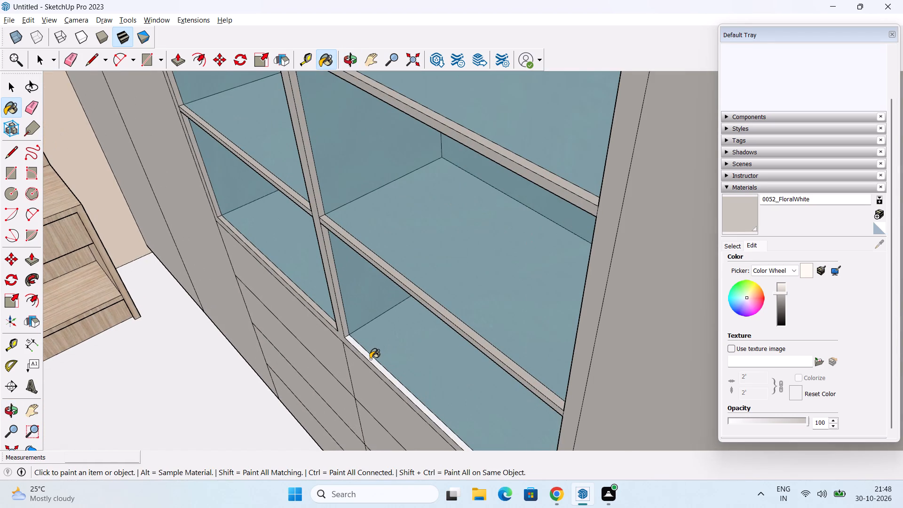
left_click(370, 359)
Paint the right-side inner edge strips of the four compartments in the display unit's lower two rows with 0052_FloralWhite.
middle_click_drag(372, 359, 696, 290)
middle_click_drag(559, 298, 444, 366)
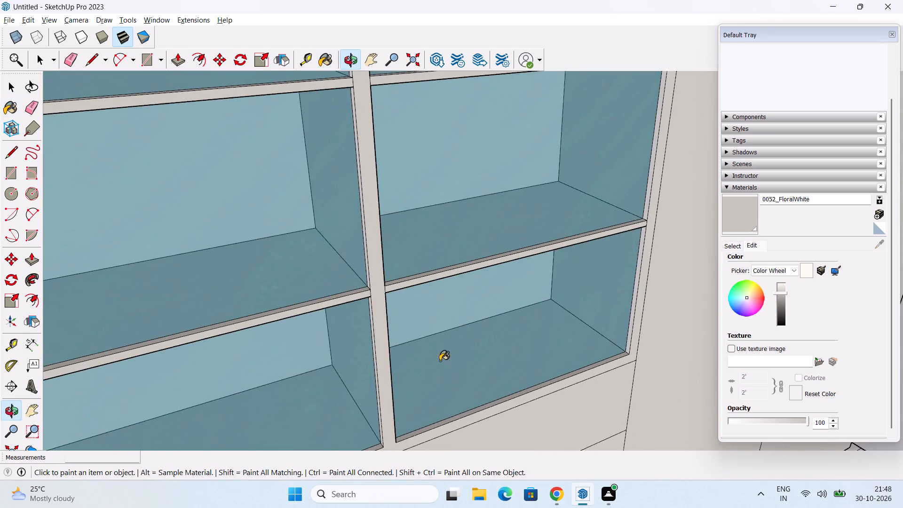
middle_click_drag(439, 360, 519, 321)
left_click(406, 239)
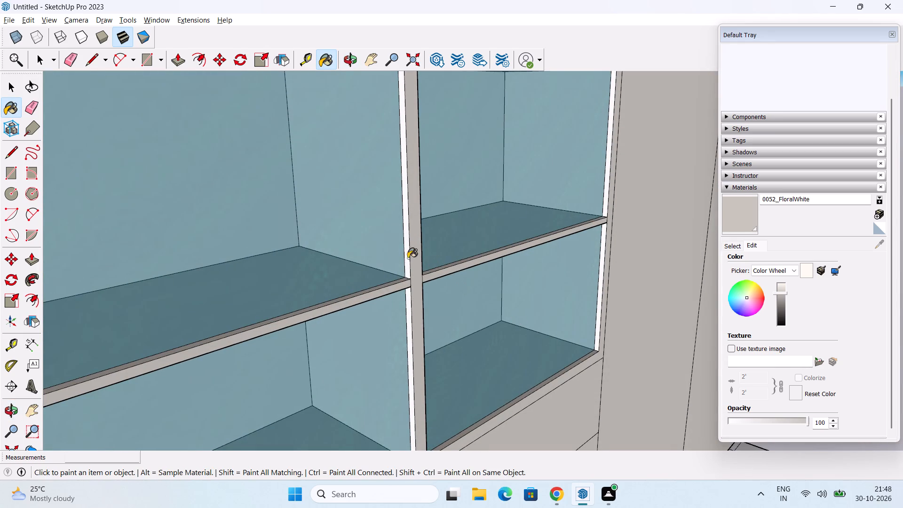
left_click(408, 308)
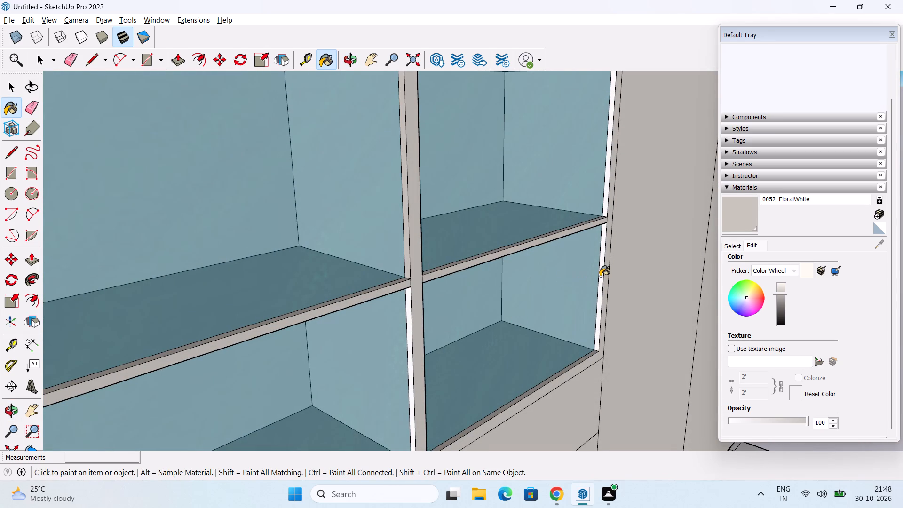
left_click(600, 276)
left_click(607, 183)
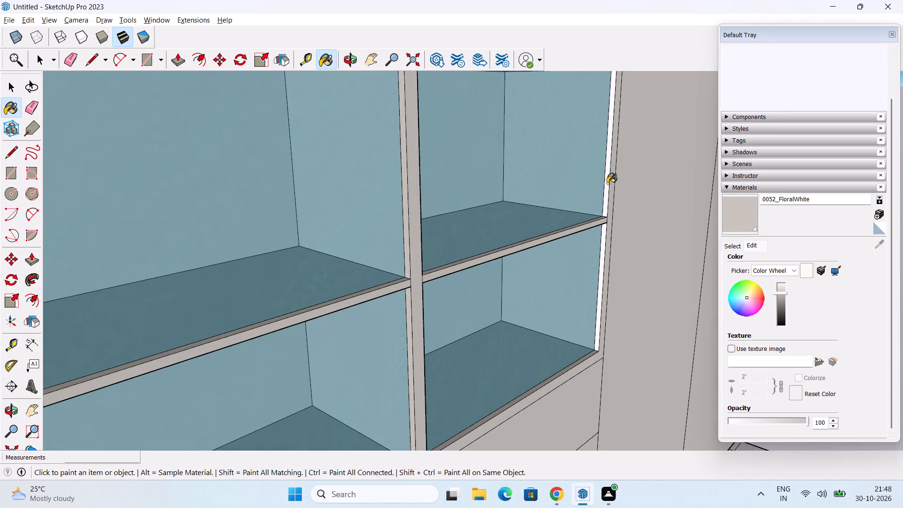
Paint the right-side inner edge strips of the four compartments in the display unit's upper two rows with 0052_FloralWhite.
scroll(607, 187, "down", 3)
middle_click_drag(605, 195, 591, 360)
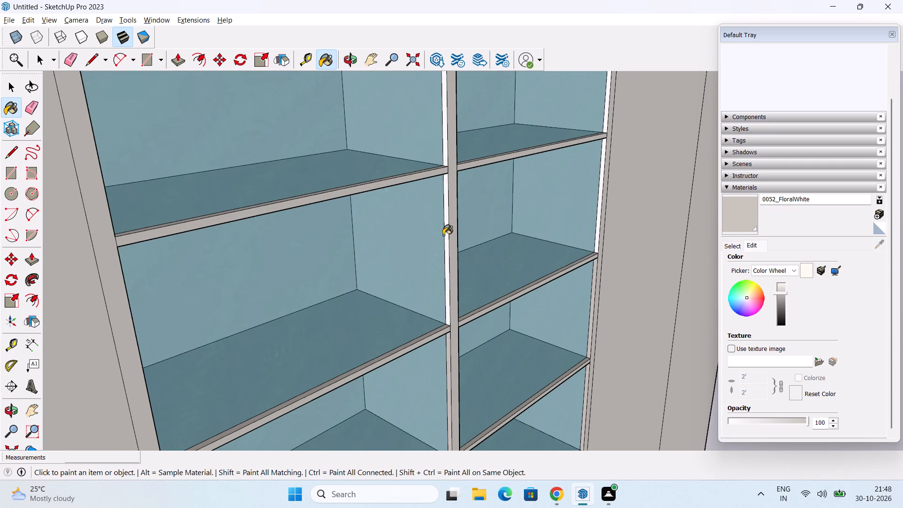
left_click(446, 238)
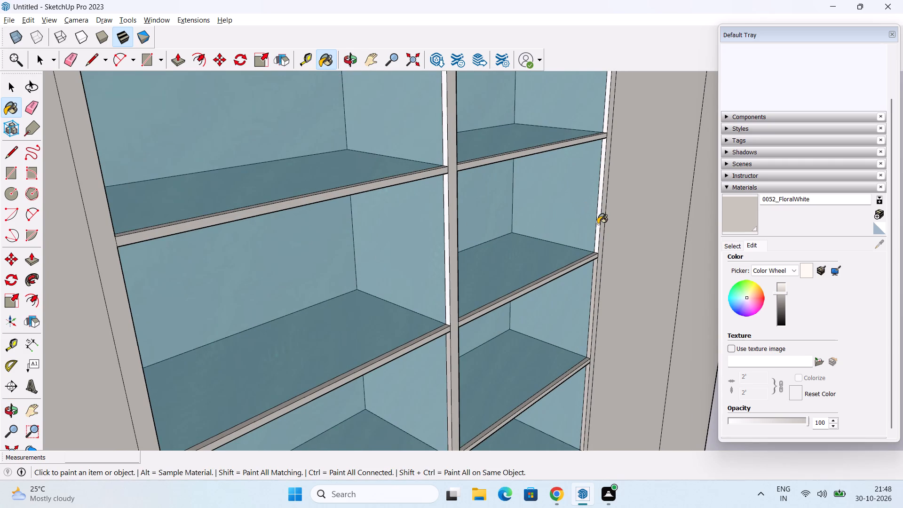
left_click(598, 224)
middle_click_drag(586, 193, 576, 376, "shift")
left_click(429, 325)
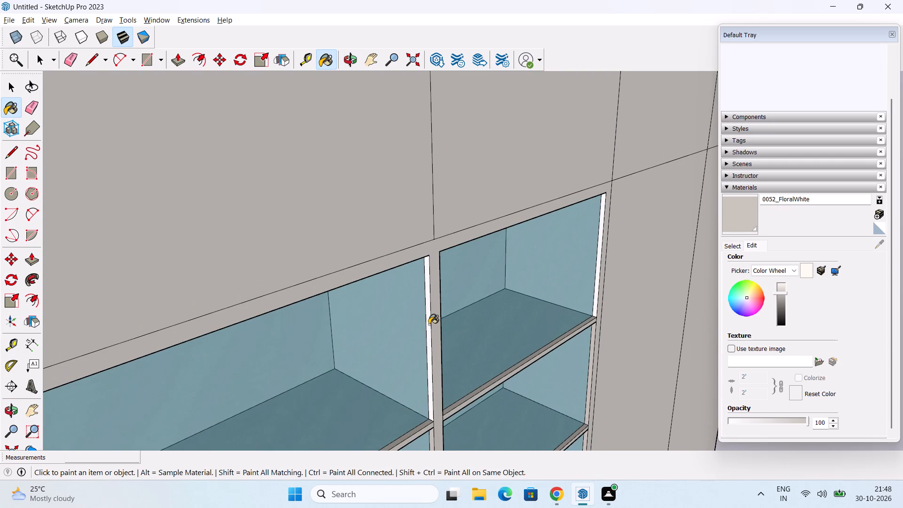
left_click(597, 287)
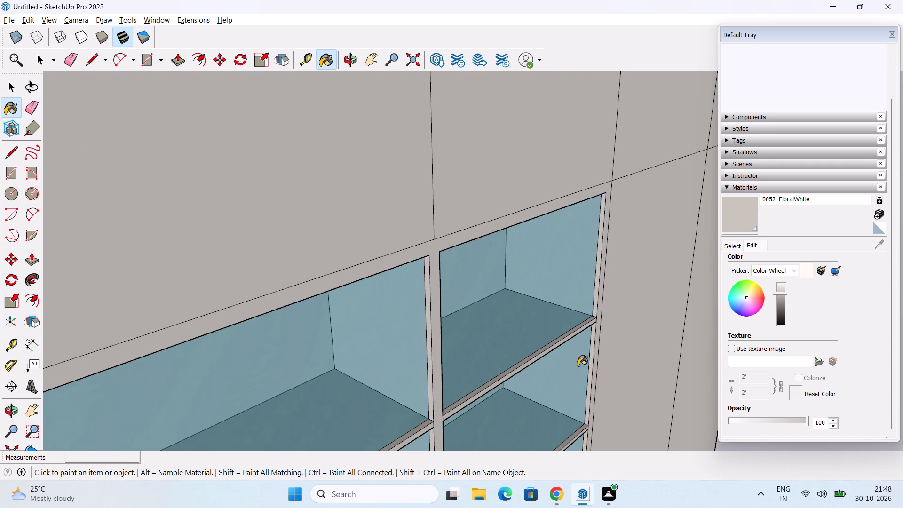
Paint the top inner edge strips of the four compartments in the display unit's upper two rows with 0052_FloralWhite.
middle_click_drag(578, 365, 408, 117)
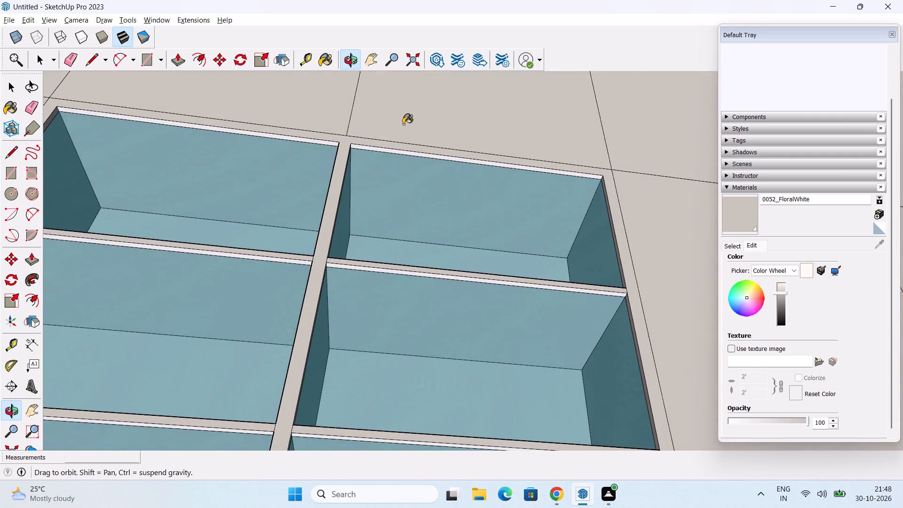
scroll(332, 156, "up", 2)
left_click(332, 142)
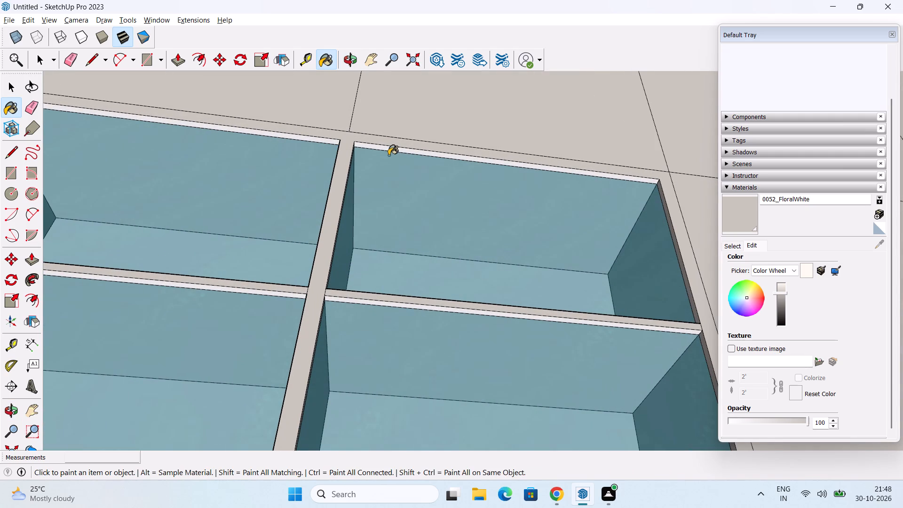
left_click(389, 149)
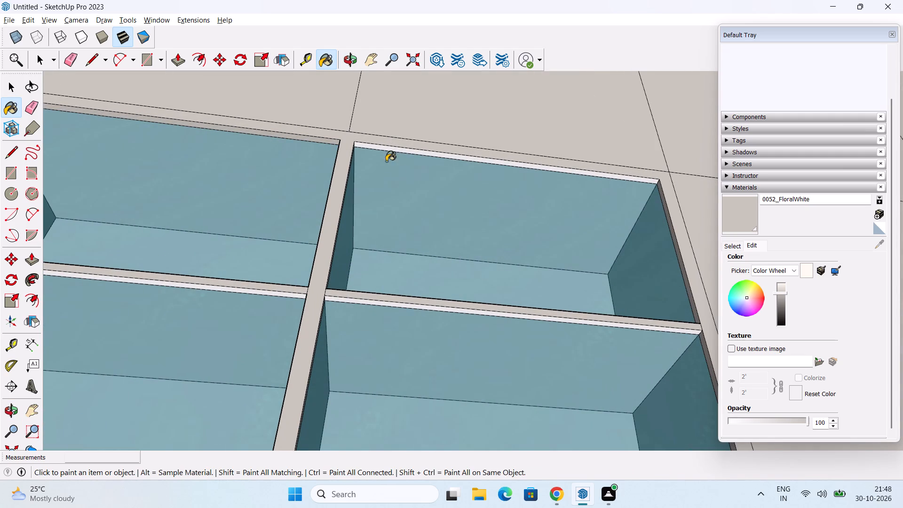
left_click(356, 301)
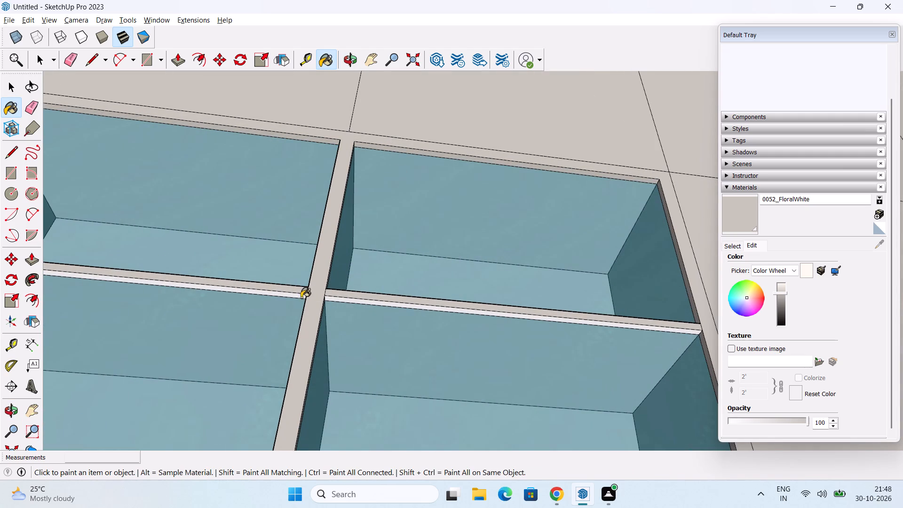
left_click(294, 295)
Paint the top inner edge strips of the four compartments in the display unit's lower two rows with 0052_FloralWhite.
middle_click_drag(325, 319, 343, 203)
scroll(342, 378, "up", 1)
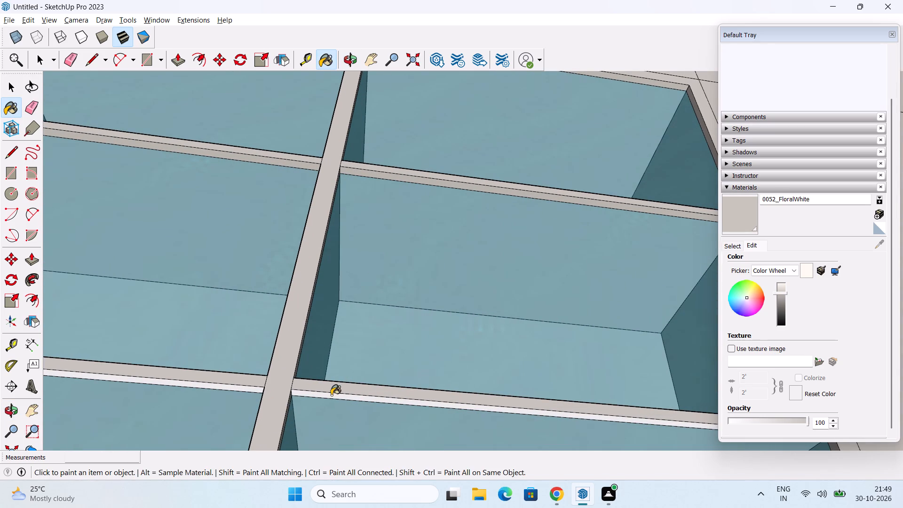
left_click(330, 396)
middle_click_drag(333, 395, 368, 324)
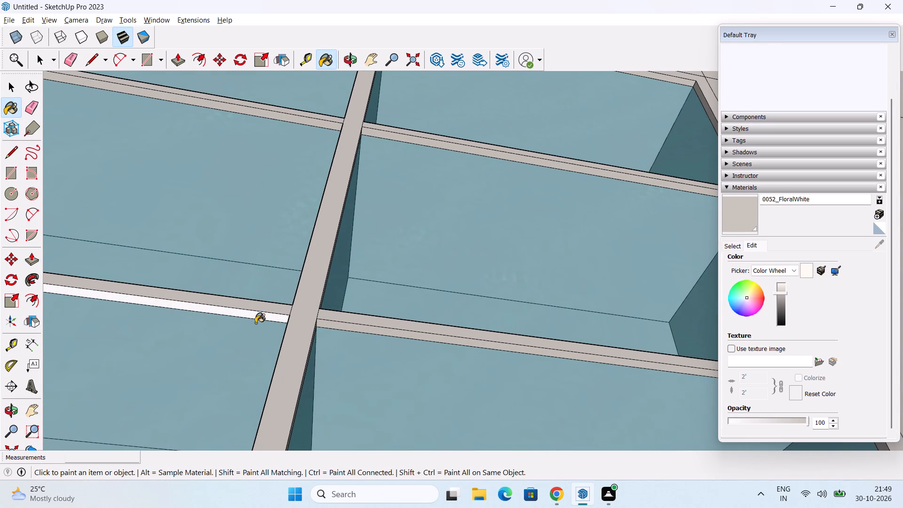
left_click(263, 316)
scroll(279, 310, "down", 3)
middle_click_drag(323, 359, 334, 163)
left_click(279, 347)
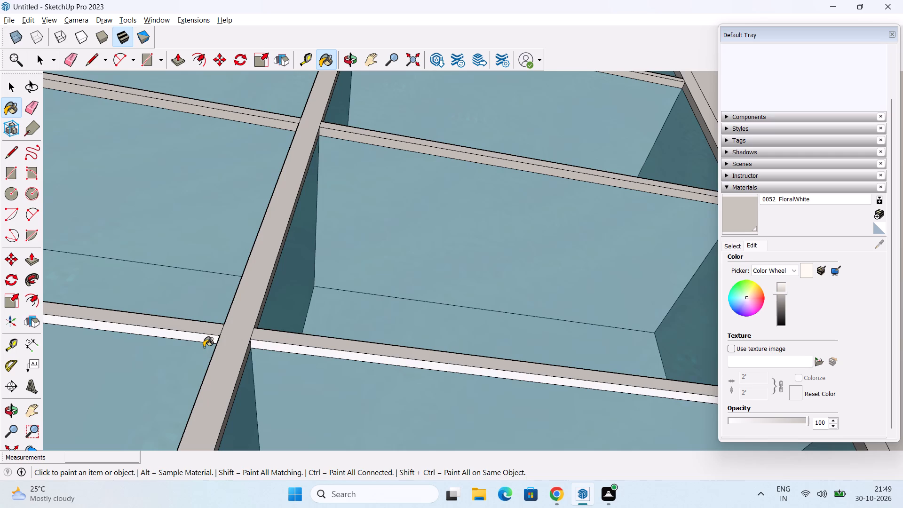
left_click(203, 341)
Examine the display unit's painted edges, and the wardrobe and slatted wall within the whole room, from several angles.
scroll(228, 317, "down", 5)
scroll(264, 340, "down", 3)
middle_click_drag(272, 350, 305, 250, "shift")
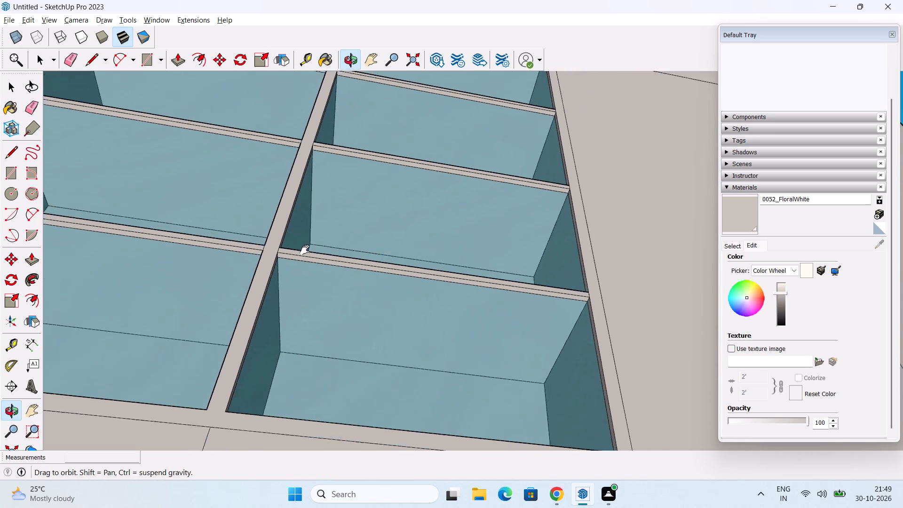
middle_click_drag(305, 250, 313, 206, "shift")
middle_click_drag(330, 227, 200, 497)
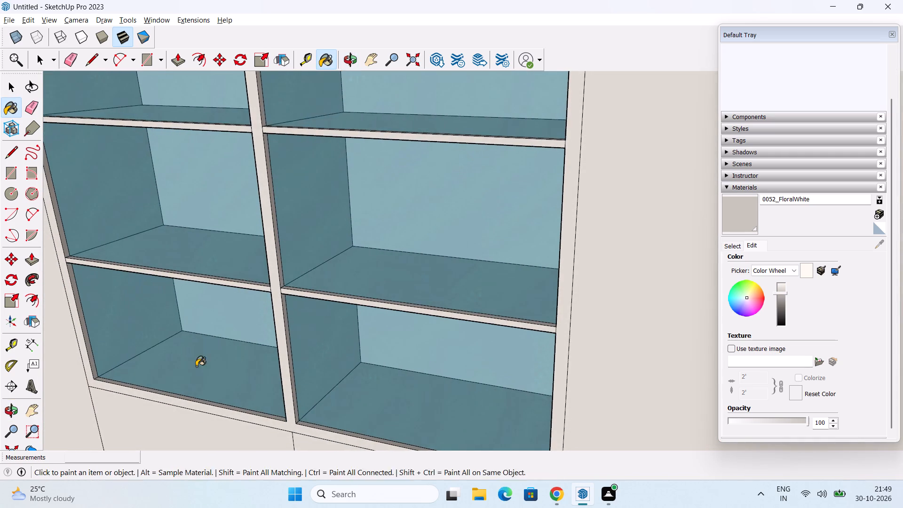
middle_click_drag(196, 357, 547, 428)
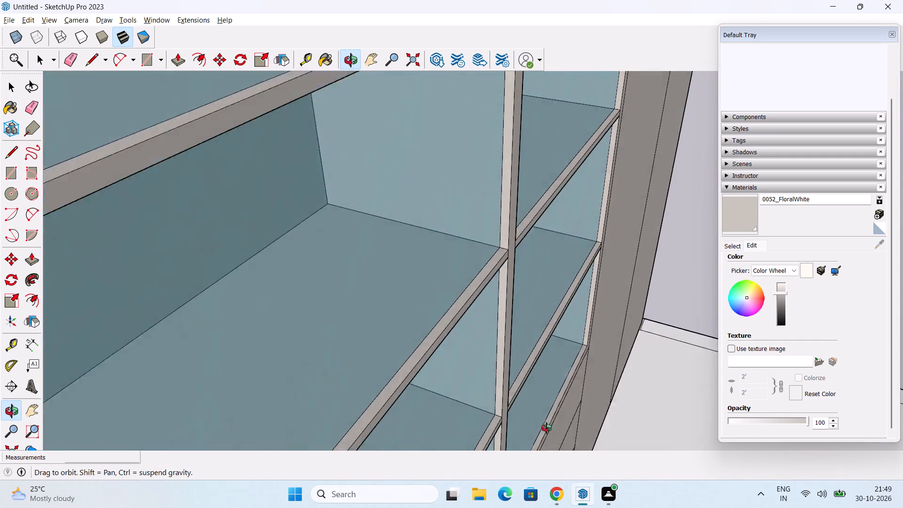
middle_click_drag(547, 428, 417, 311)
scroll(419, 294, "down", 18)
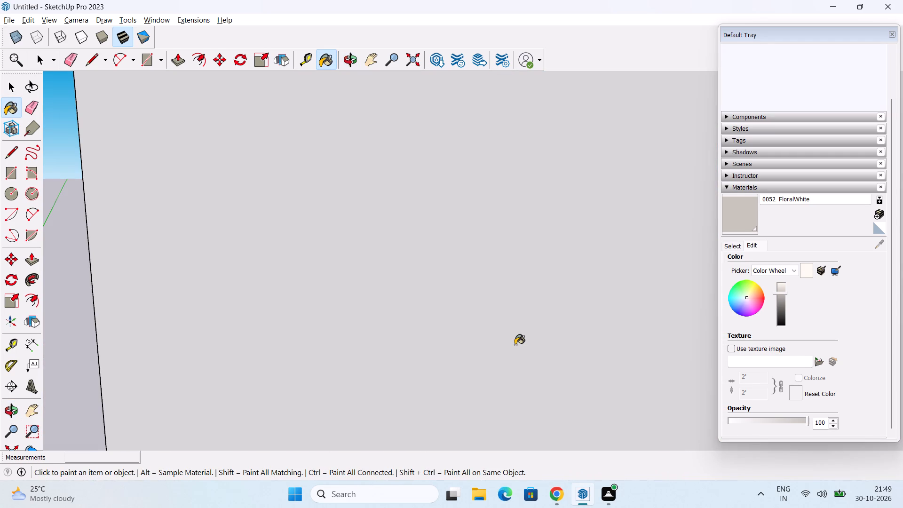
left_click(410, 68)
middle_click_drag(489, 308, 218, 378)
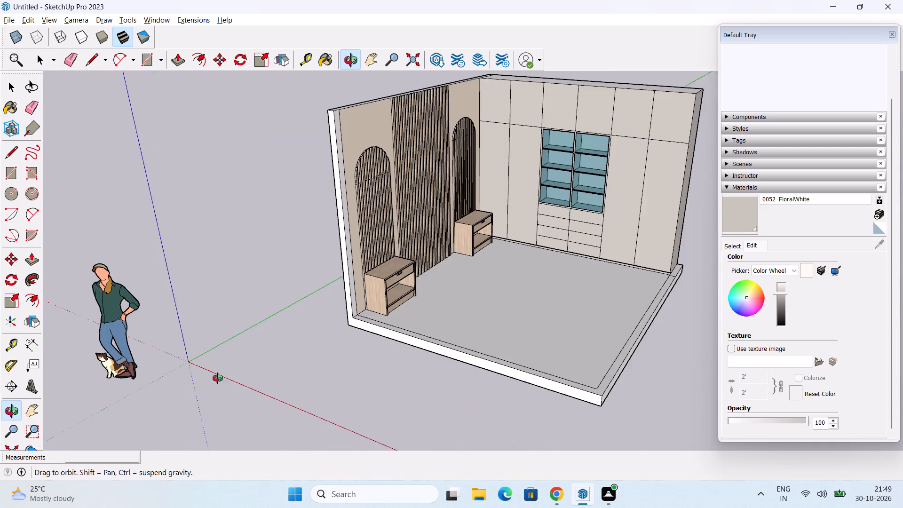
middle_click_drag(218, 378, 214, 379)
middle_click_drag(660, 215, 464, 299)
scroll(608, 263, "up", 2)
middle_click_drag(581, 341, 618, 311)
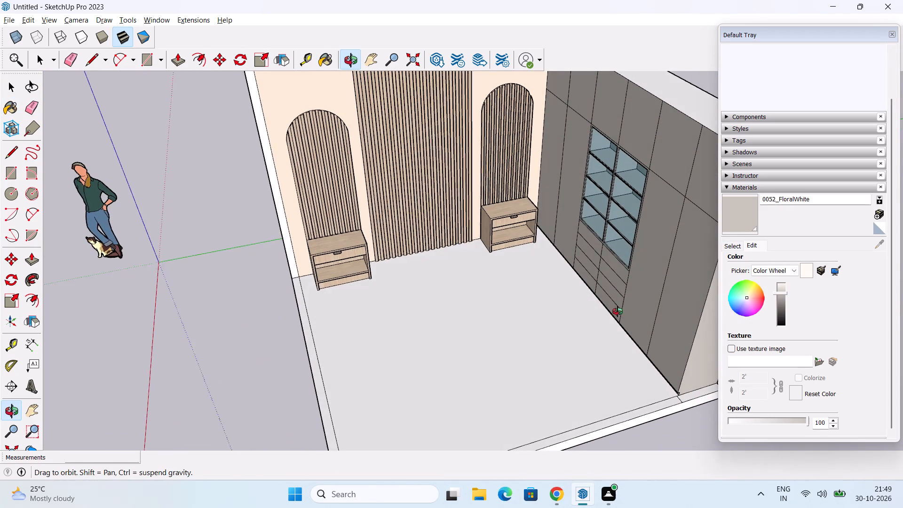
middle_click_drag(618, 311, 618, 311)
middle_click_drag(602, 323, 532, 346, "shift")
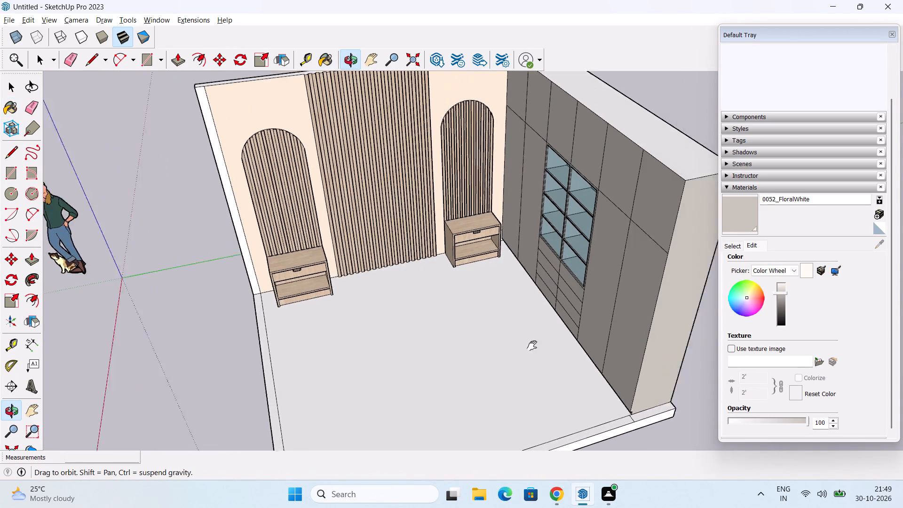
middle_click_drag(532, 346, 527, 347, "shift")
middle_click_drag(525, 343, 518, 318)
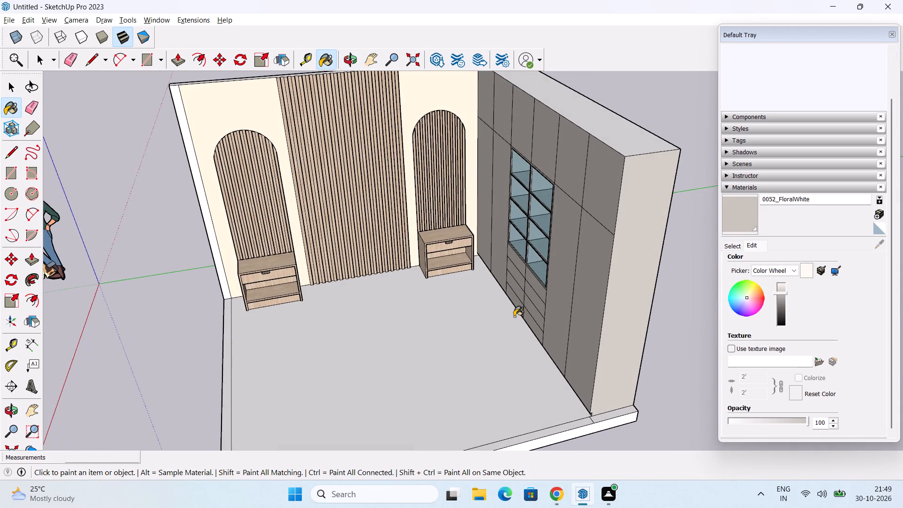
middle_click_drag(514, 317, 504, 340)
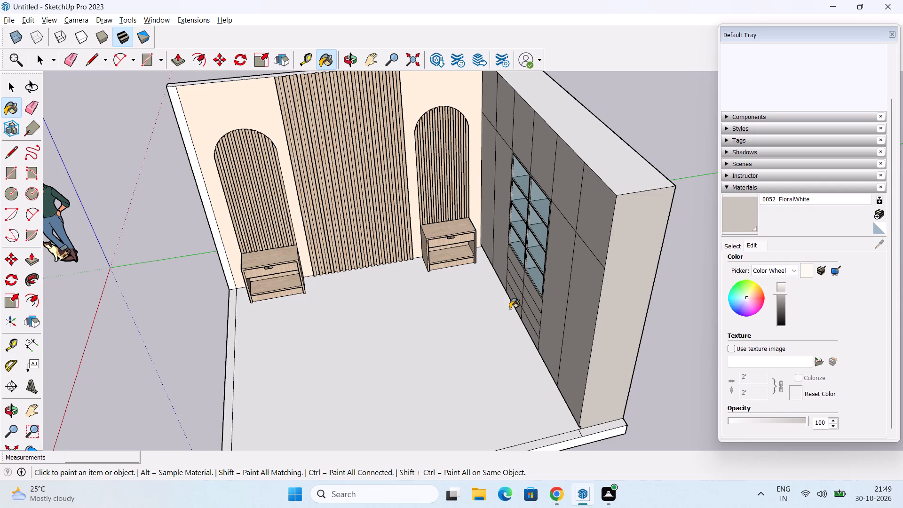
middle_click_drag(510, 309, 569, 289)
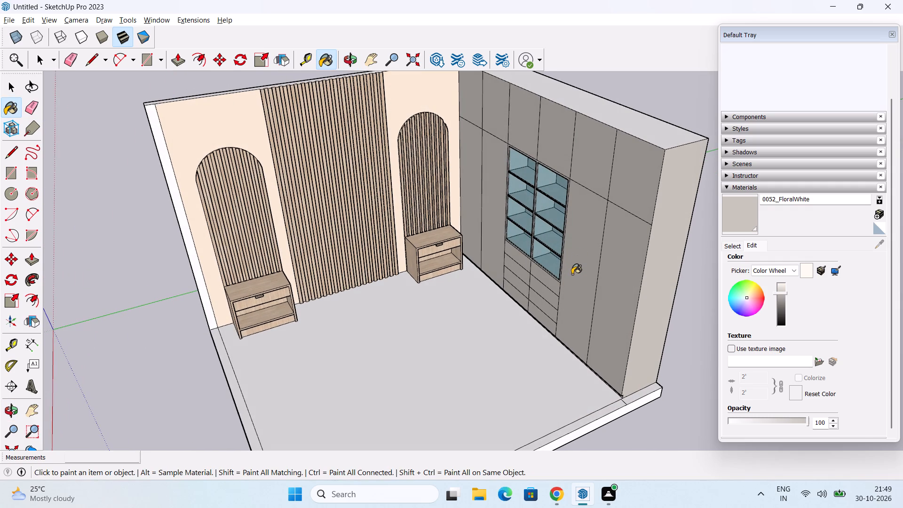
scroll(588, 267, "up", 3)
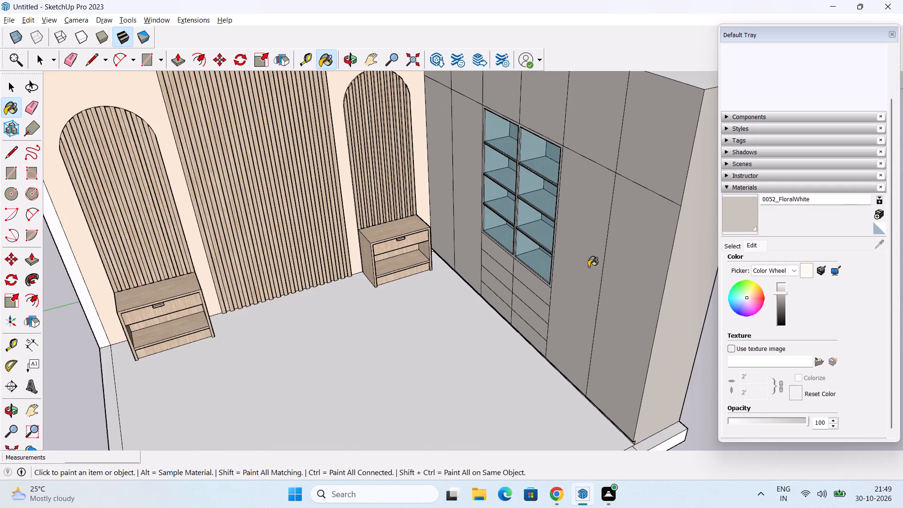
middle_click_drag(588, 305, 578, 309)
middle_click_drag(570, 292, 535, 366, "shift")
middle_click_drag(522, 372, 607, 282)
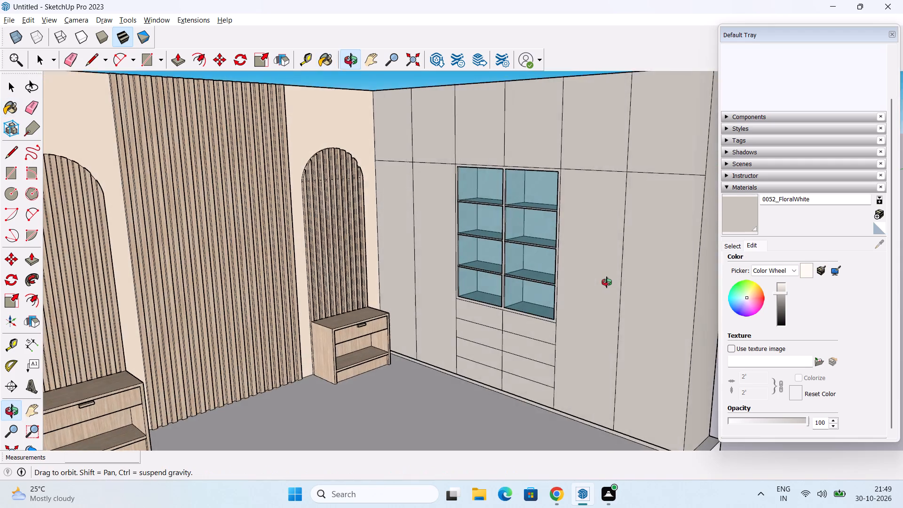
middle_click_drag(607, 282, 533, 324)
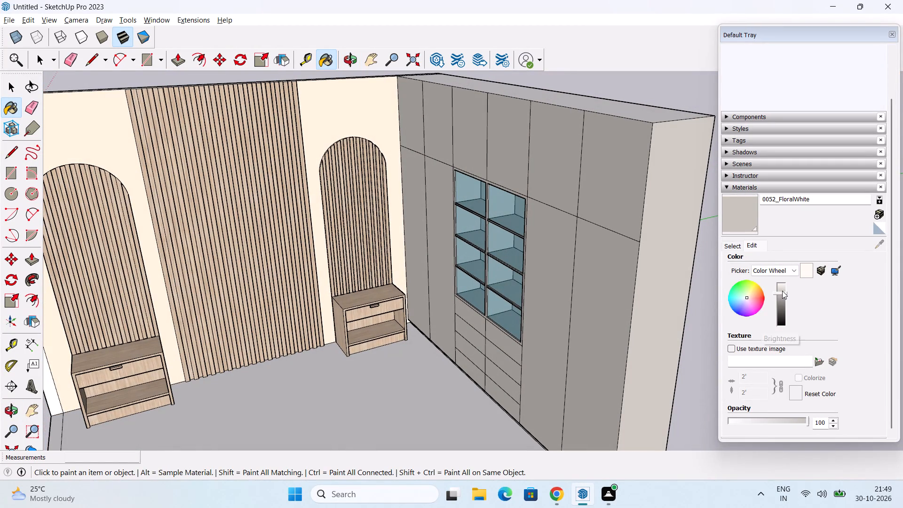
Darken the 0052_FloralWhite material on the wardrobe slightly by lowering its brightness.
scroll(782, 291, "down", 3)
middle_click_drag(446, 330, 551, 336)
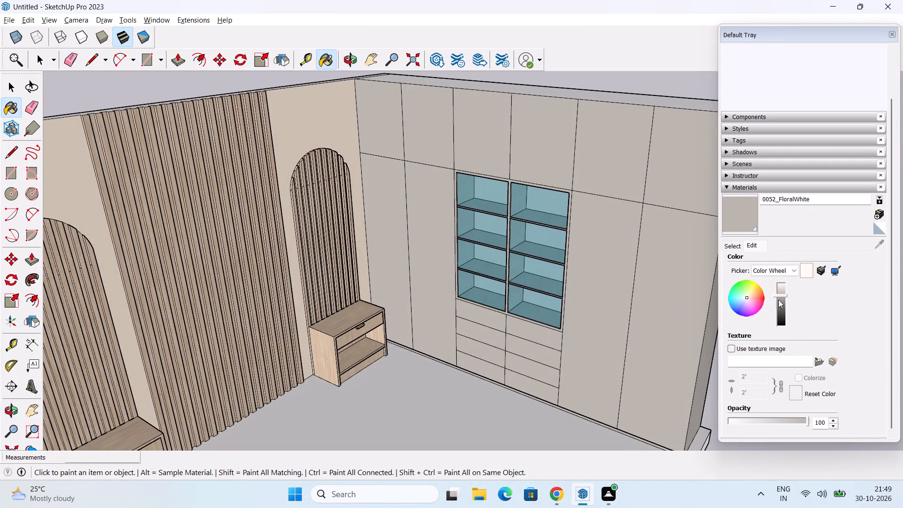
scroll(781, 296, "down", 1)
Paint the front pane of the display unit's bottom-left compartment with the darkened 0052_FloralWhite.
middle_click_drag(625, 336, 495, 291)
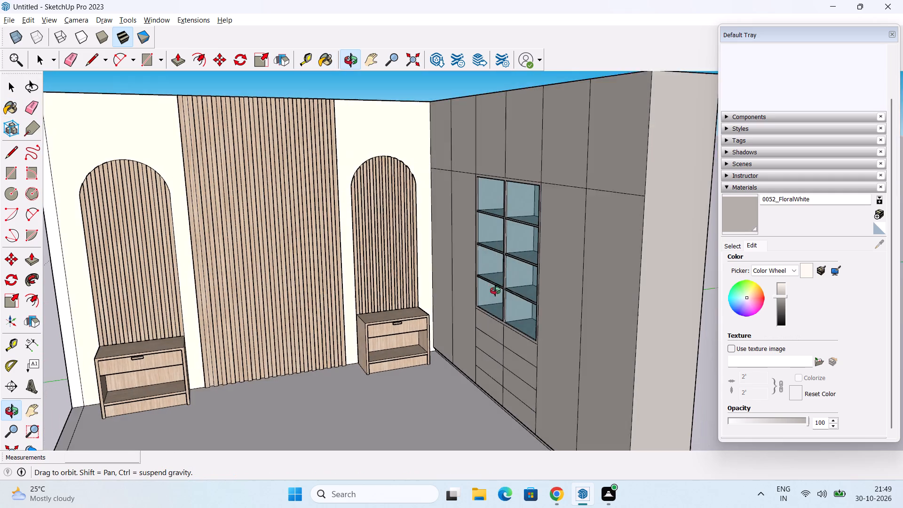
middle_click_drag(495, 291, 495, 294)
left_click(492, 290)
scroll(492, 290, "down", 4)
key("space")
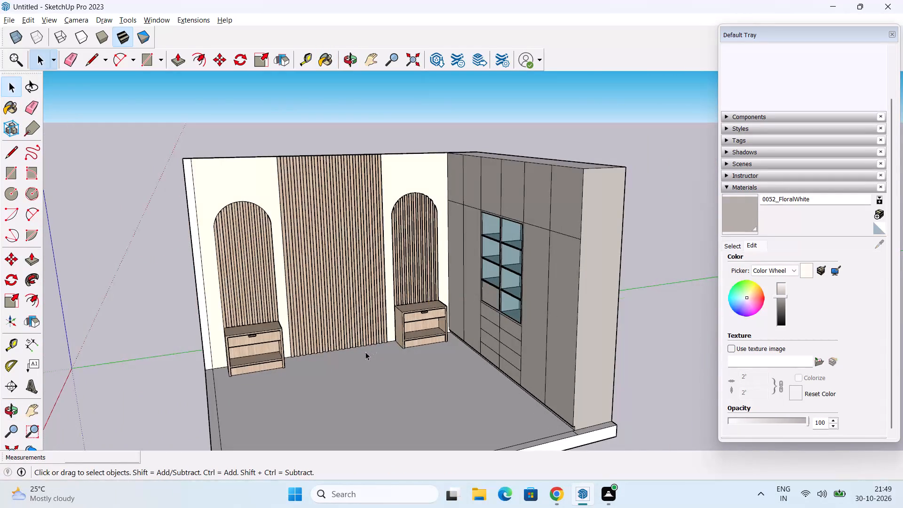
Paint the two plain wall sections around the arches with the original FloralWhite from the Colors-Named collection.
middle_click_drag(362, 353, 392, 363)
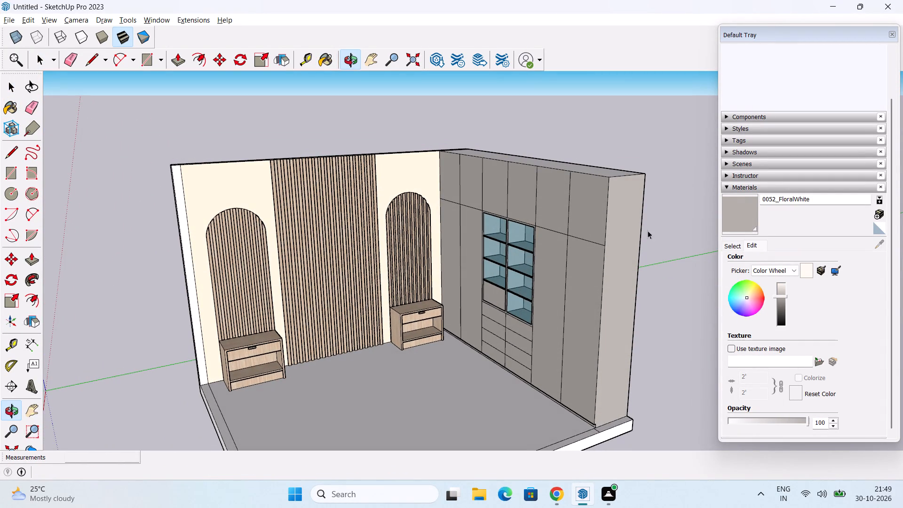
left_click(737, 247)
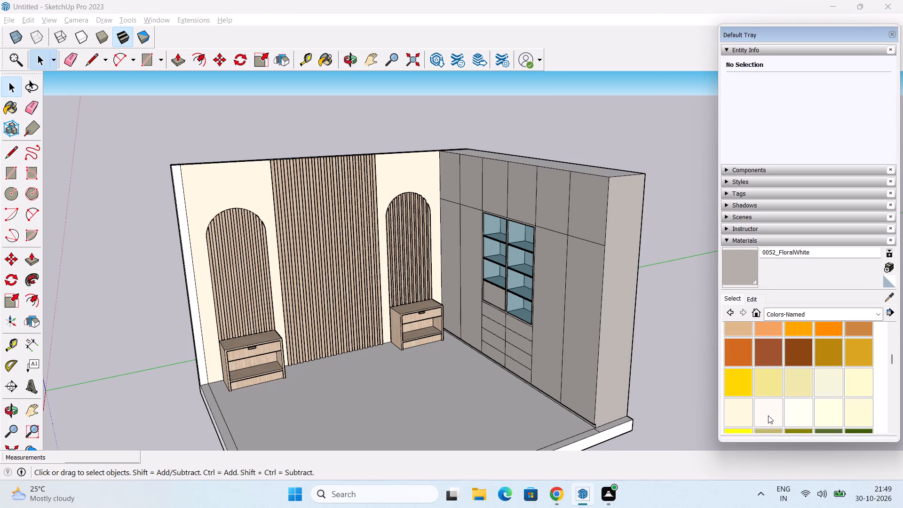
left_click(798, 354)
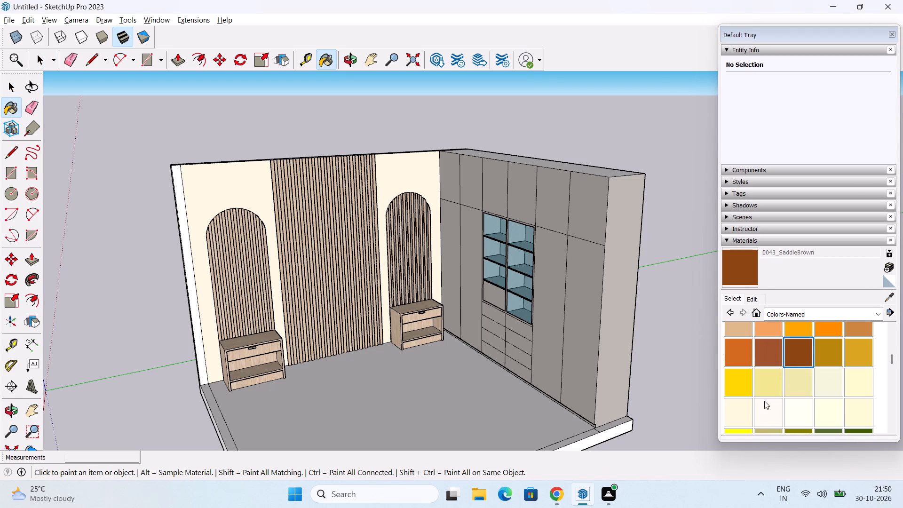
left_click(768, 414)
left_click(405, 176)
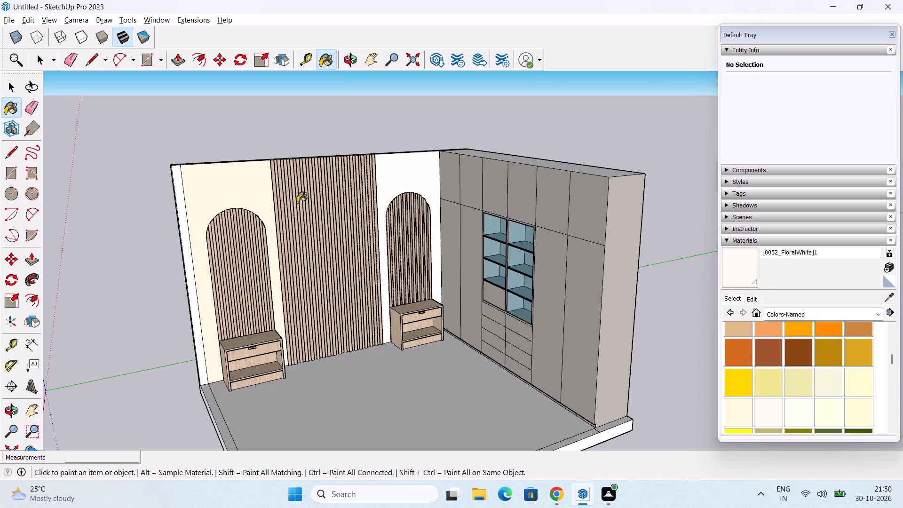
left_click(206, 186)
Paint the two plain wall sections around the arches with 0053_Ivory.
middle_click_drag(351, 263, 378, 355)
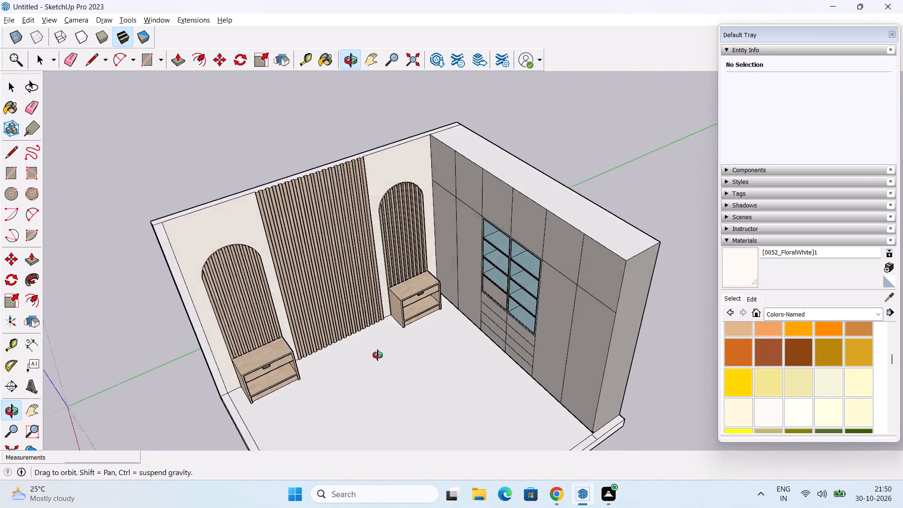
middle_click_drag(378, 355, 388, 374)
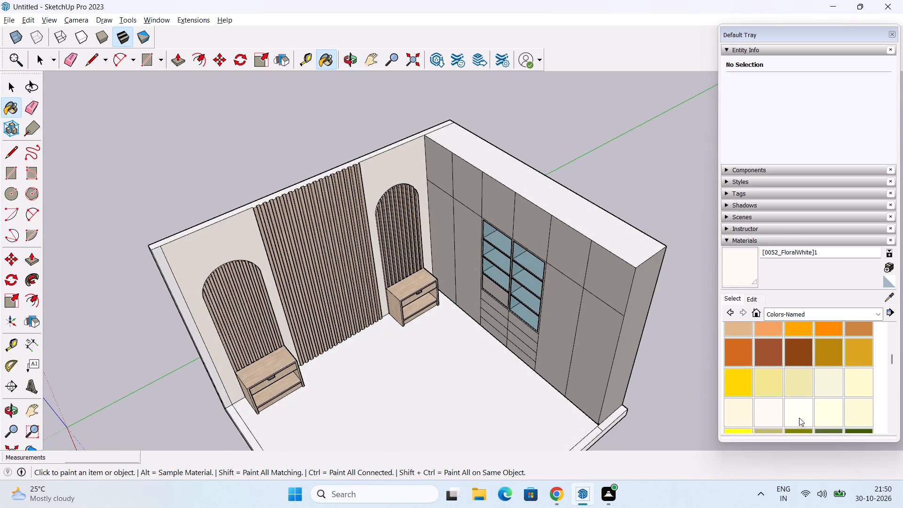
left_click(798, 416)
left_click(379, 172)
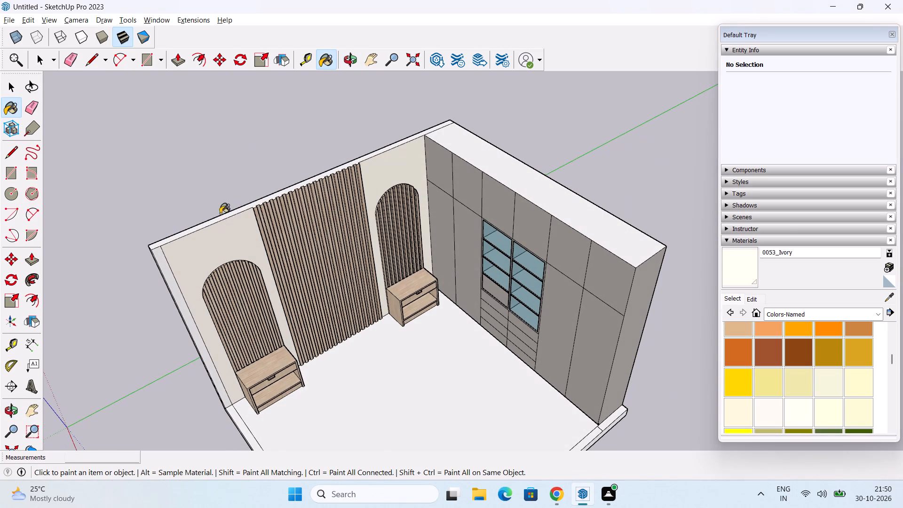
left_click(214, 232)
Paint the two plain wall sections around the arches with 0054_LightYellow.
middle_click_drag(283, 278, 272, 251)
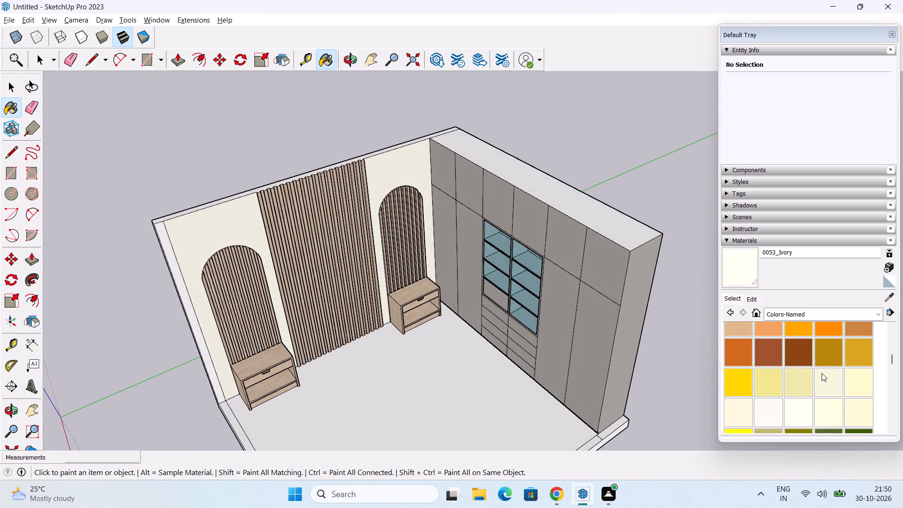
left_click(831, 415)
left_click(390, 174)
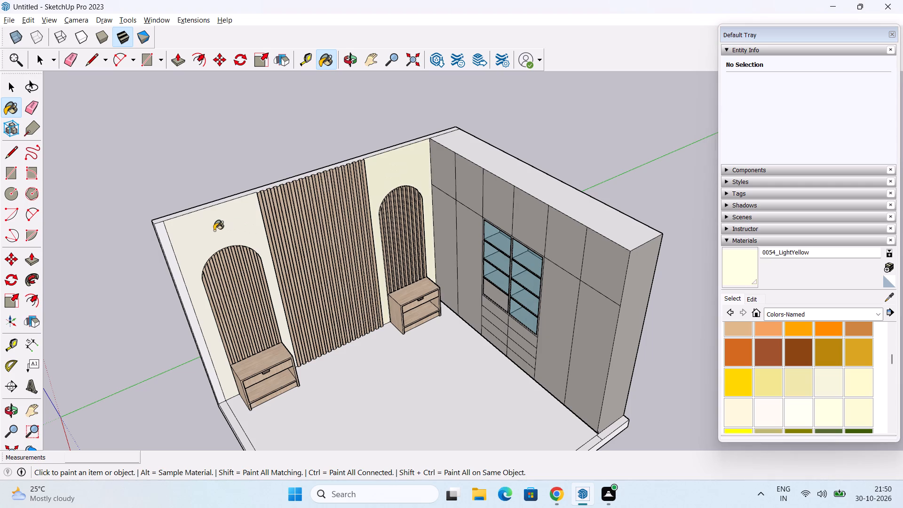
left_click(214, 230)
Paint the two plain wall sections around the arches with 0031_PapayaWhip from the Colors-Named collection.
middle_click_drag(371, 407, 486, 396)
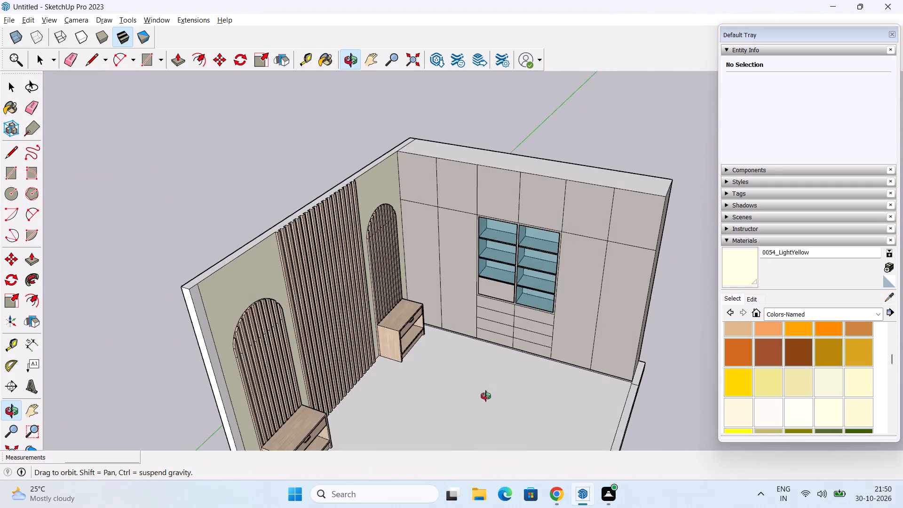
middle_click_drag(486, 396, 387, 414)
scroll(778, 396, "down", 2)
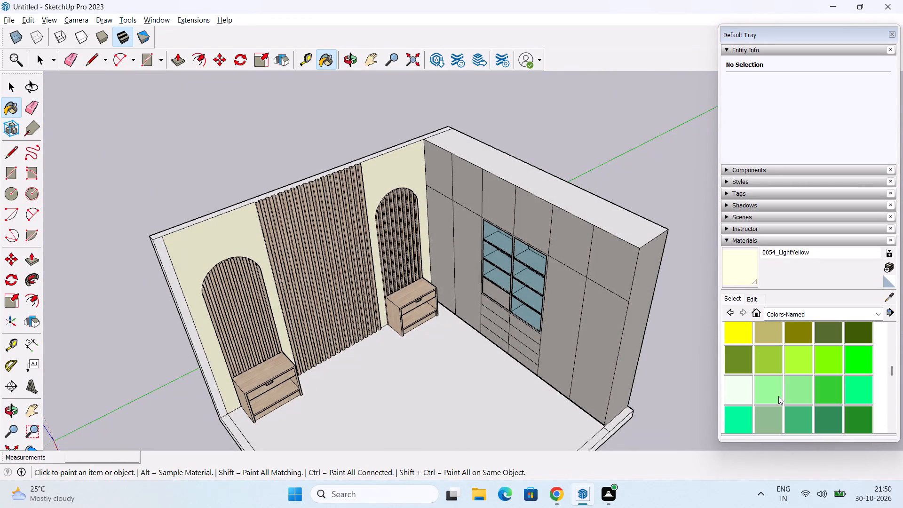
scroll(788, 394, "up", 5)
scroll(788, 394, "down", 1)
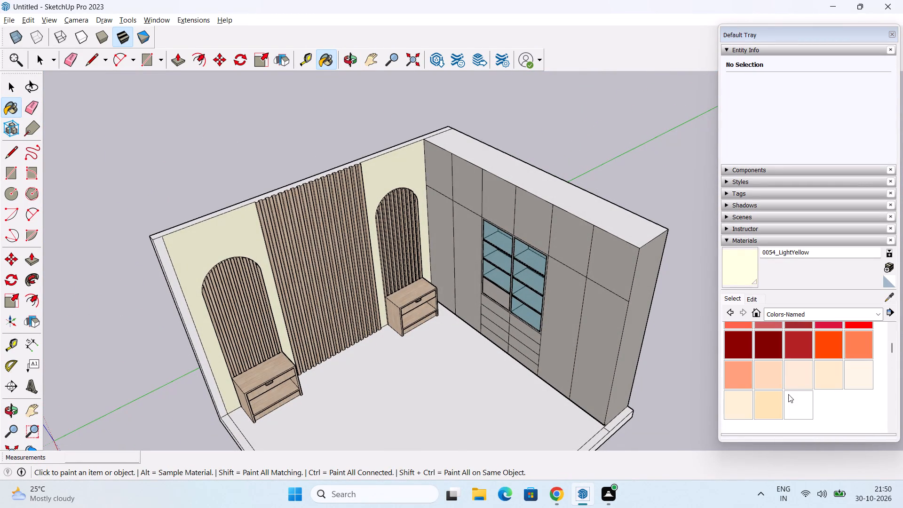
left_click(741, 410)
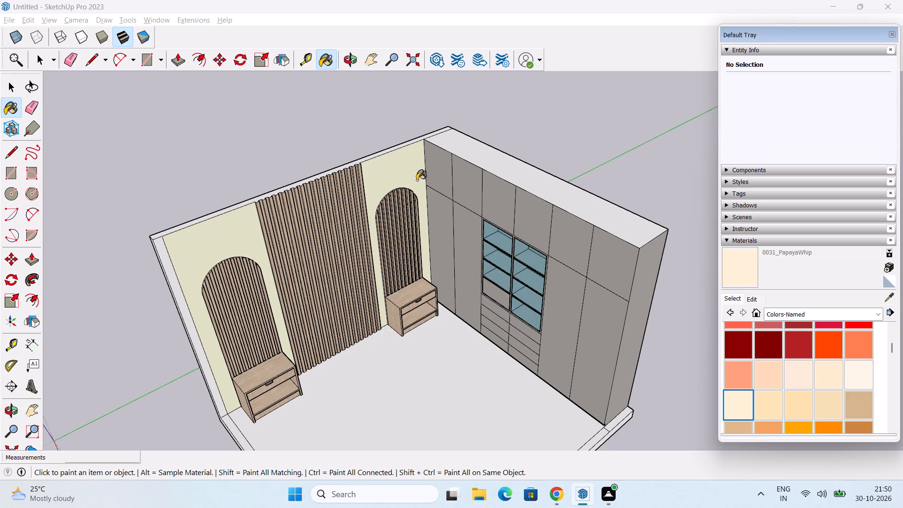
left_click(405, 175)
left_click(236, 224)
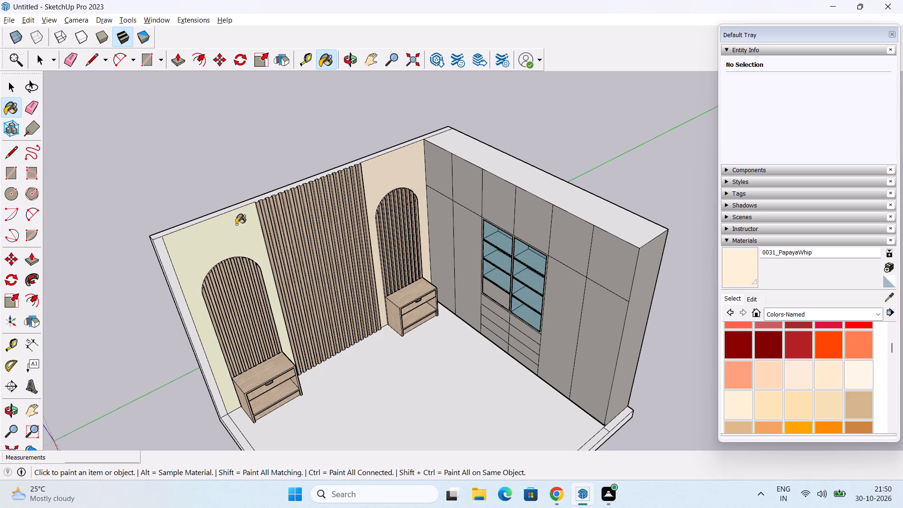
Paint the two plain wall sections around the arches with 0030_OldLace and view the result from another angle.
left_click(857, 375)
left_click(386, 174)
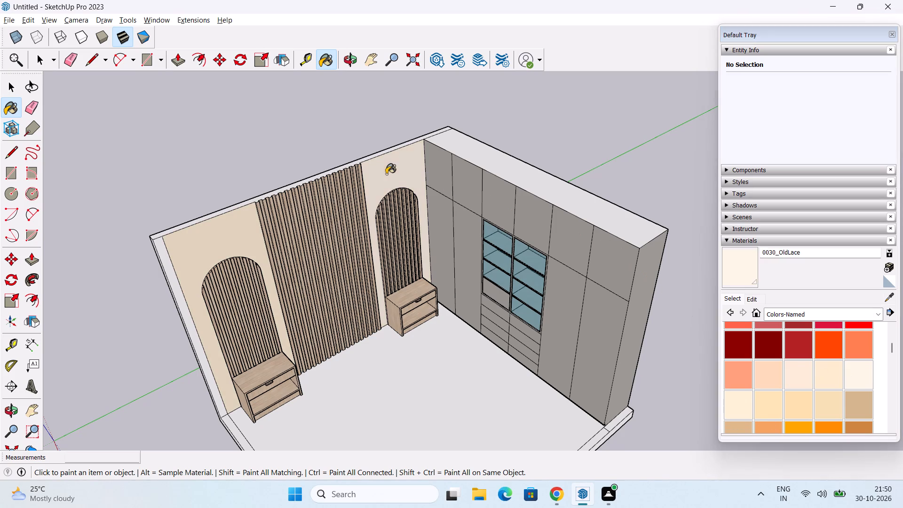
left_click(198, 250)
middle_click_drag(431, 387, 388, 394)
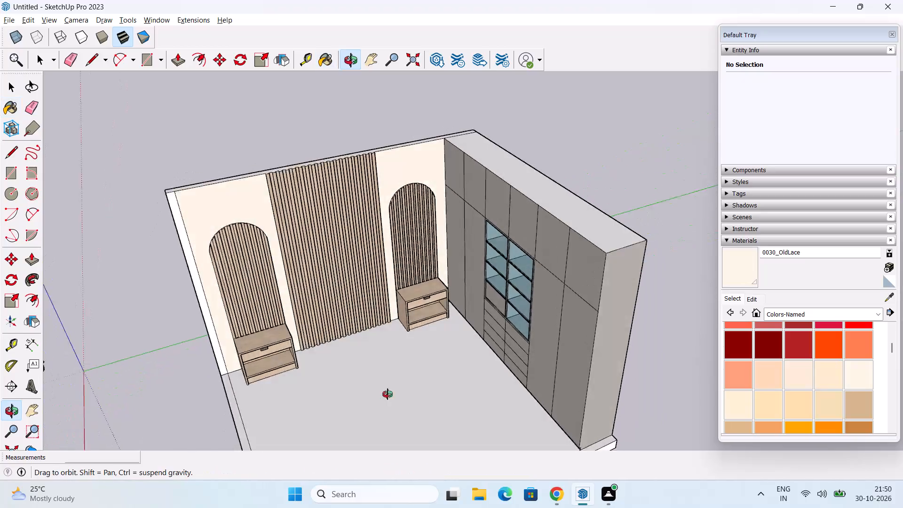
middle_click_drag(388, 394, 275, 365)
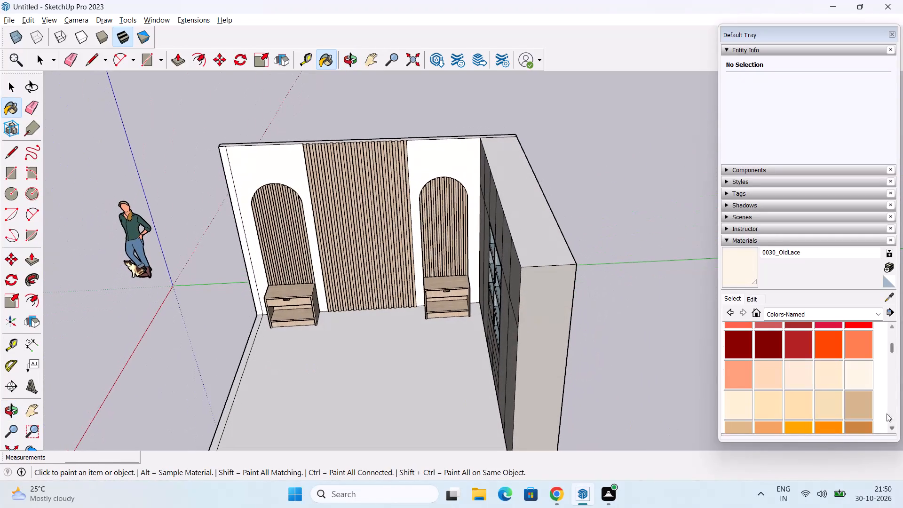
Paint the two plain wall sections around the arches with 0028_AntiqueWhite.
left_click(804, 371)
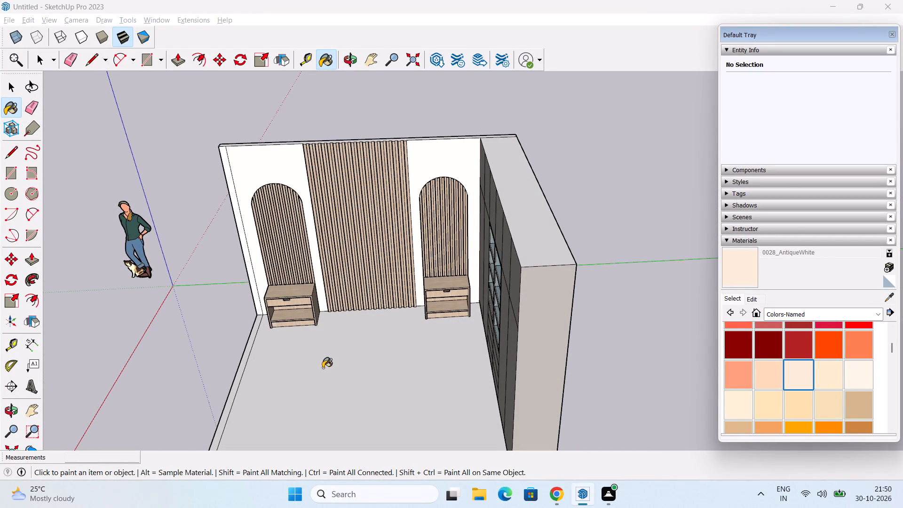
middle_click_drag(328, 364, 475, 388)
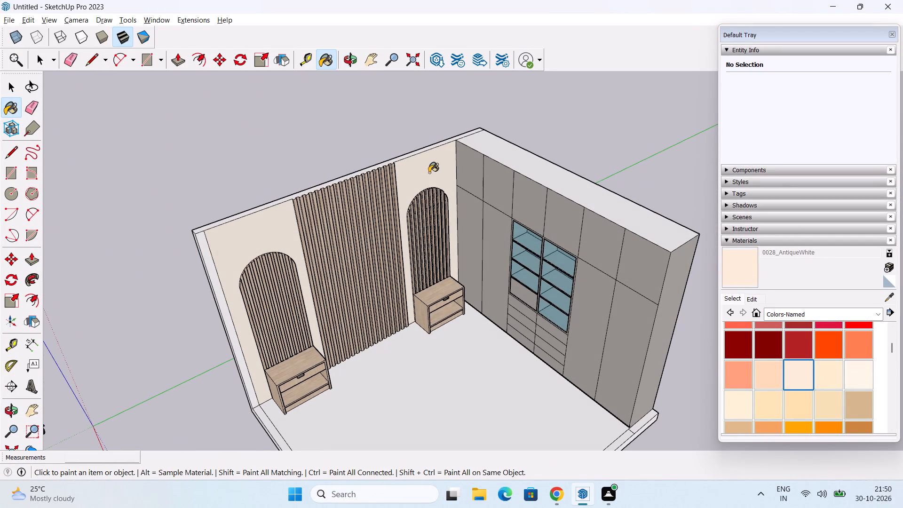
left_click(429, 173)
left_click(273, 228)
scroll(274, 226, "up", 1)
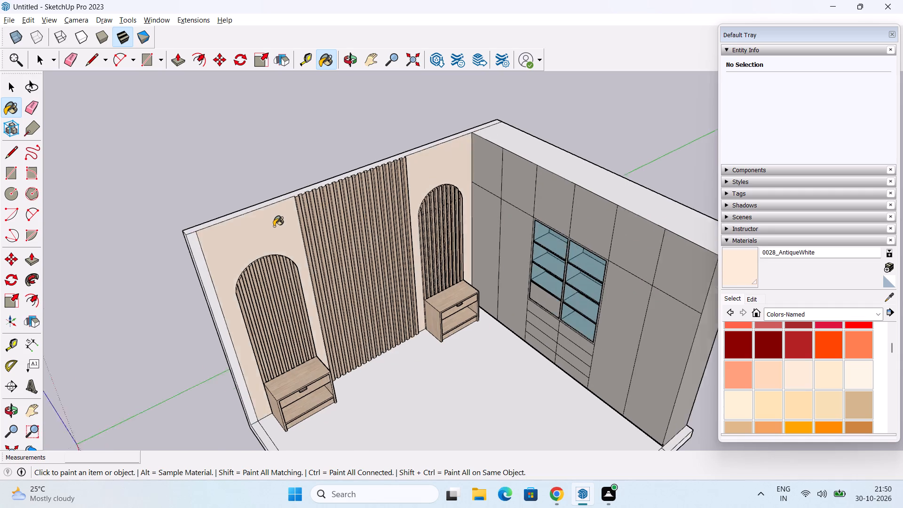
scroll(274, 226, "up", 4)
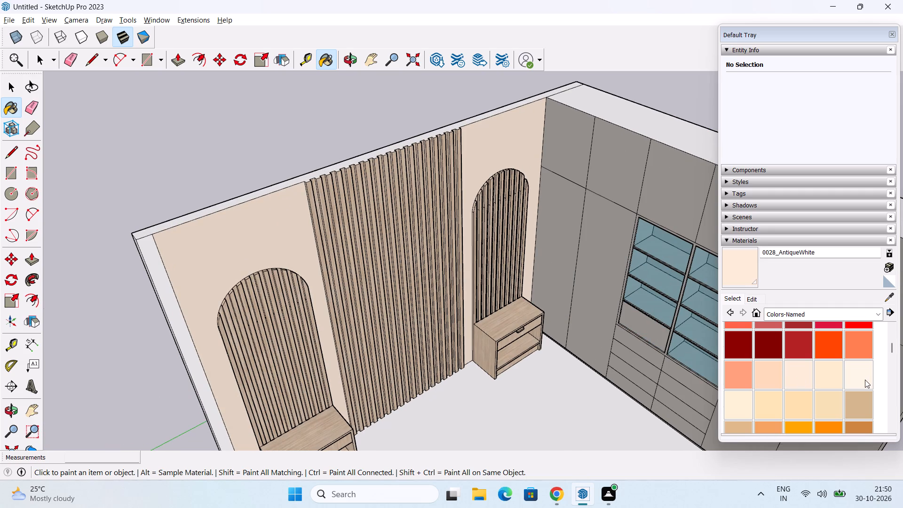
Repaint the two plain wall sections around the arches with 0030_OldLace.
left_click(865, 380)
left_click(481, 134)
left_click(222, 238)
scroll(323, 320, "down", 2)
middle_click_drag(347, 343, 342, 359)
Paint the room's floor with 0030_OldLace.
left_click(487, 413)
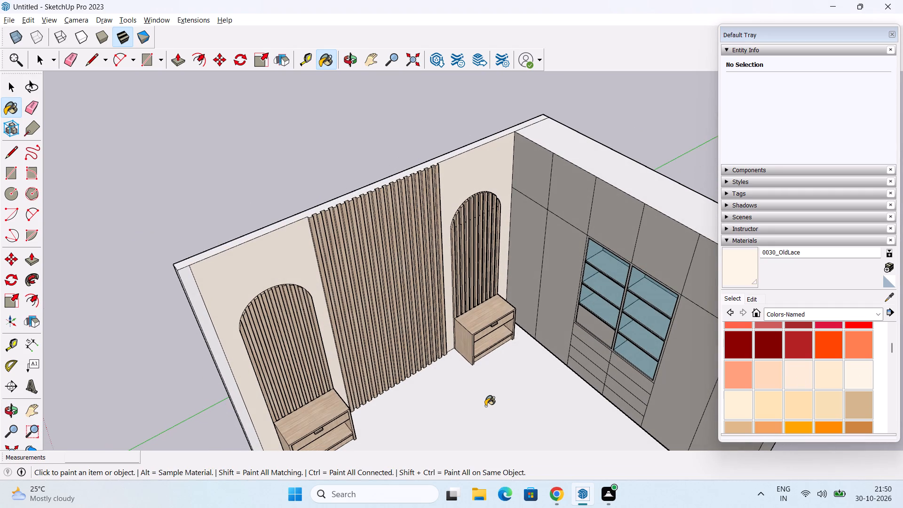
key("space")
scroll(495, 392, "down", 3)
middle_click_drag(489, 371, 398, 323)
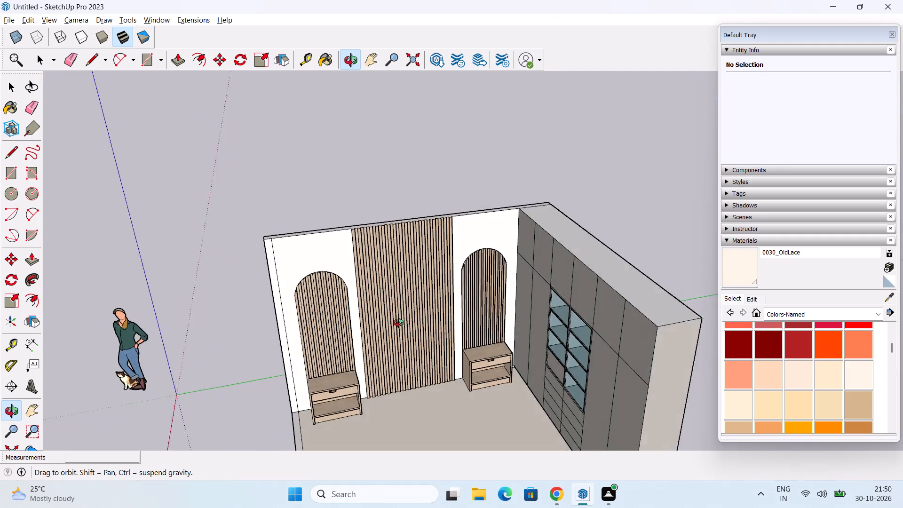
middle_click_drag(398, 323, 500, 372)
middle_click_drag(508, 373, 388, 234)
middle_click_drag(390, 319, 363, 326)
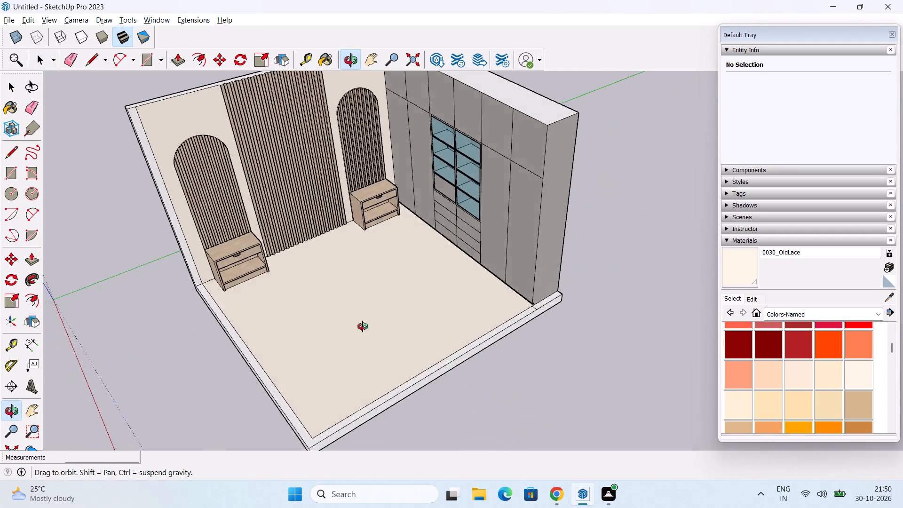
middle_click_drag(363, 326, 332, 310)
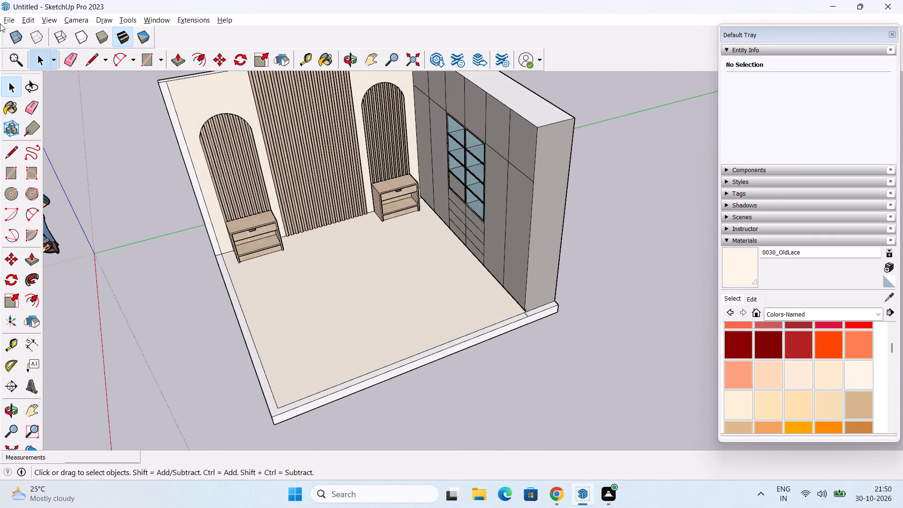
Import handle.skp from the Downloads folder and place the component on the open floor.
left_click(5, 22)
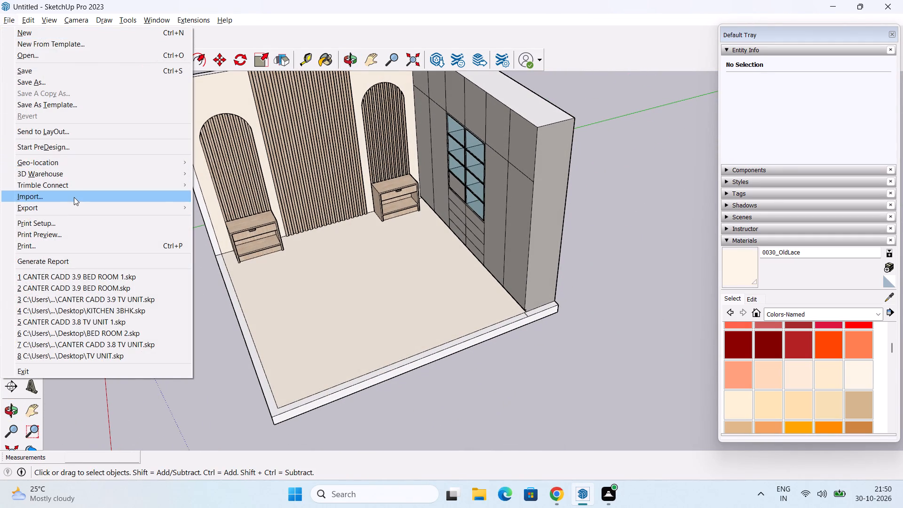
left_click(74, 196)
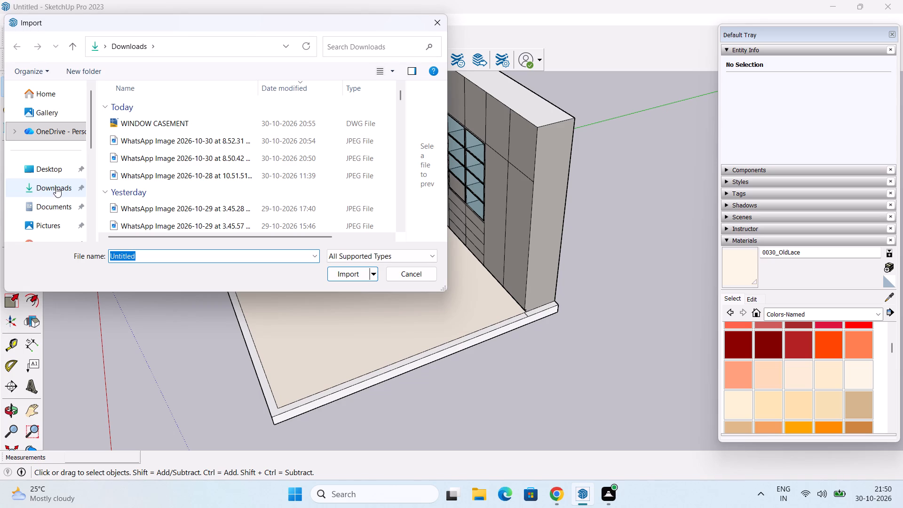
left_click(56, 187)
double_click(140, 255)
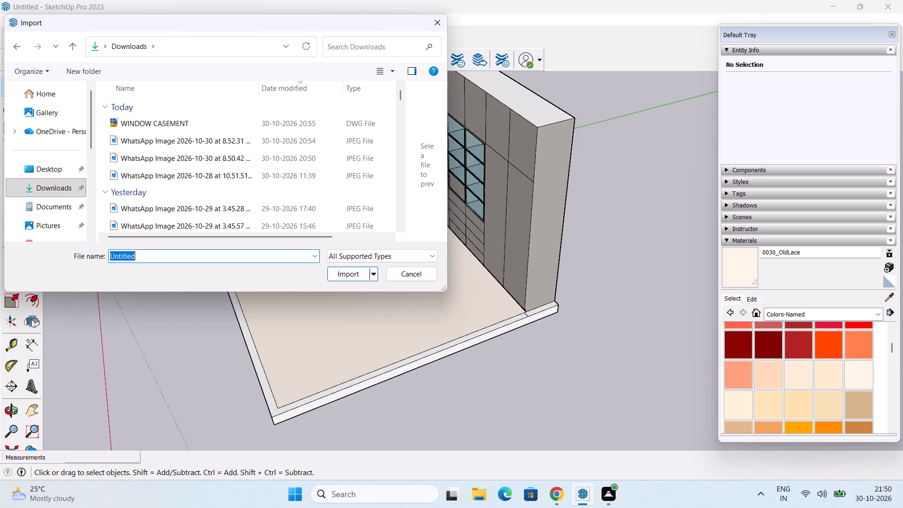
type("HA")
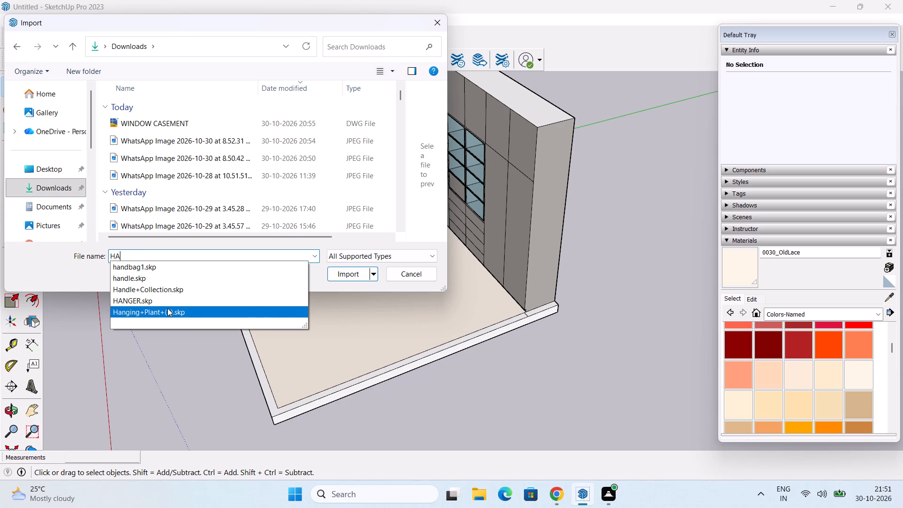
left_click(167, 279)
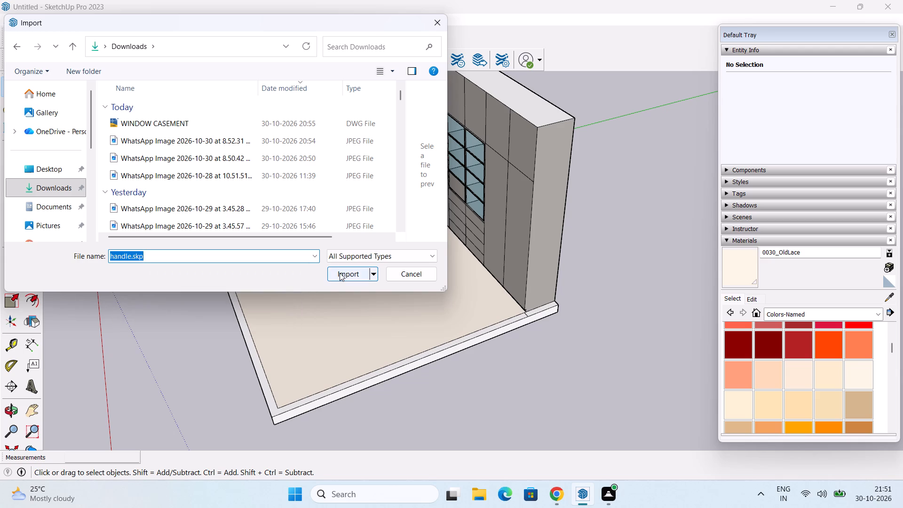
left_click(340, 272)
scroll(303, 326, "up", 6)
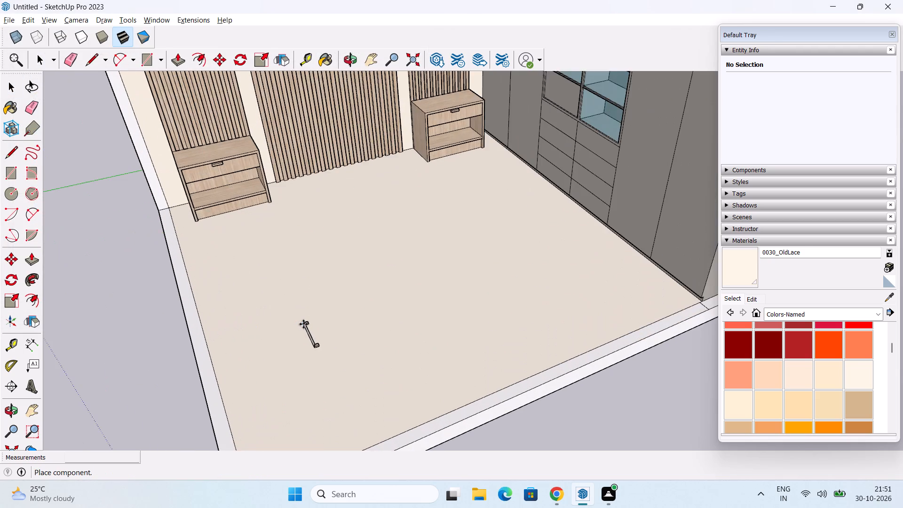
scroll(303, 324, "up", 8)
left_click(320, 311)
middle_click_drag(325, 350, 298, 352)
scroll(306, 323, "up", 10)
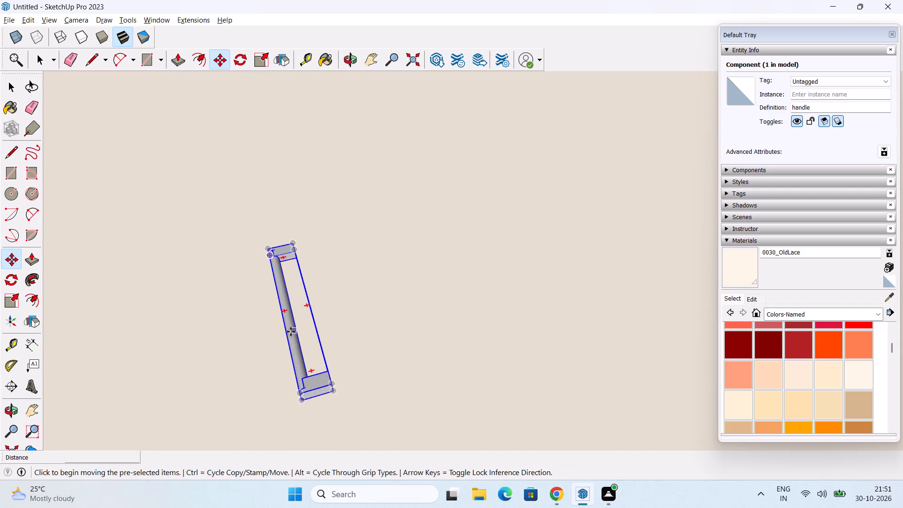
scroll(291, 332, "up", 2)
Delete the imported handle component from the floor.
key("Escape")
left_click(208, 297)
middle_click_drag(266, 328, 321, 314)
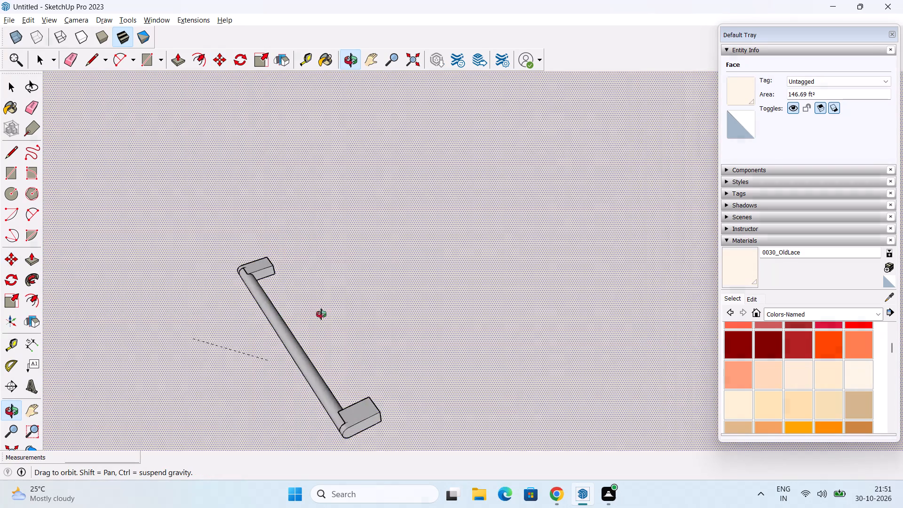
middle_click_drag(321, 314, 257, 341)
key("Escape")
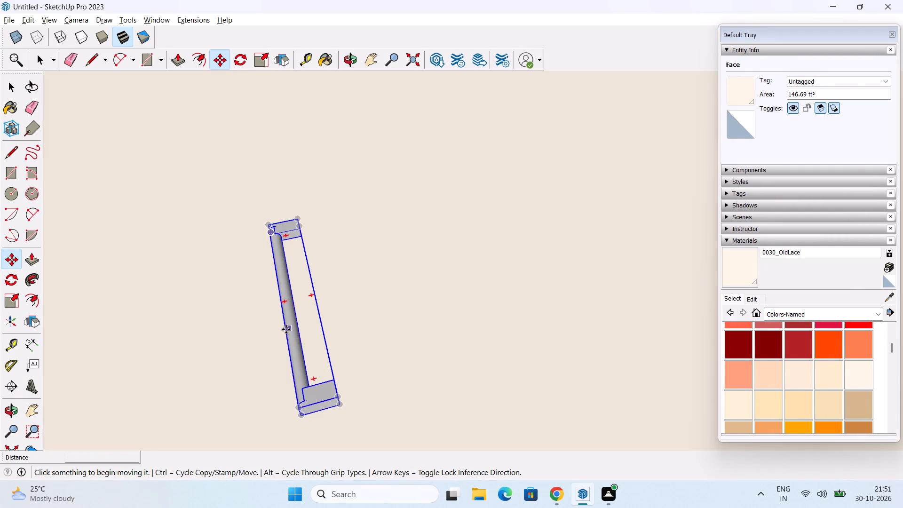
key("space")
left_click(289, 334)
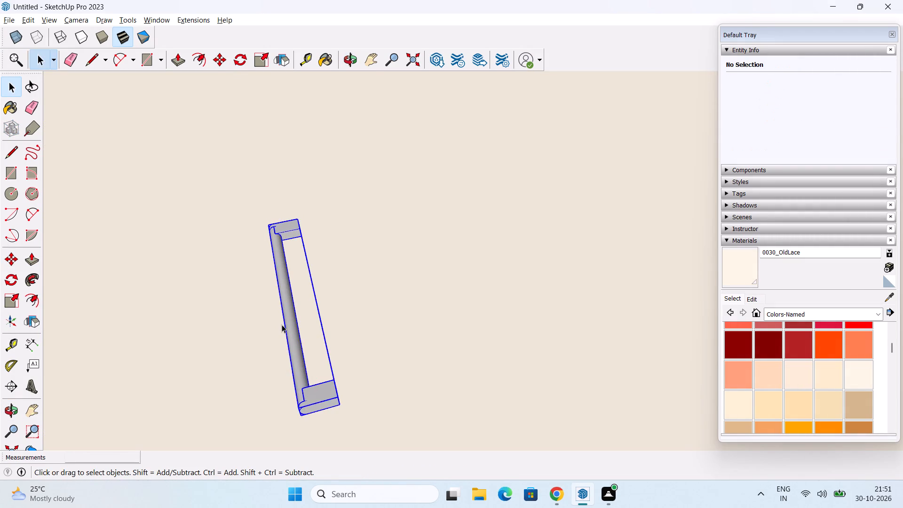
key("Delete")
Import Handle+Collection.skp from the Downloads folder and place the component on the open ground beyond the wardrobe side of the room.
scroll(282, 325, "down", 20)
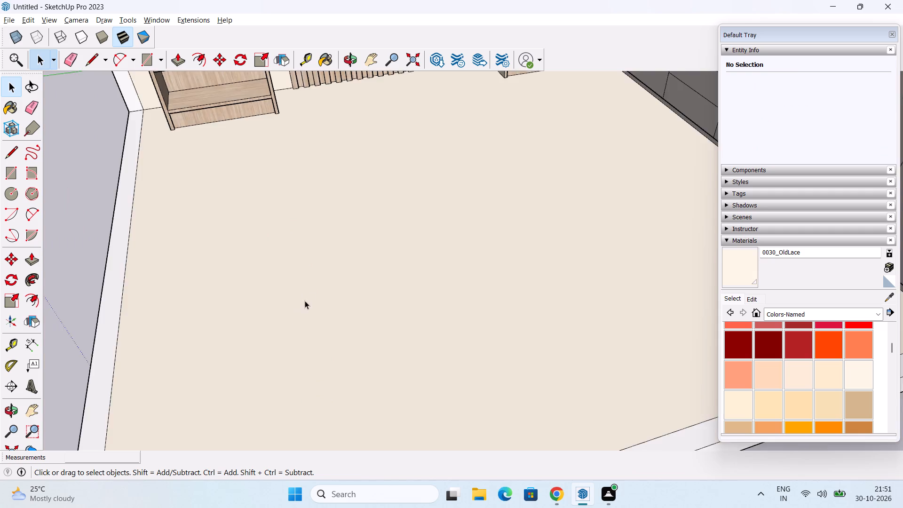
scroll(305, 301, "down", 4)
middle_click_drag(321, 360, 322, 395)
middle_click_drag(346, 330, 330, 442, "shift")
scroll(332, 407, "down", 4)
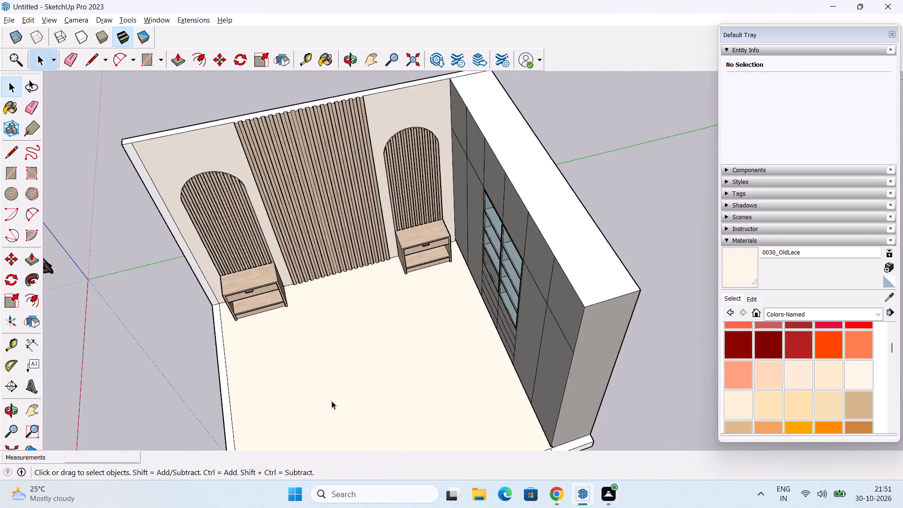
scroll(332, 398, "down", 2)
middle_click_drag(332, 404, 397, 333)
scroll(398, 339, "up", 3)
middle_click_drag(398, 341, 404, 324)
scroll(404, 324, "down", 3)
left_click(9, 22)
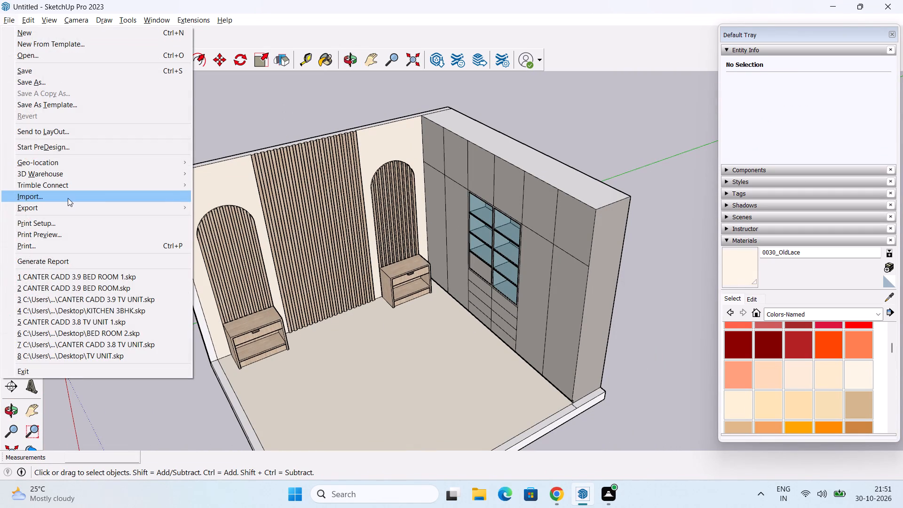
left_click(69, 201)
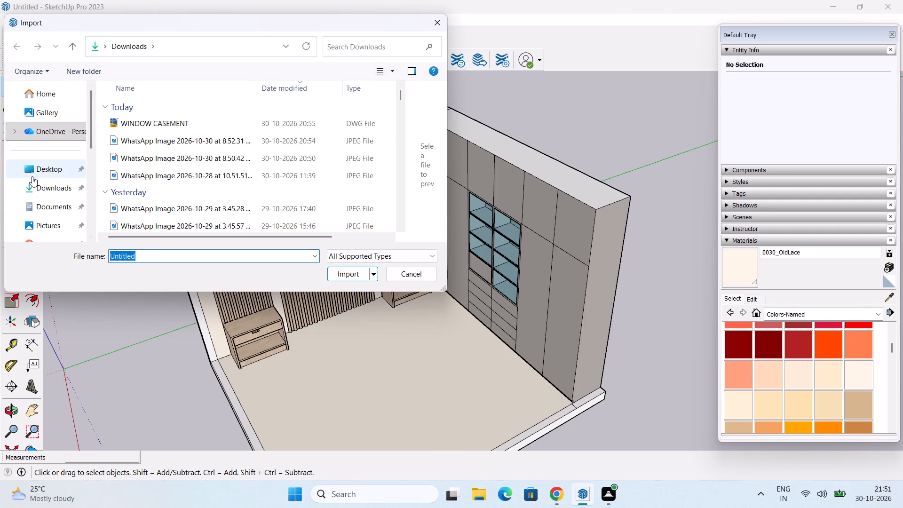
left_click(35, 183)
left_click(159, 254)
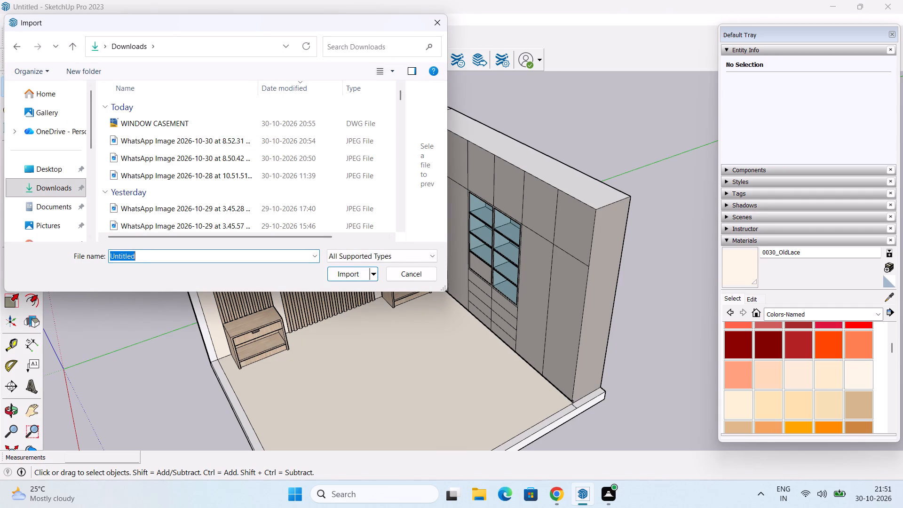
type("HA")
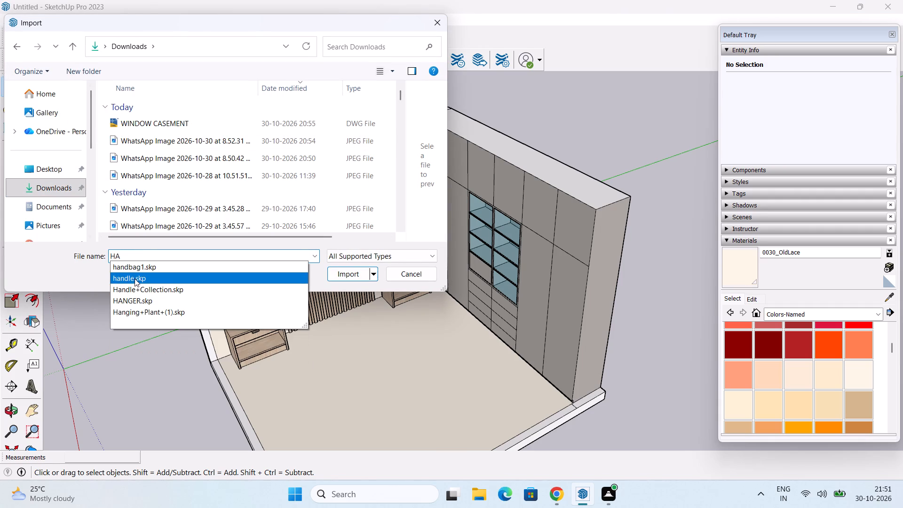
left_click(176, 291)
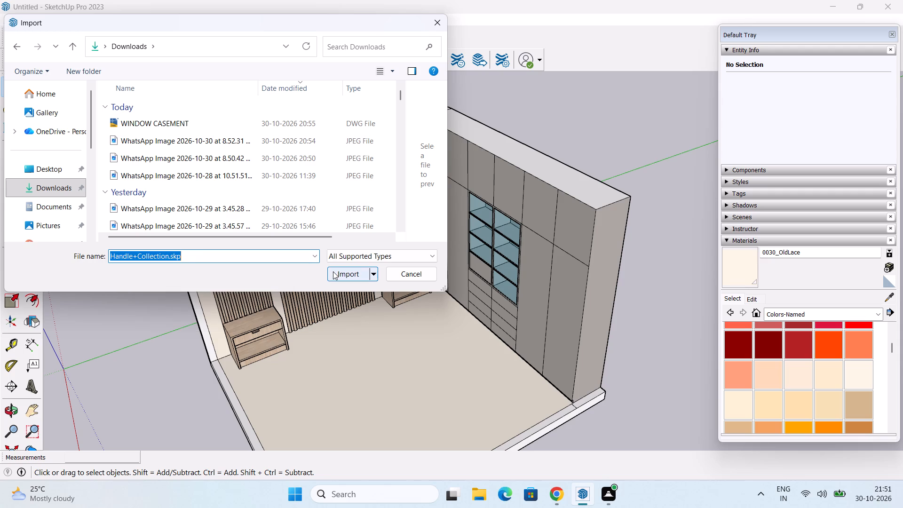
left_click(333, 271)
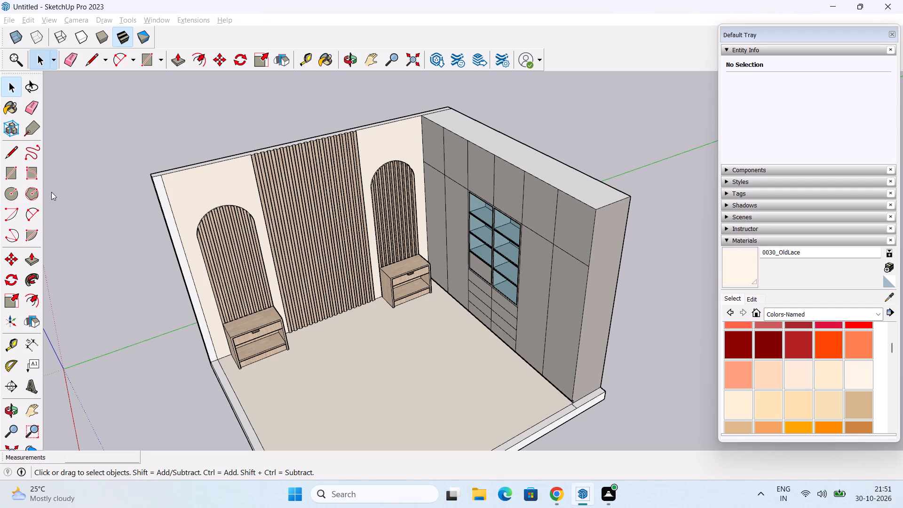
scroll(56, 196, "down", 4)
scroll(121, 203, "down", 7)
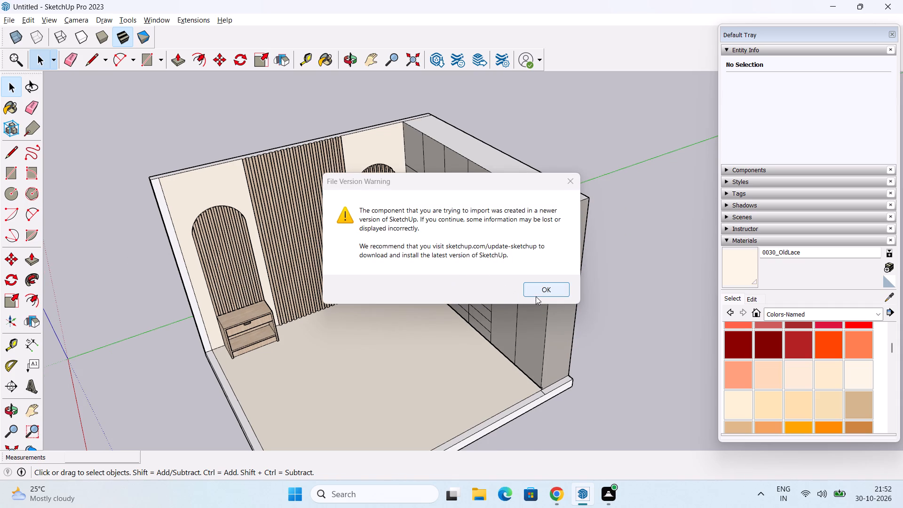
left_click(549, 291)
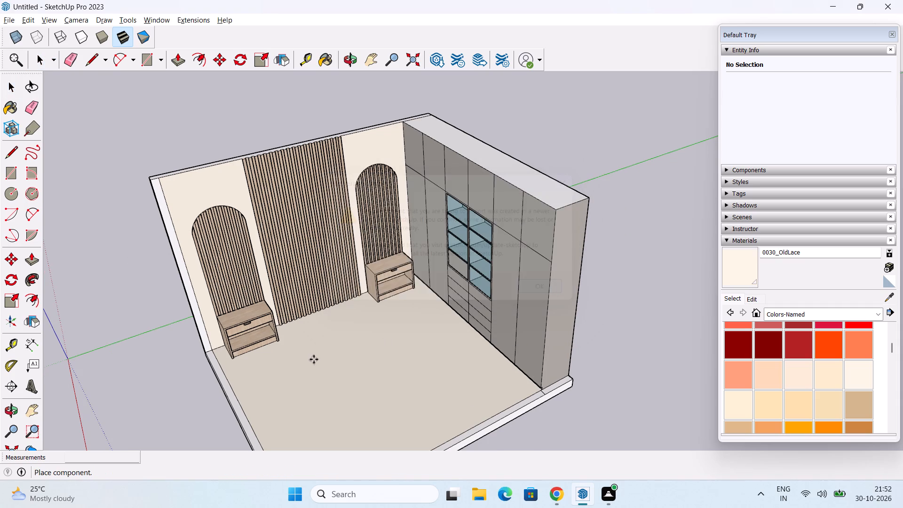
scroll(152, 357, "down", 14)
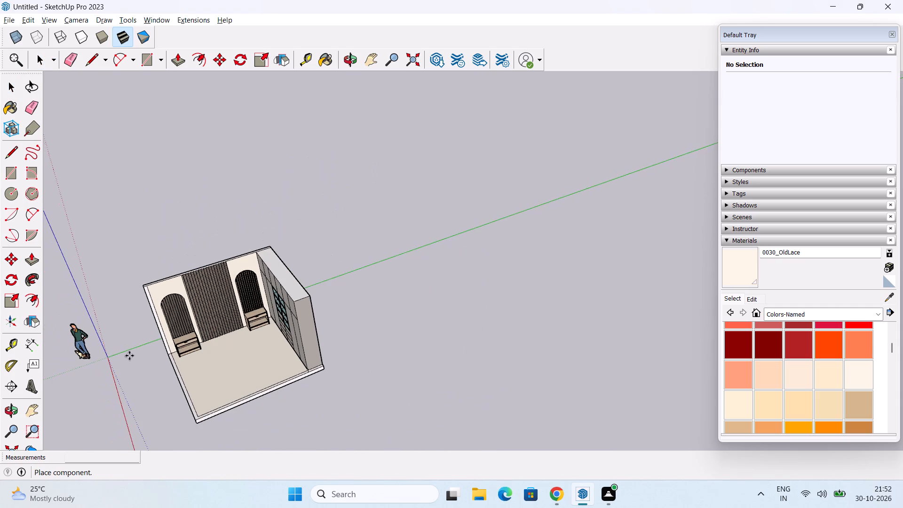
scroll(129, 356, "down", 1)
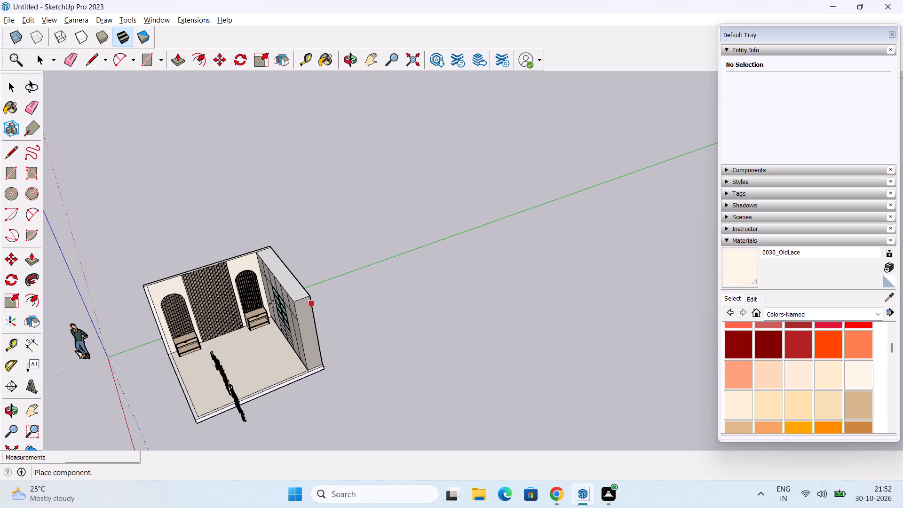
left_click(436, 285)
Examine the handle designs in the imported Handle+Collection component from close up and from the front.
scroll(397, 342, "up", 2)
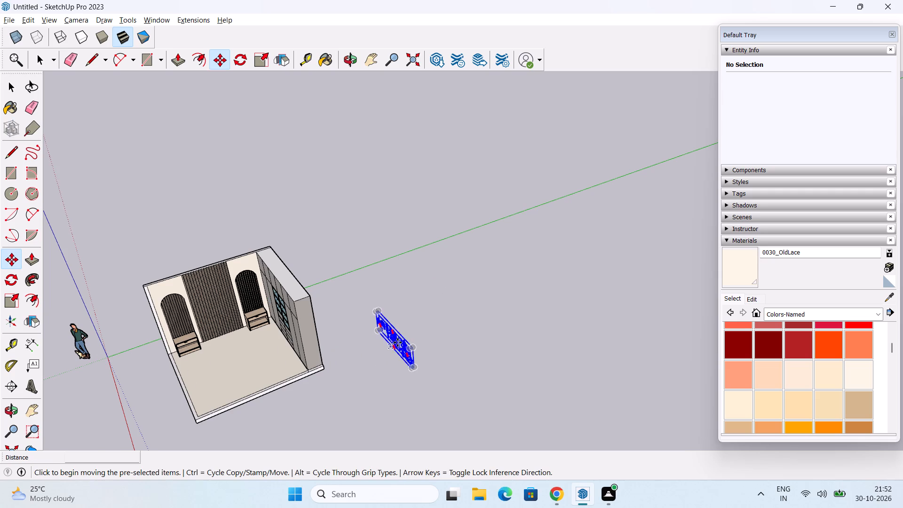
scroll(397, 342, "up", 15)
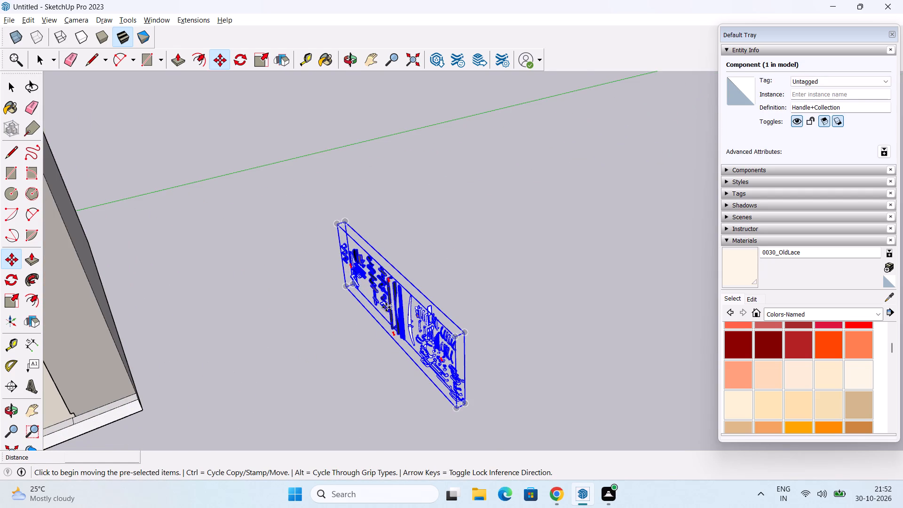
scroll(386, 307, "up", 5)
middle_click_drag(354, 343, 413, 333)
scroll(327, 329, "up", 3)
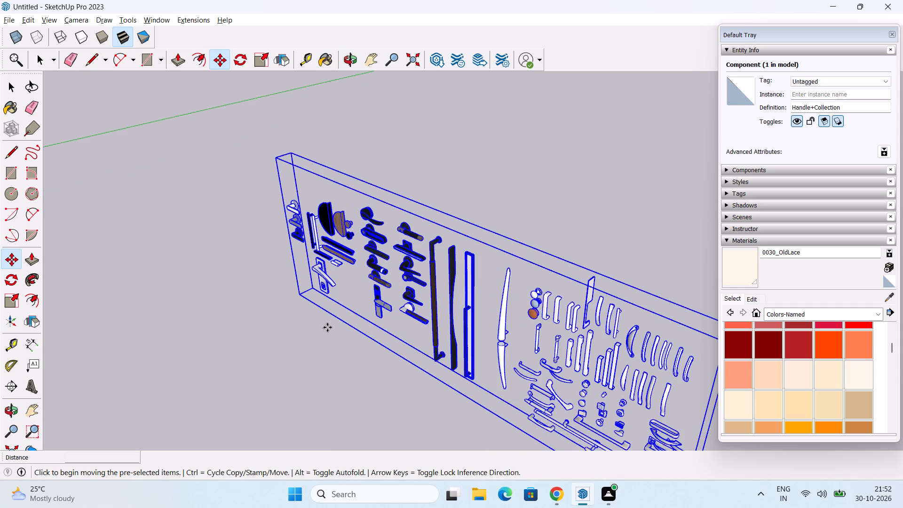
key("space")
left_click(298, 352)
middle_click_drag(460, 317, 520, 290)
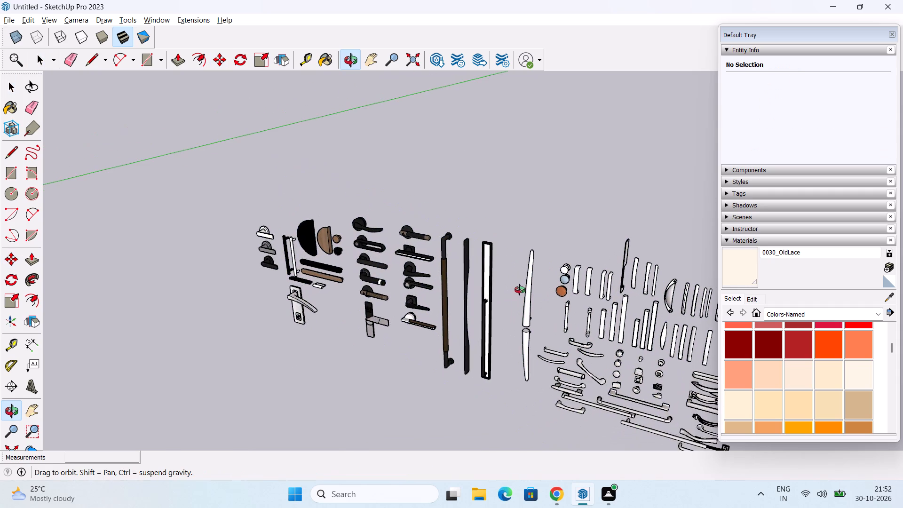
middle_click_drag(520, 290, 517, 312)
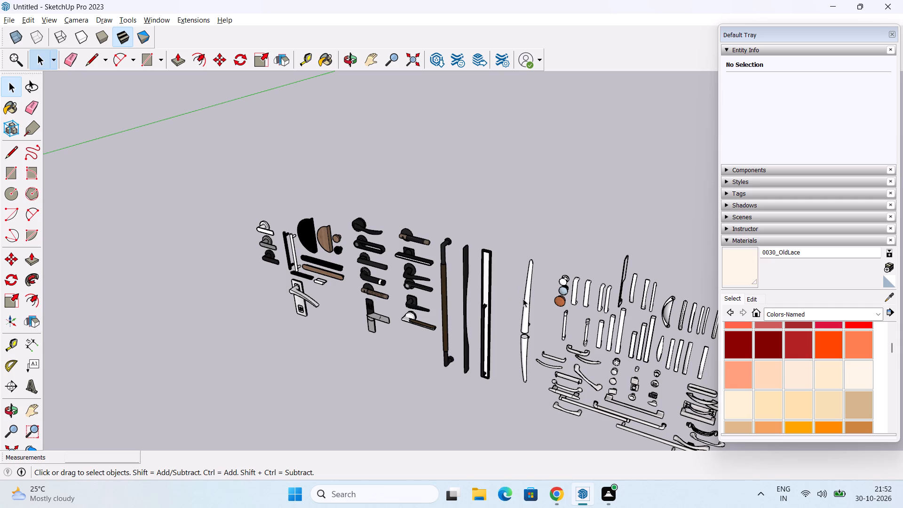
middle_click_drag(523, 299, 419, 261, "shift")
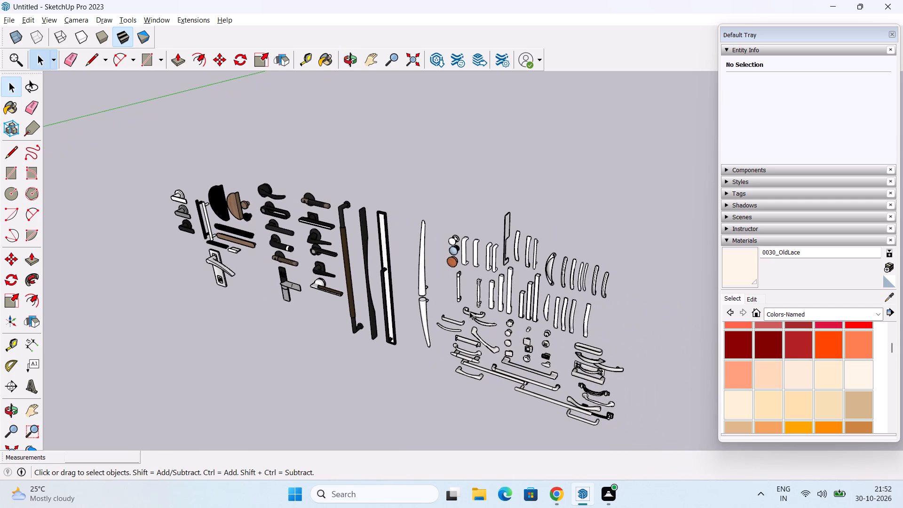
scroll(474, 315, "up", 3)
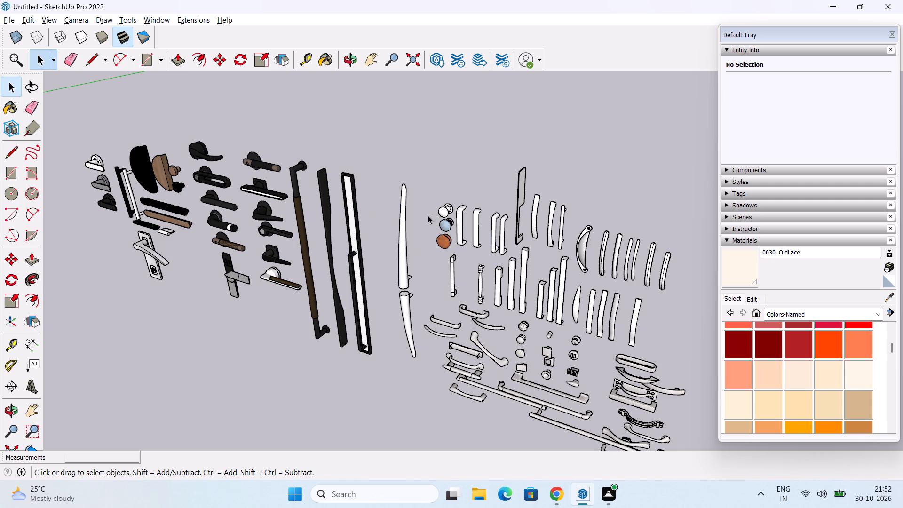
middle_click_drag(300, 293, 436, 261)
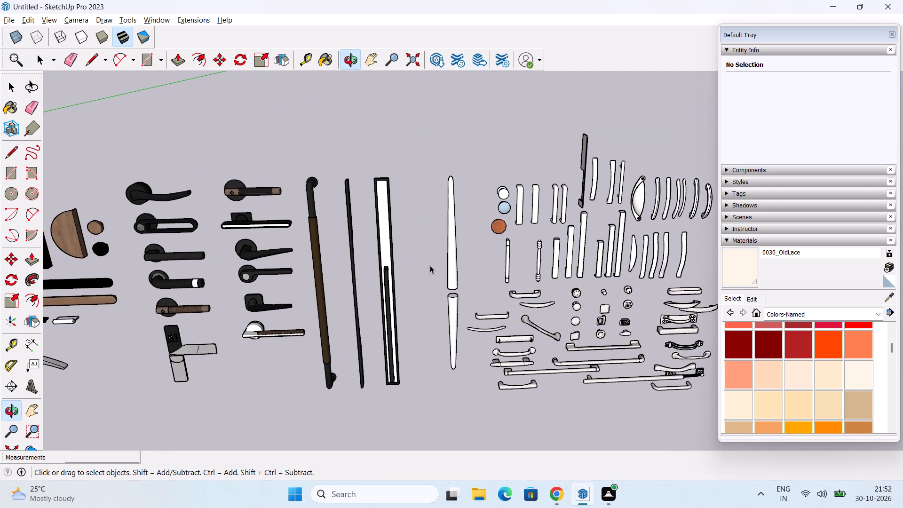
scroll(407, 276, "down", 3)
middle_click_drag(383, 312, 414, 254)
scroll(394, 297, "down", 3)
middle_click_drag(396, 304, 386, 313)
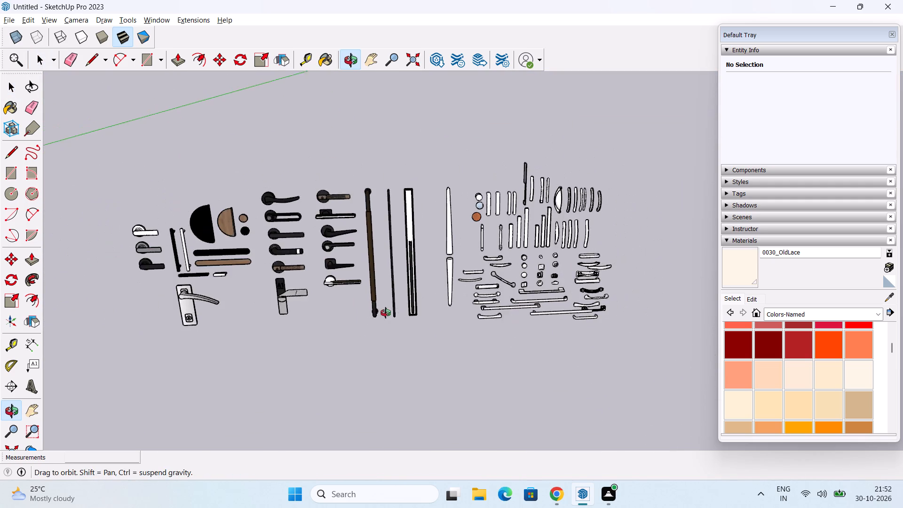
middle_click_drag(386, 313, 347, 321)
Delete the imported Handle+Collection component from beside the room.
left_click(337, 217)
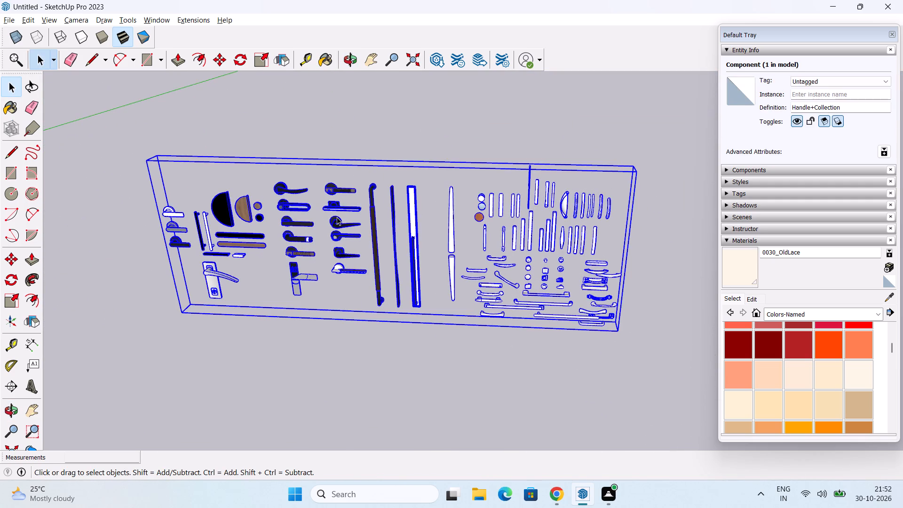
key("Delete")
Save the bedroom model to the Desktop as CANTER CADD 3.9 BED ROOM 2 in SketchUp Models (*.skp) format.
middle_click_drag(333, 234, 201, 260)
scroll(187, 248, "down", 9)
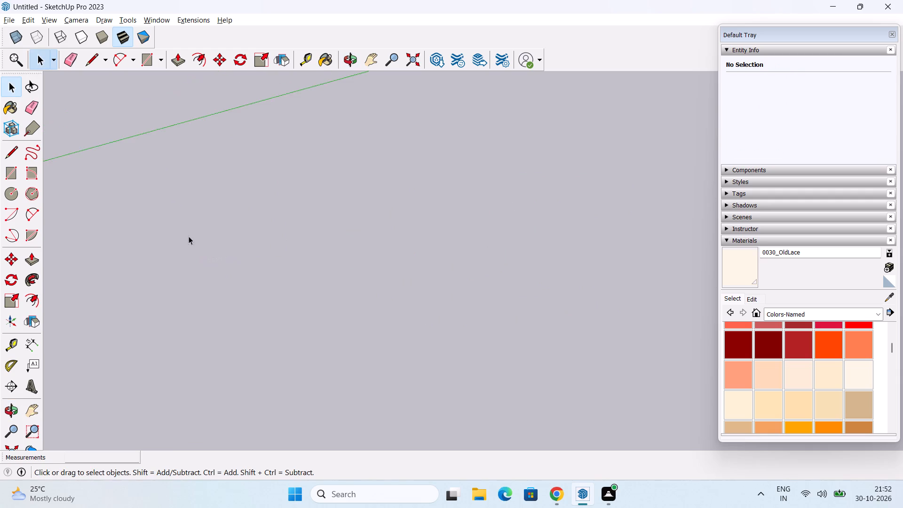
scroll(189, 236, "down", 13)
middle_click_drag(199, 244, 459, 255)
scroll(216, 281, "up", 2)
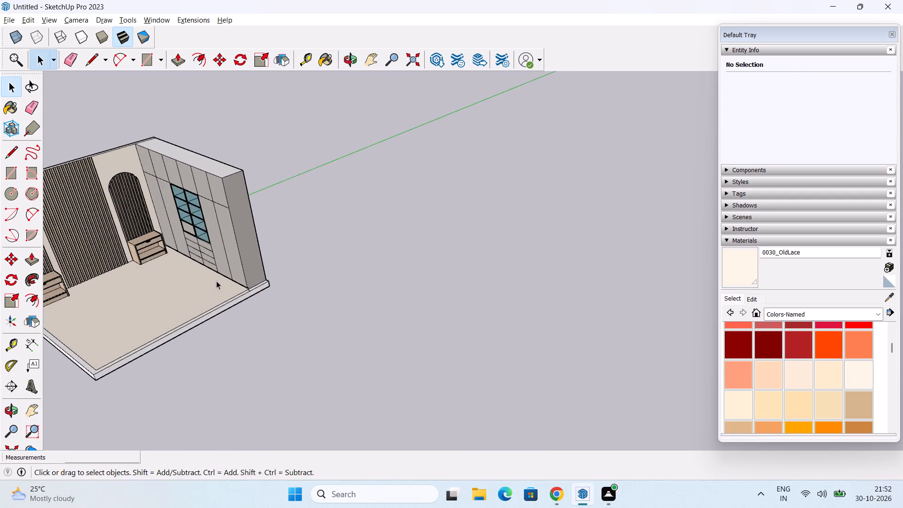
middle_click_drag(216, 281, 382, 271)
middle_click_drag(403, 310, 346, 294)
scroll(358, 230, "up", 3)
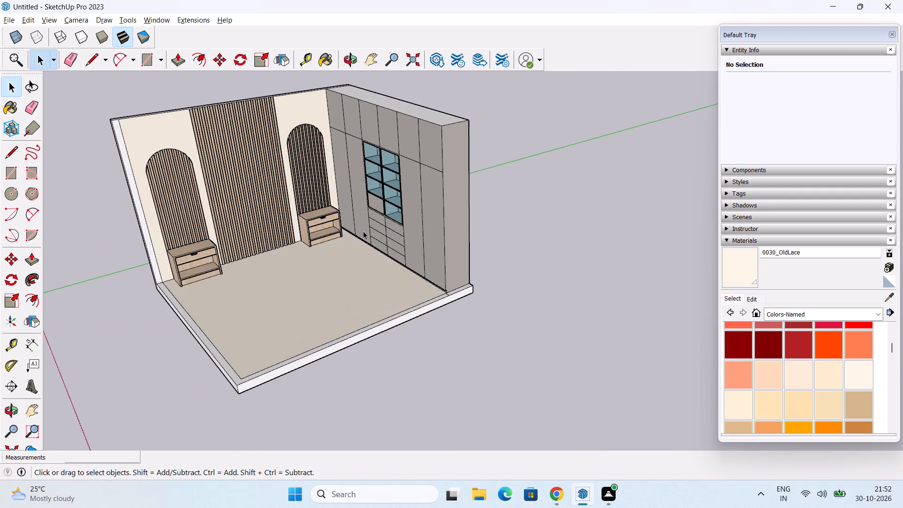
key("ctrl+s")
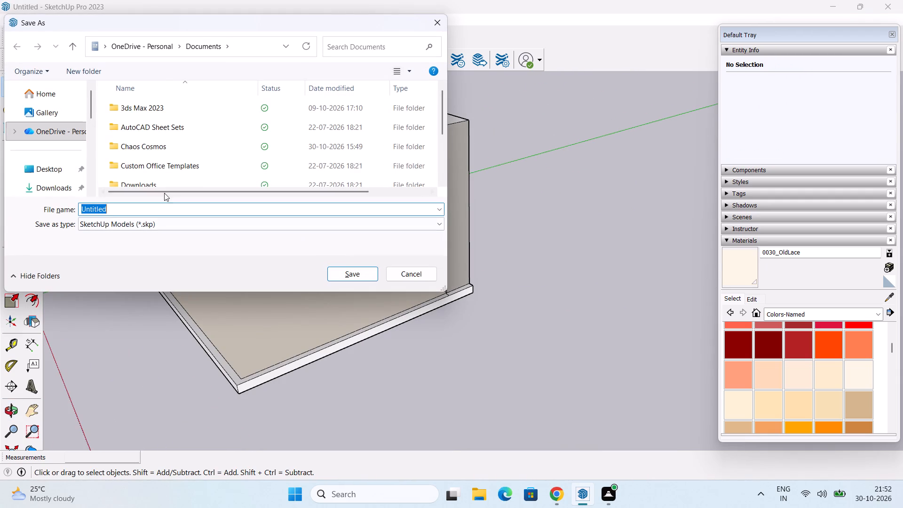
left_click(66, 169)
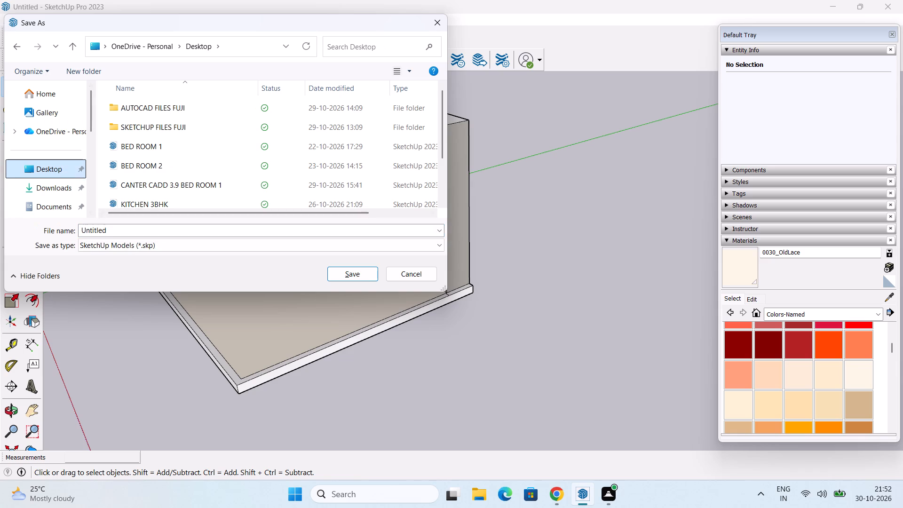
left_click(135, 231)
type("CA")
left_click(199, 236)
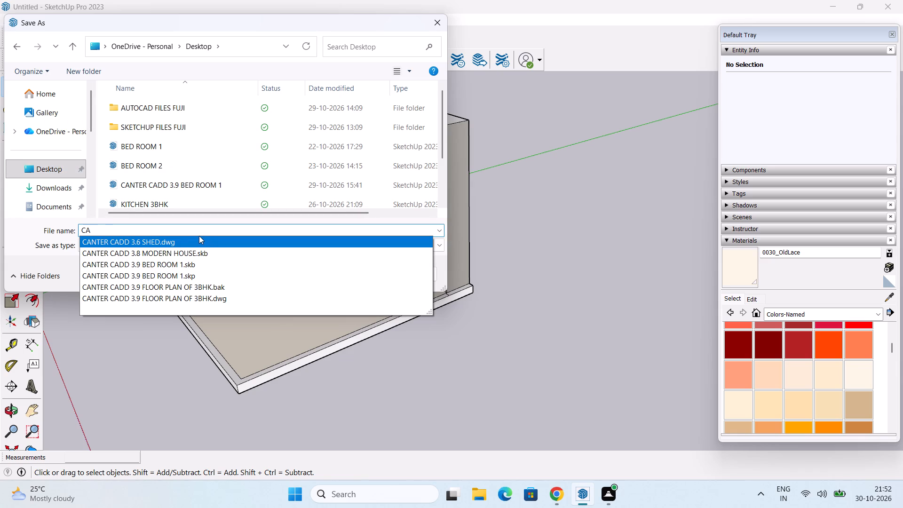
double_click(197, 231)
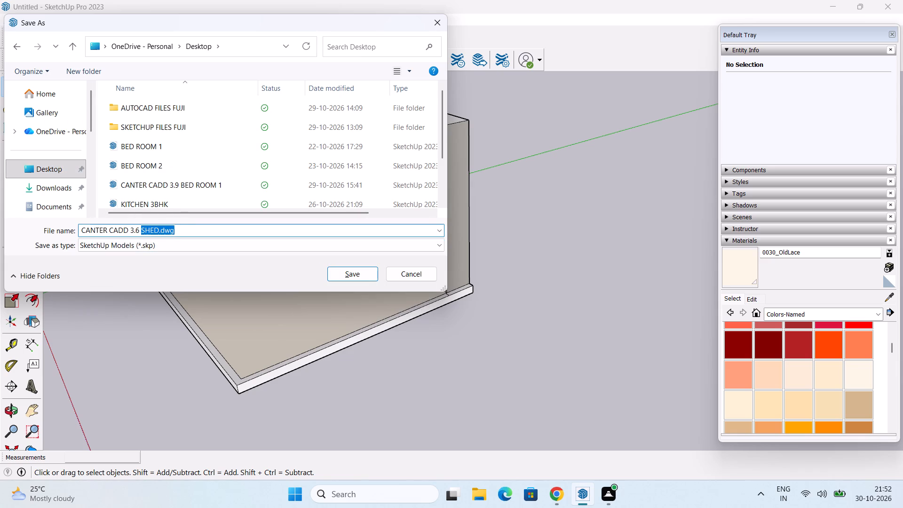
key("BackSpace")
key("BackSpace")
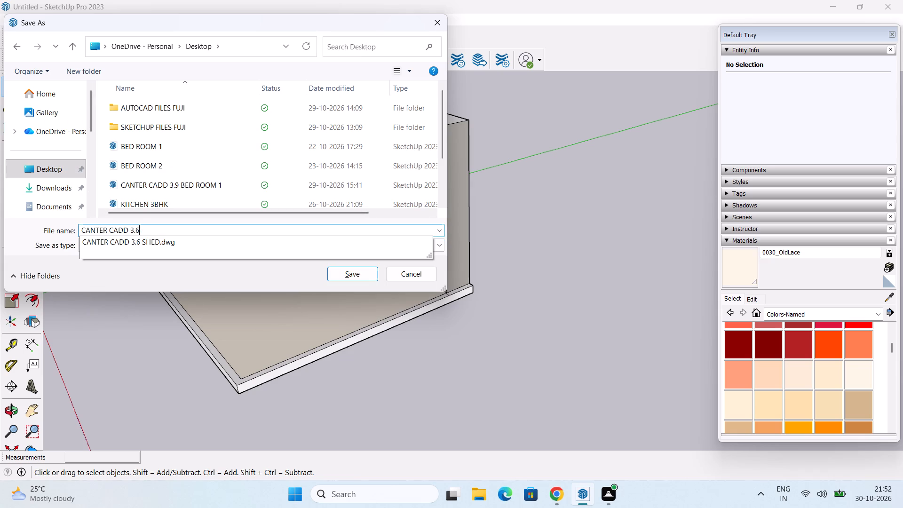
key("BackSpace")
key("9")
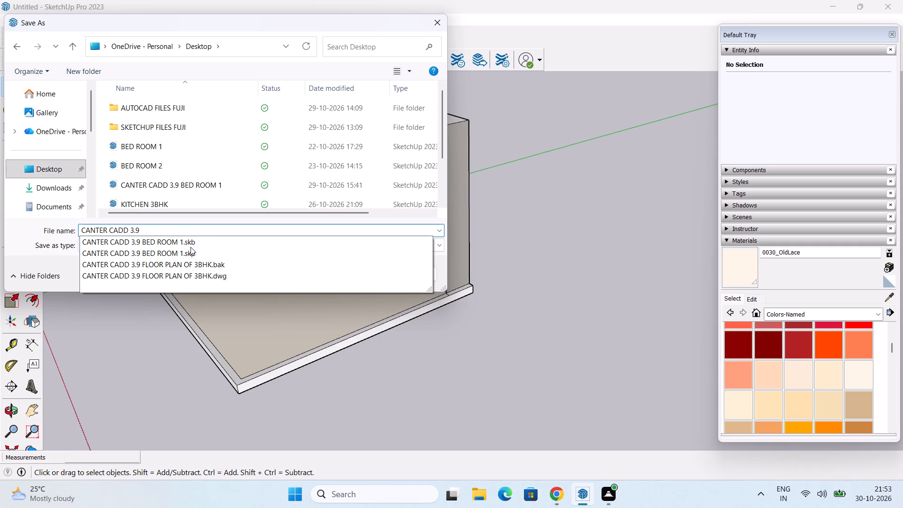
key("space")
type("BED ROOM")
key("space")
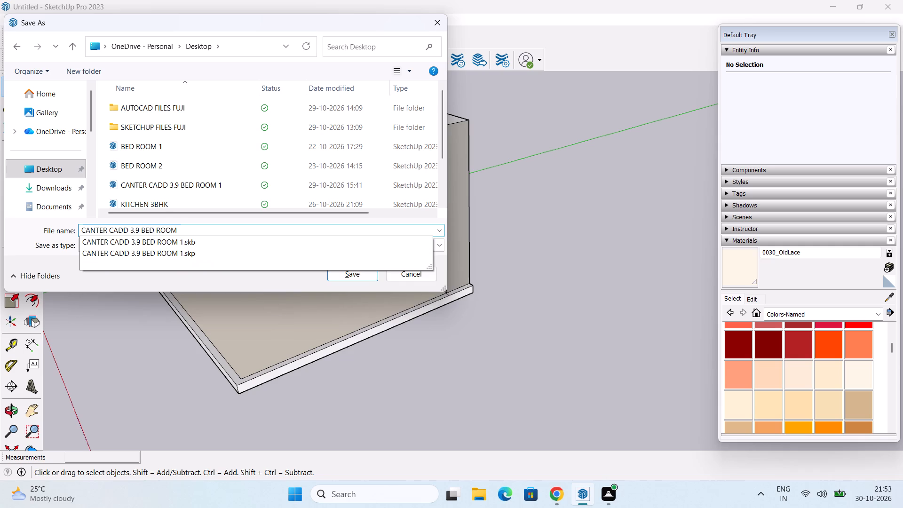
key("2")
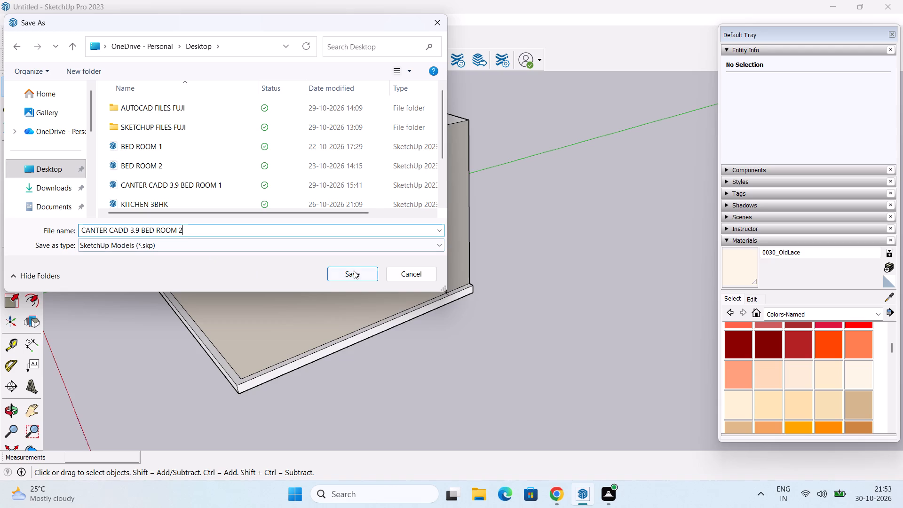
left_click(343, 274)
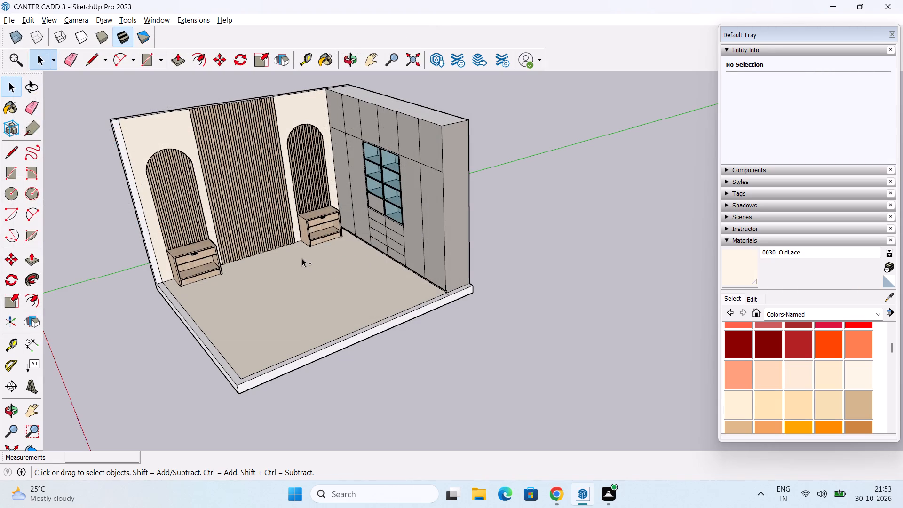
key("ctrl+s")
key("ctrl+s")
Switch to Chrome, look up sketchup 3d warehouse on Google and open the 3D Warehouse site.
key("alt+Tab")
key("alt+Tab")
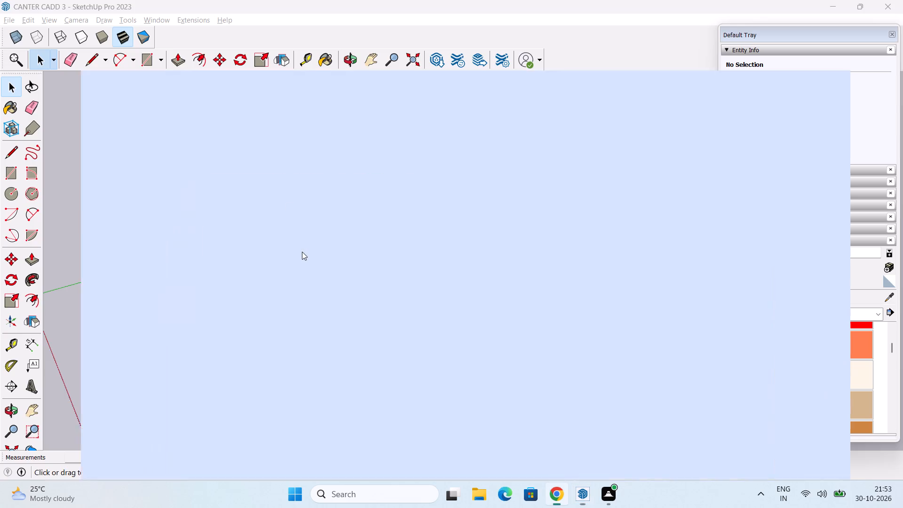
left_click(148, 38)
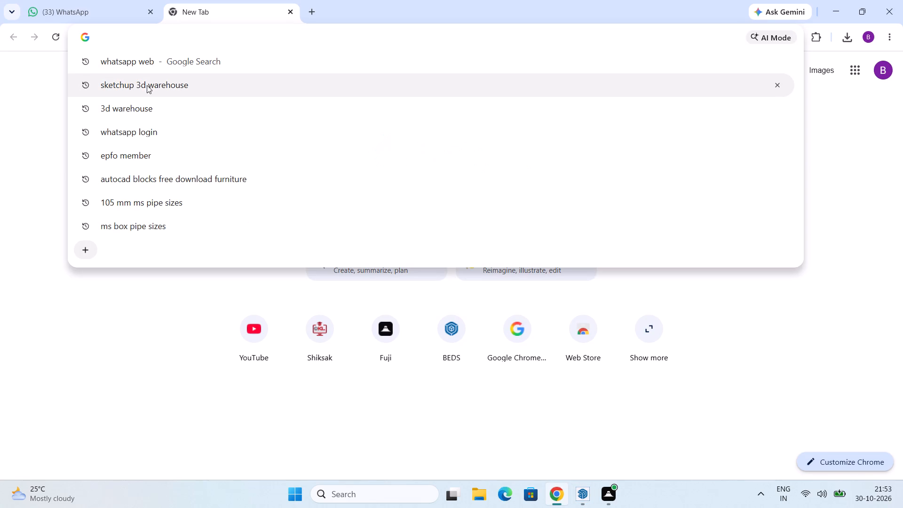
left_click(158, 88)
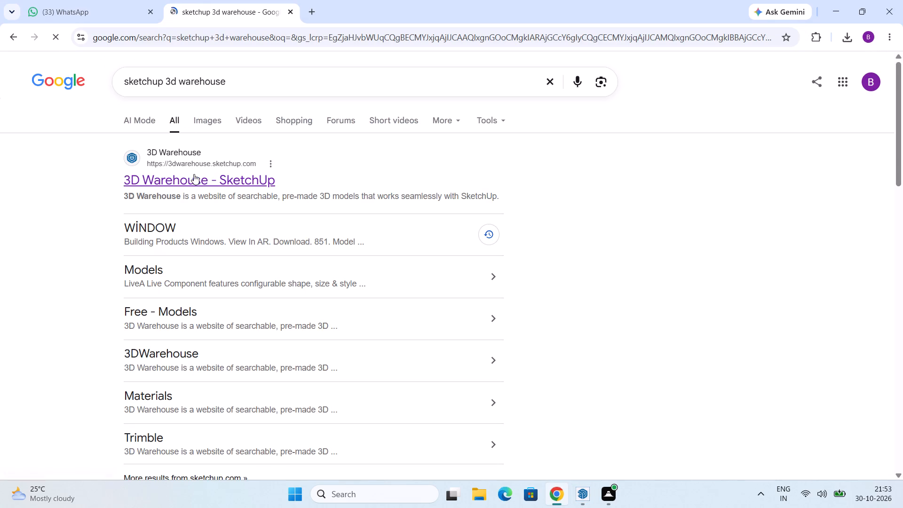
double_click(192, 181)
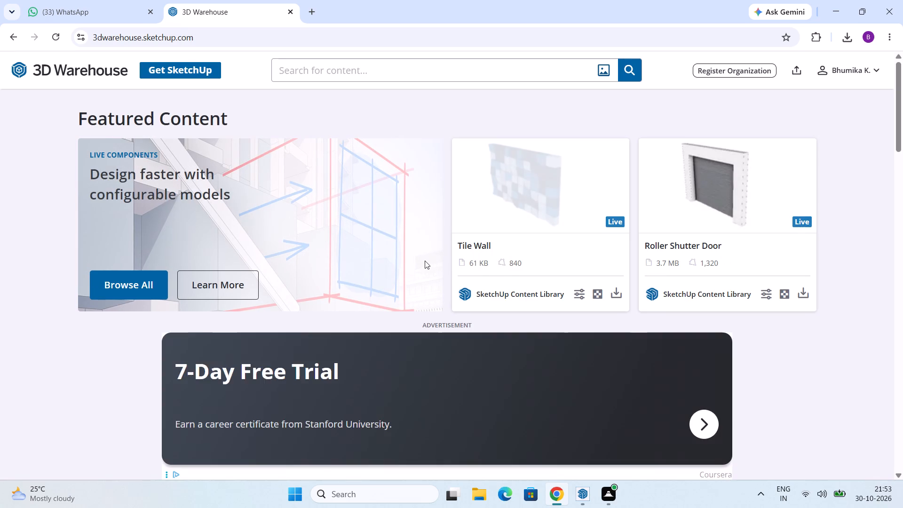
scroll(426, 260, "down", 7)
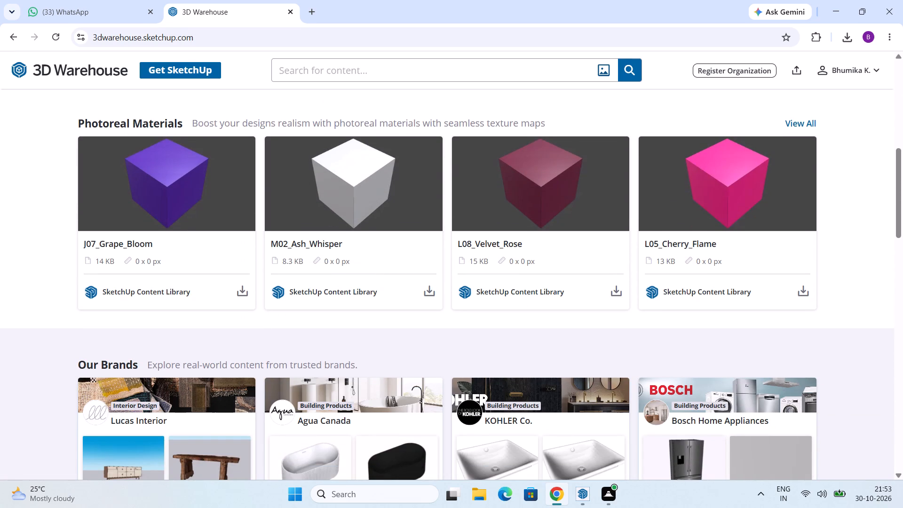
Search 3D Warehouse for HANDLE.
left_click(358, 64)
type("HANDL")
key("e")
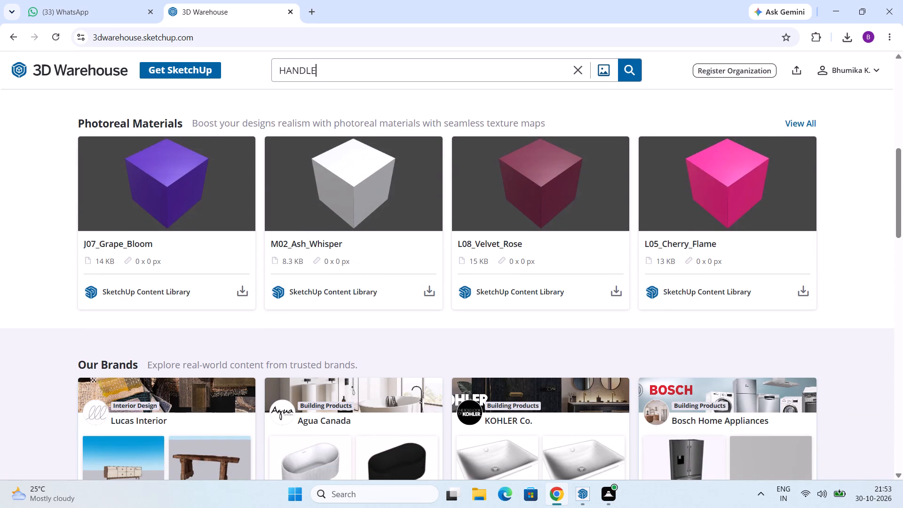
key("Return")
Look through the HANDLE model results for a handle design that suits the wardrobe.
scroll(385, 246, "up", 3)
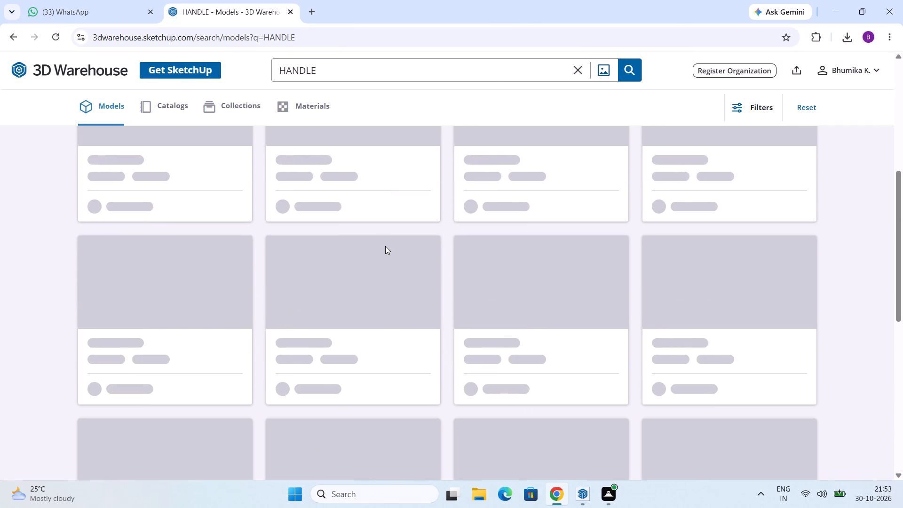
scroll(398, 230, "down", 3)
scroll(387, 264, "up", 3)
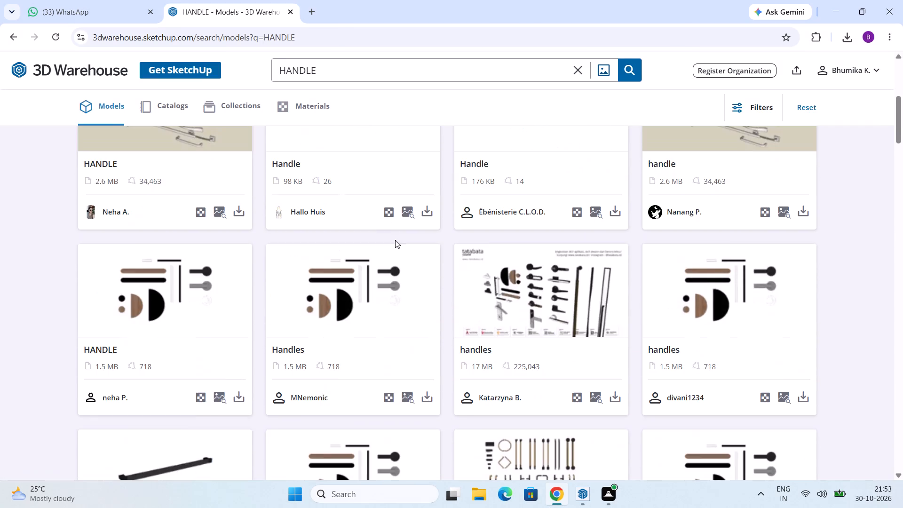
scroll(405, 242, "up", 3)
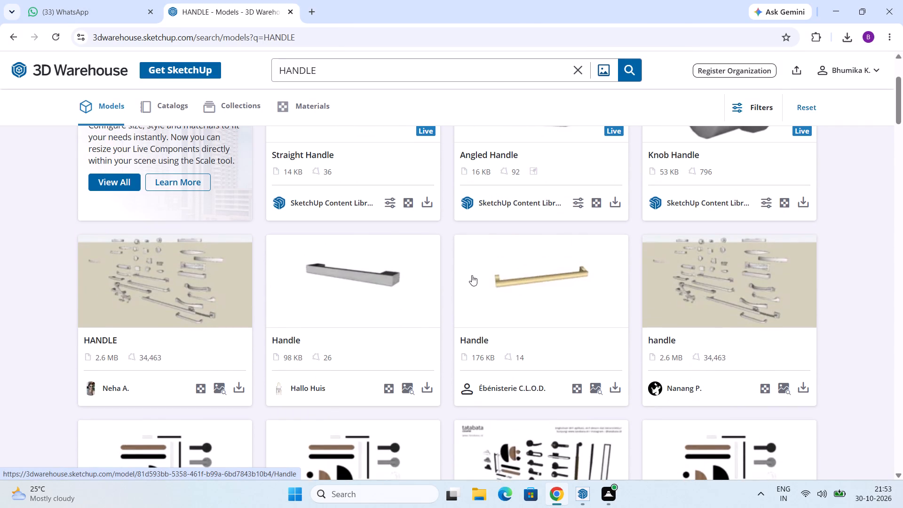
scroll(497, 274, "up", 3)
scroll(507, 251, "down", 6)
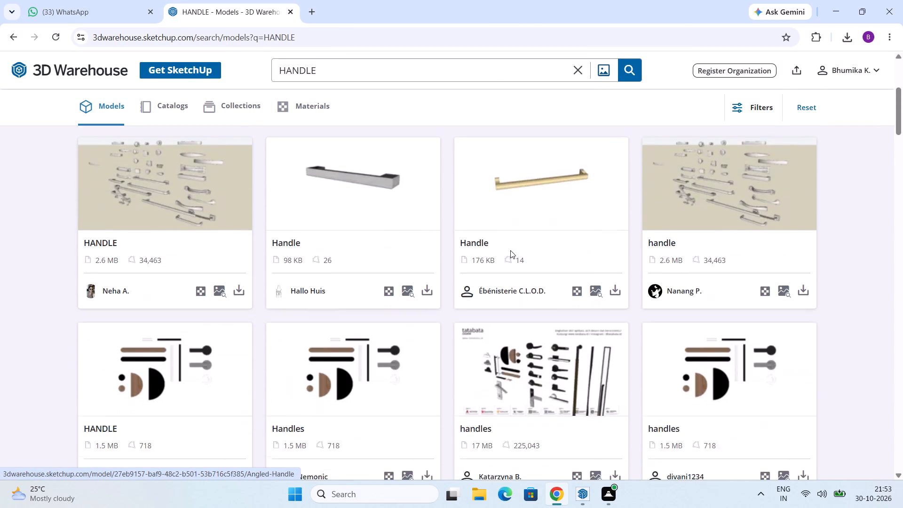
scroll(521, 247, "down", 4)
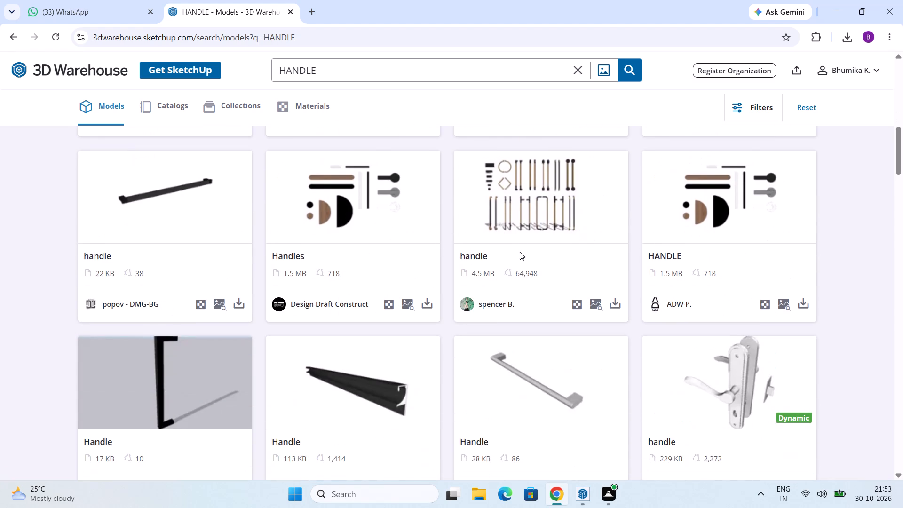
scroll(189, 240, "up", 2)
scroll(226, 218, "down", 7)
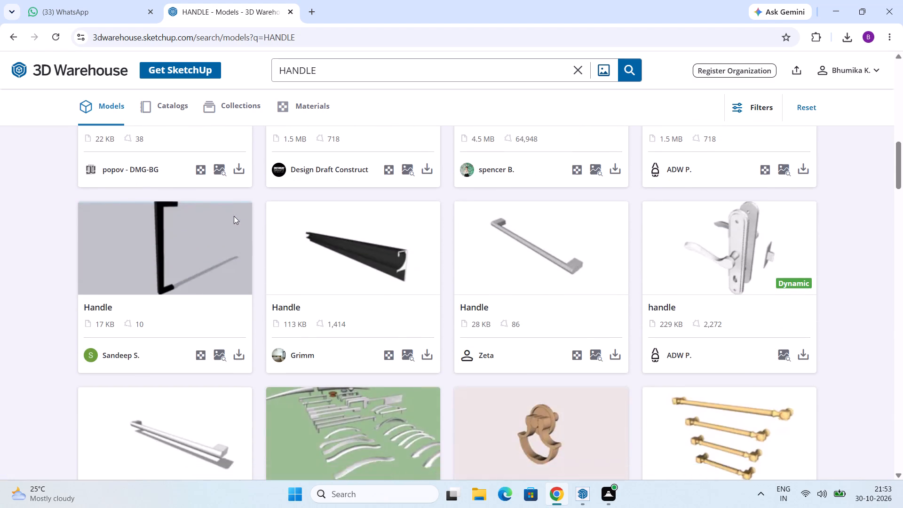
scroll(234, 216, "down", 1)
scroll(372, 226, "down", 2)
scroll(404, 232, "up", 3)
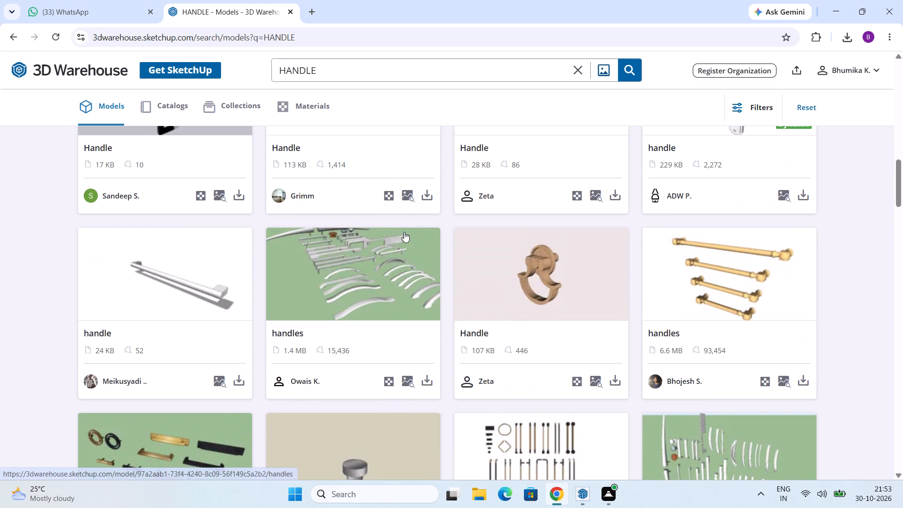
scroll(404, 233, "down", 10)
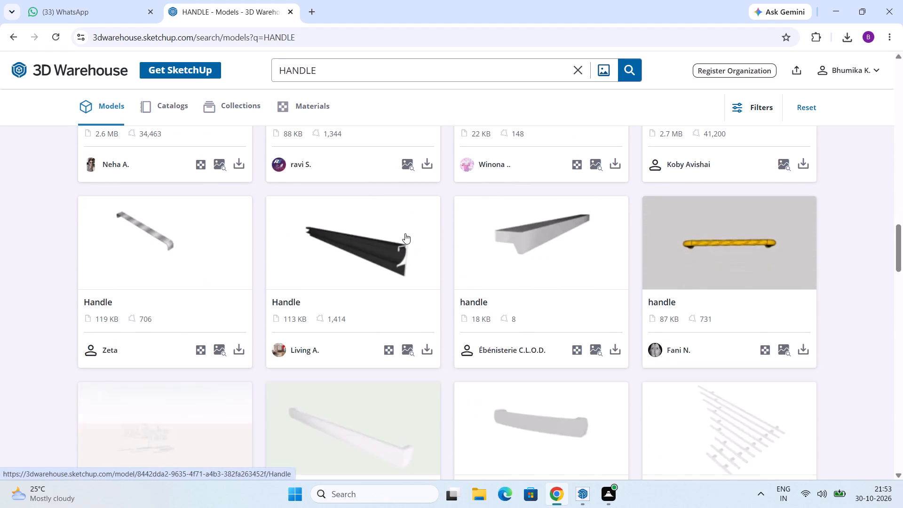
scroll(405, 233, "down", 4)
scroll(428, 247, "up", 10)
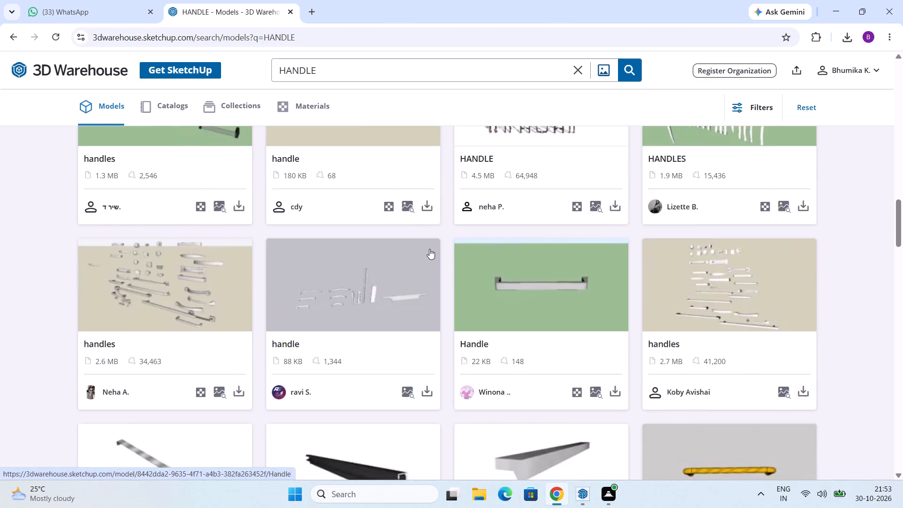
scroll(429, 249, "up", 16)
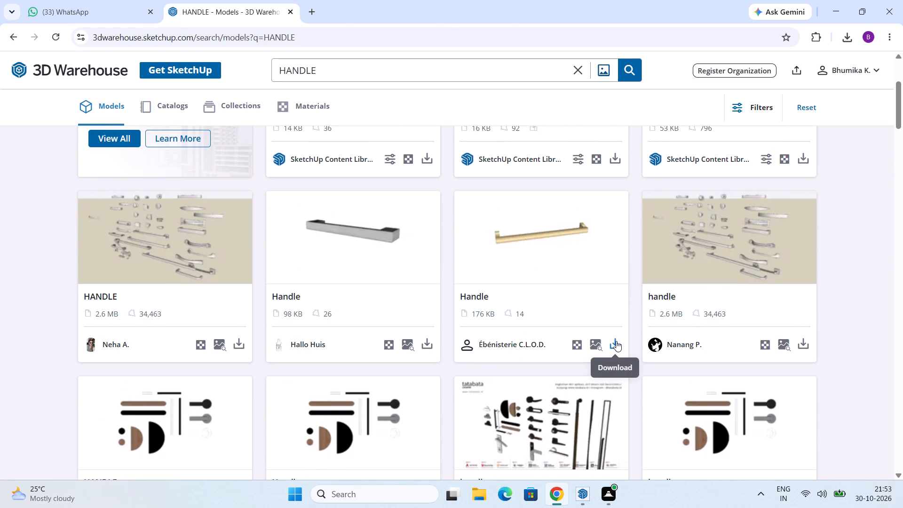
Download the 176 KB gold bar Handle model by Ébénisterie C.L.O.D. as a SketchUp file.
left_click(616, 341)
left_click(641, 365)
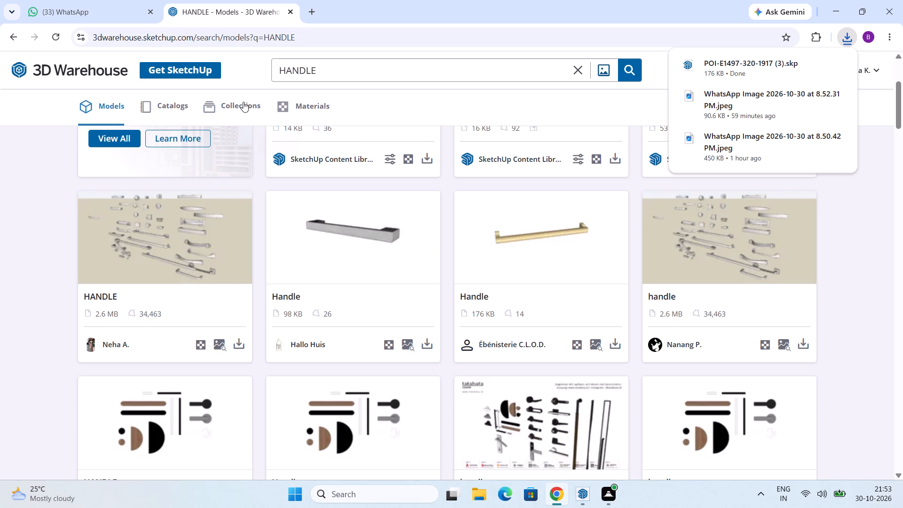
key("alt+Tab")
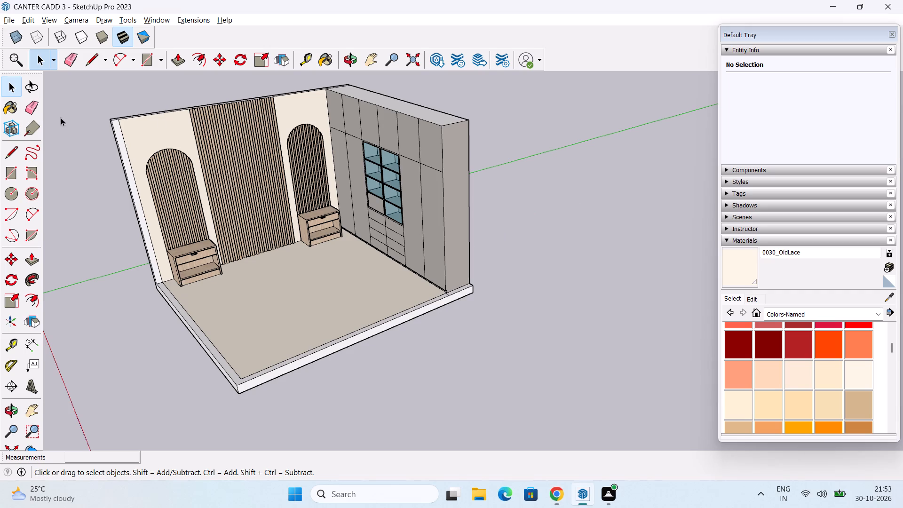
left_click(12, 23)
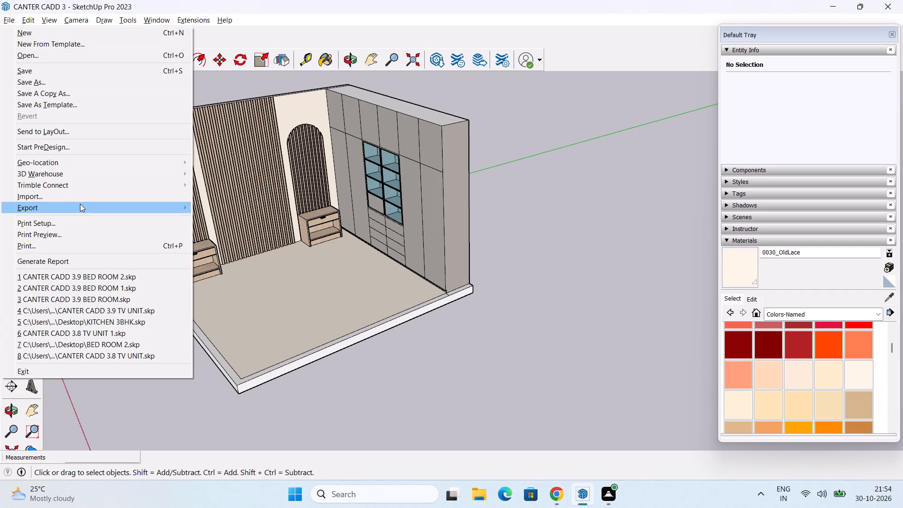
left_click(79, 196)
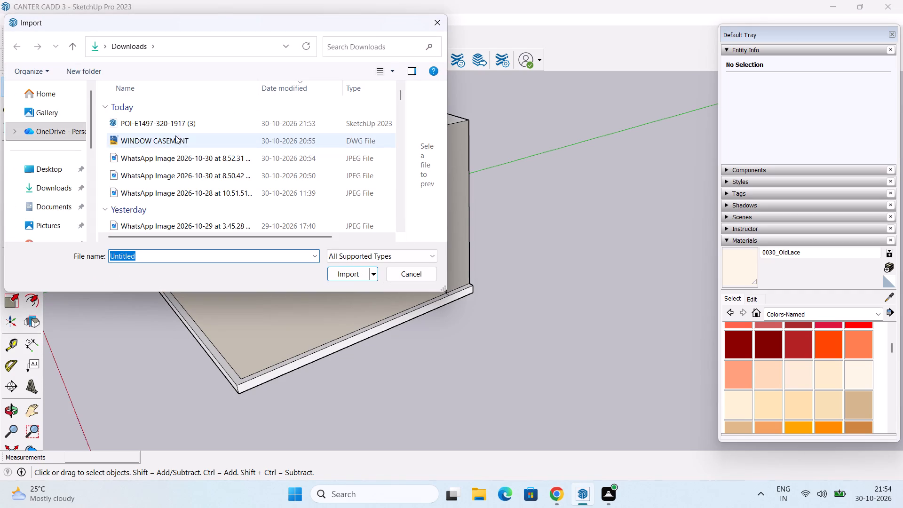
left_click(174, 125)
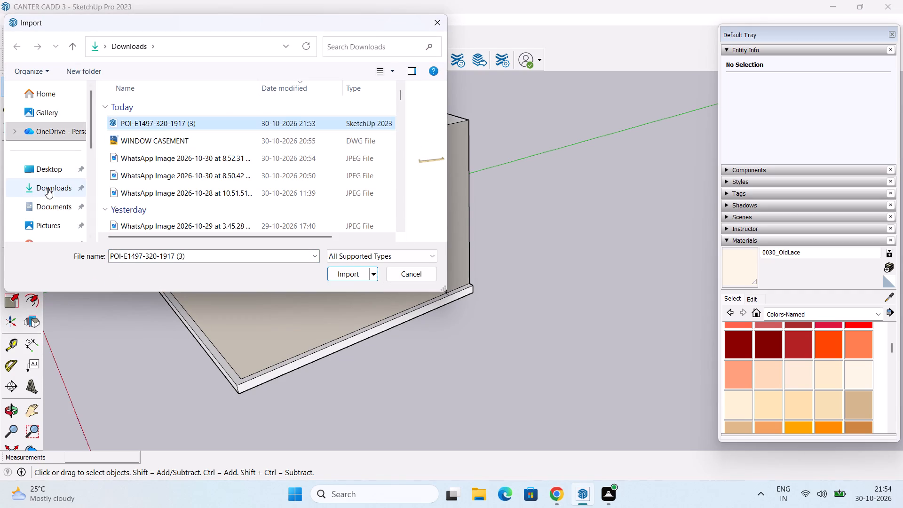
left_click(48, 188)
left_click(184, 123)
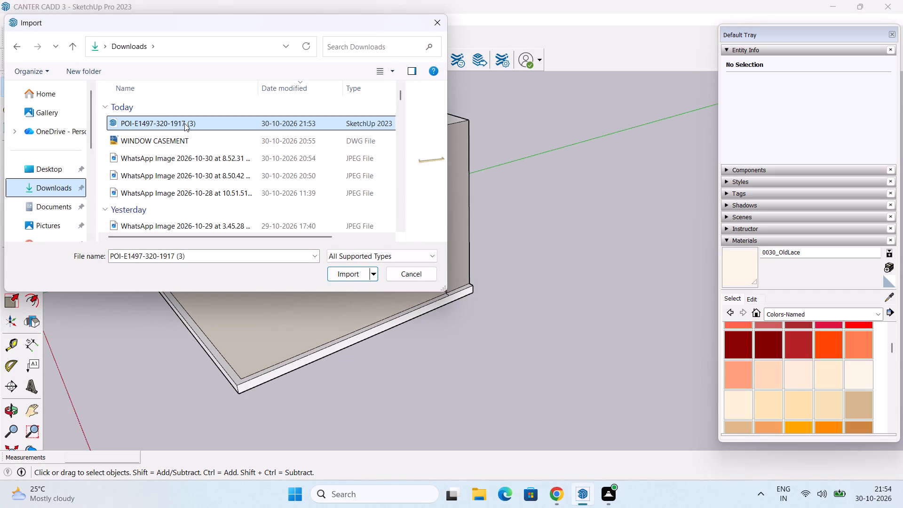
left_click(349, 271)
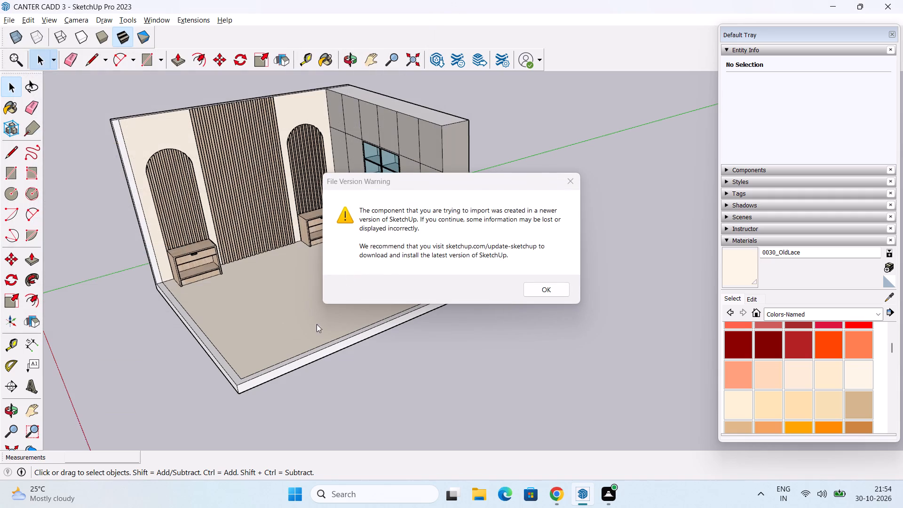
left_click(550, 288)
scroll(310, 287, "up", 3)
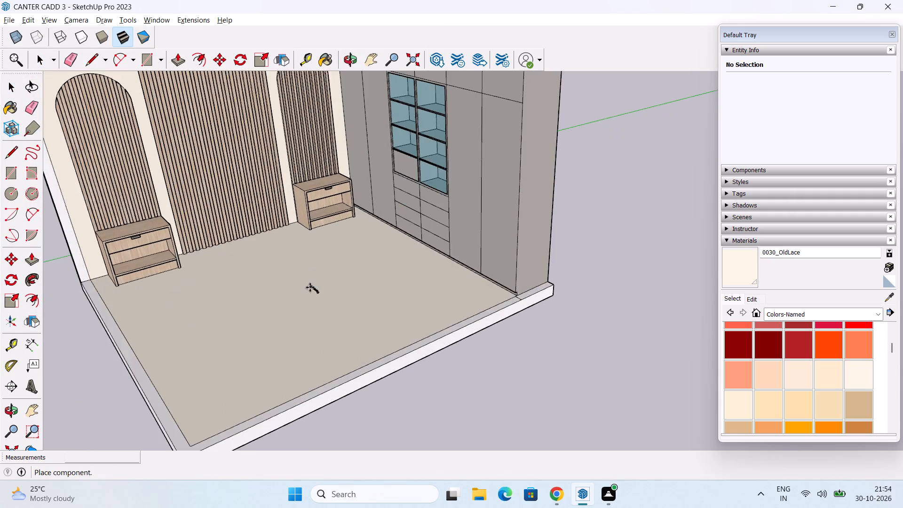
scroll(310, 287, "up", 8)
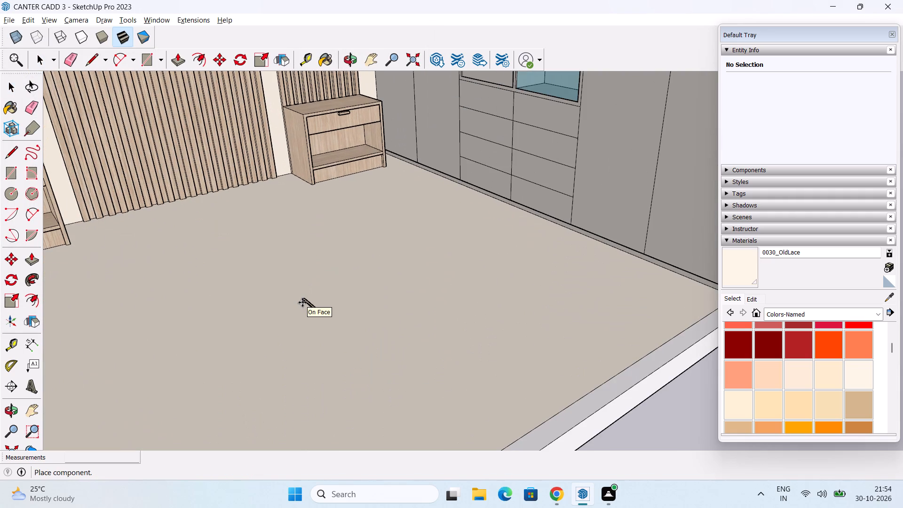
left_click(302, 302)
scroll(325, 344, "up", 6)
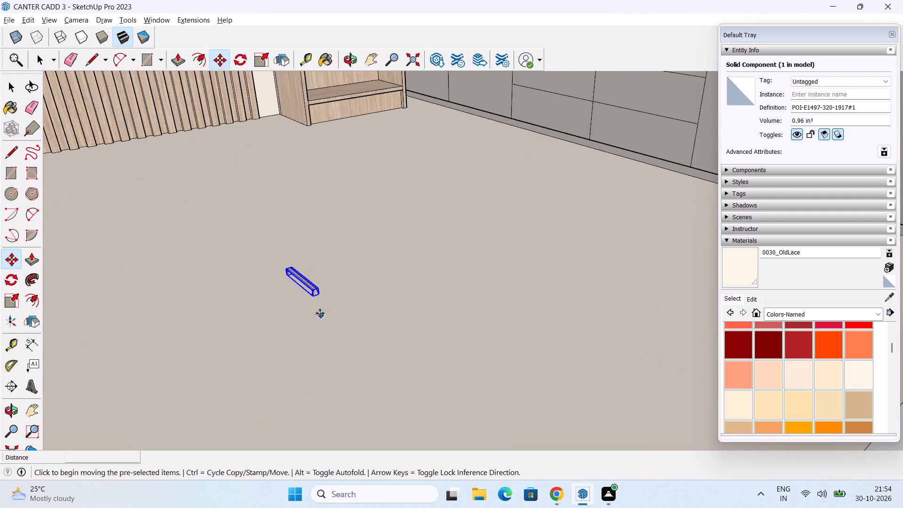
scroll(320, 313, "up", 5)
left_click(249, 308)
key("space")
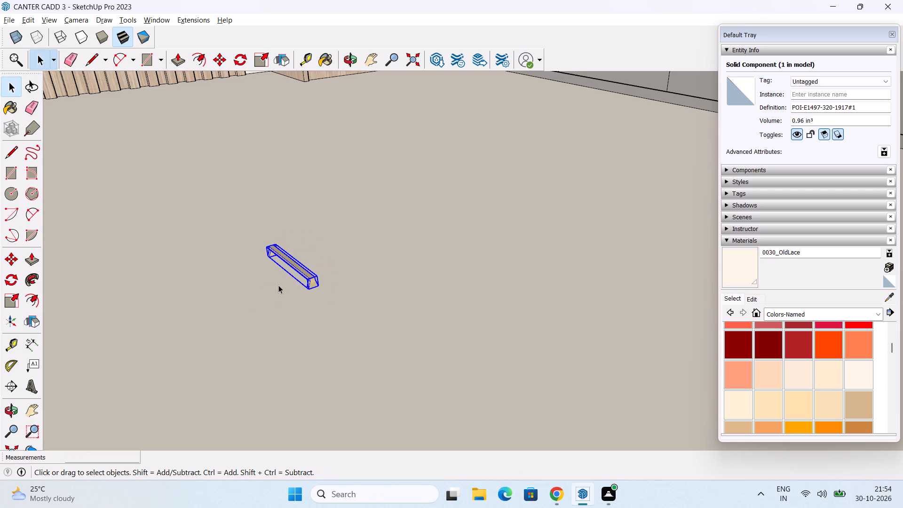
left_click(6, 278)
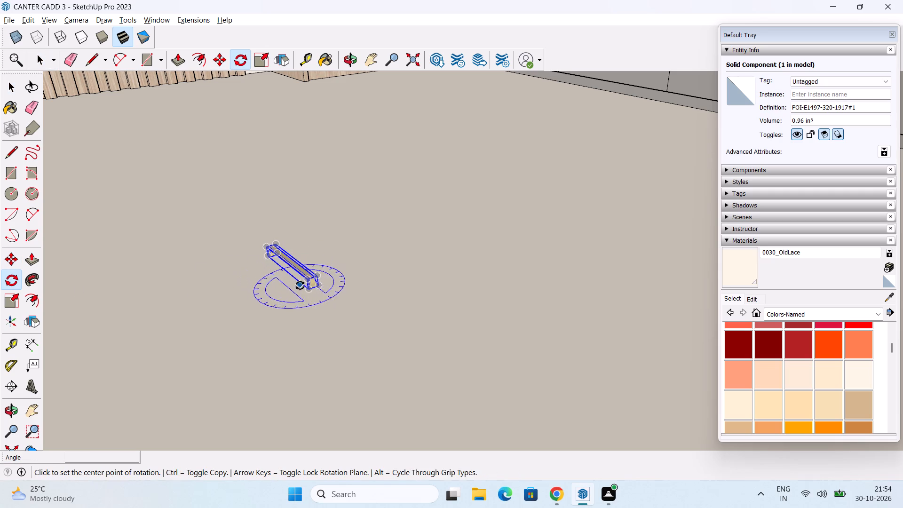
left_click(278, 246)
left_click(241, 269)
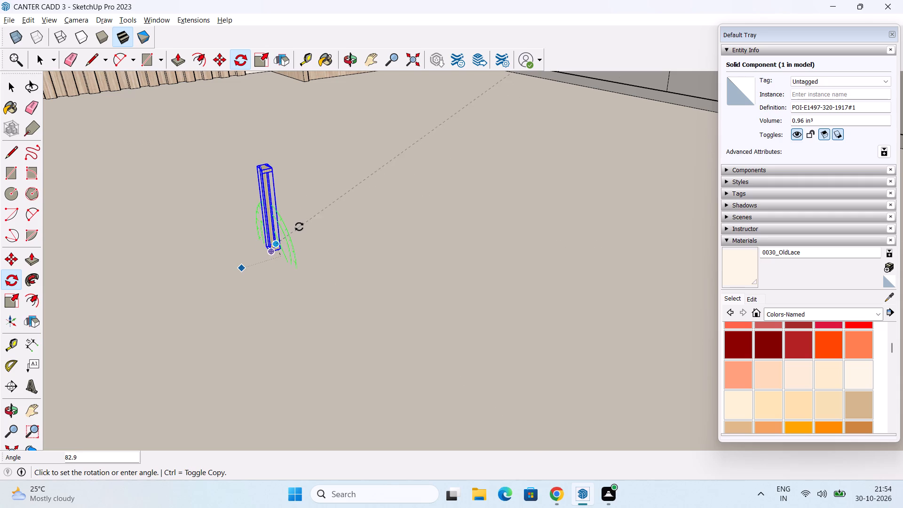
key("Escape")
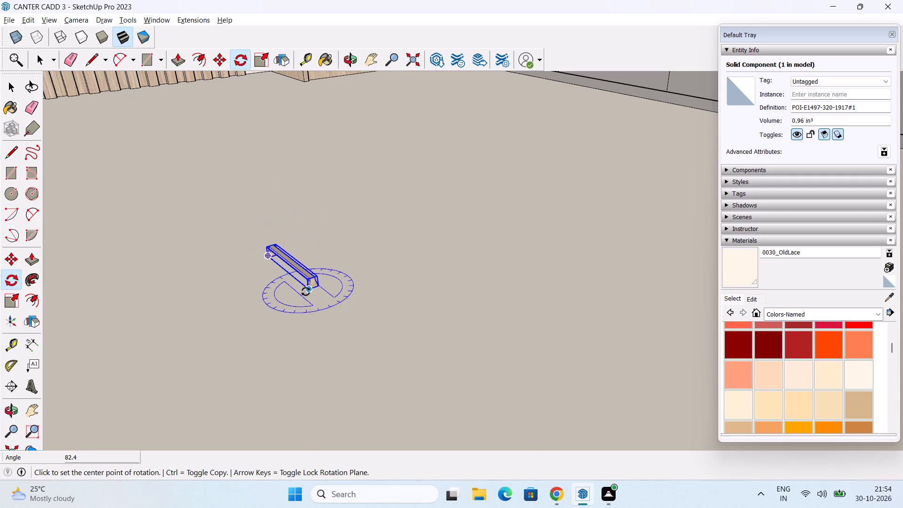
Rotate the imported handle 90° about the red axis around its bottom end corner.
scroll(304, 294, "up", 3)
key("space")
left_click(305, 270)
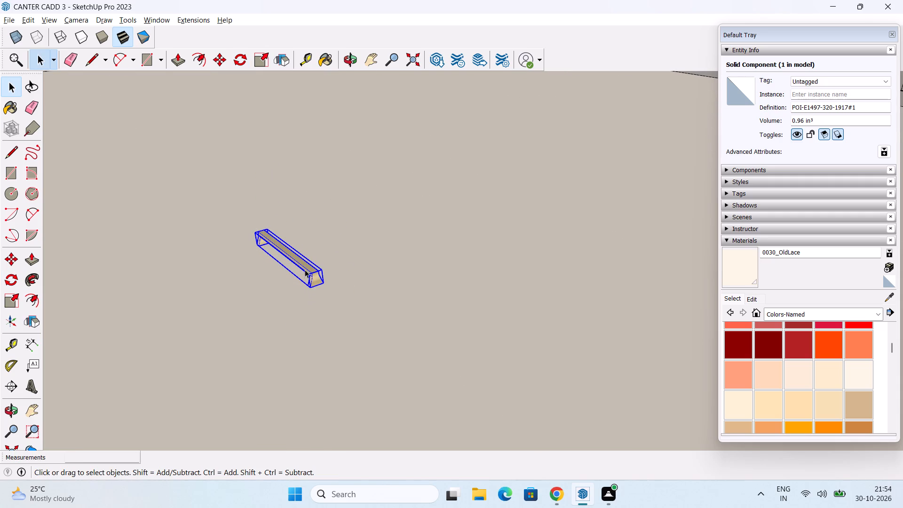
left_click(11, 282)
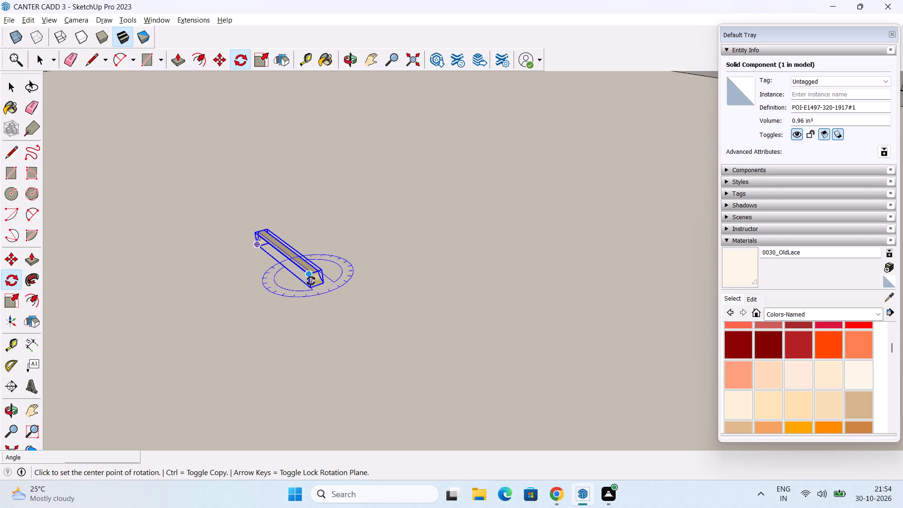
key("Up")
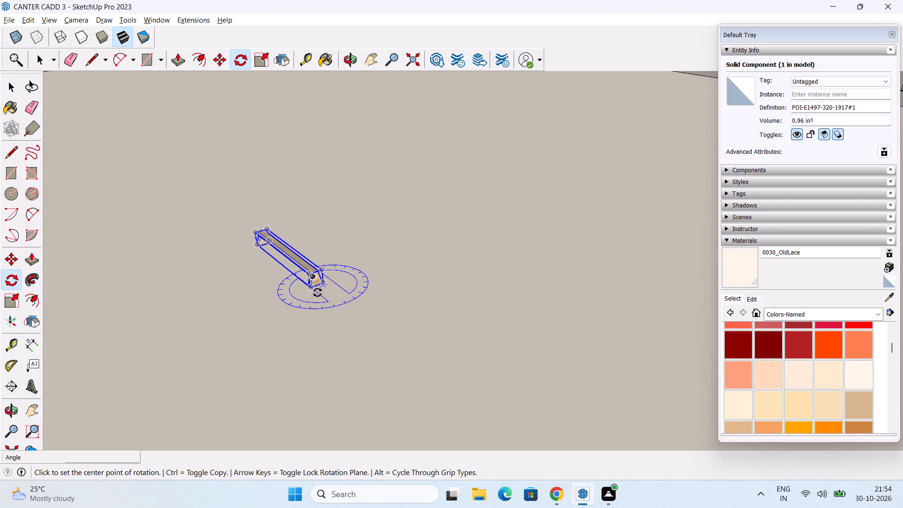
key("Left")
key("Right")
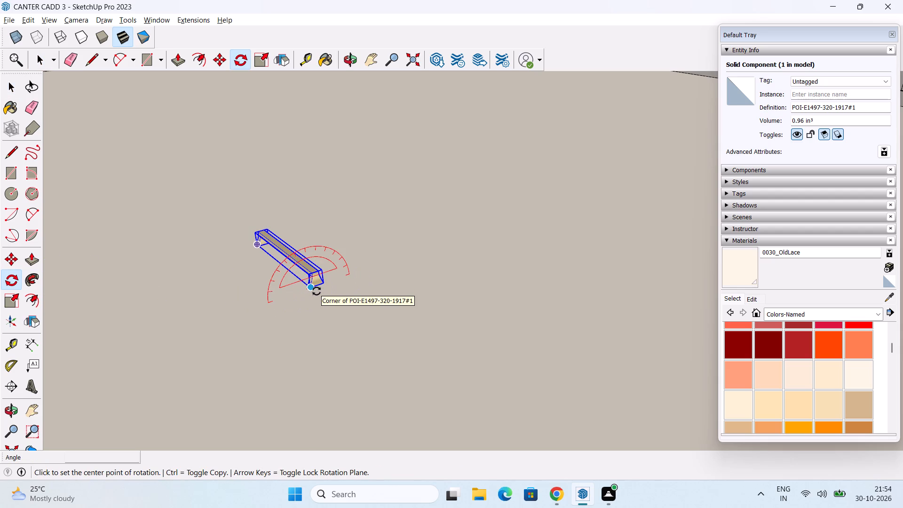
left_click(317, 291)
left_click(297, 297)
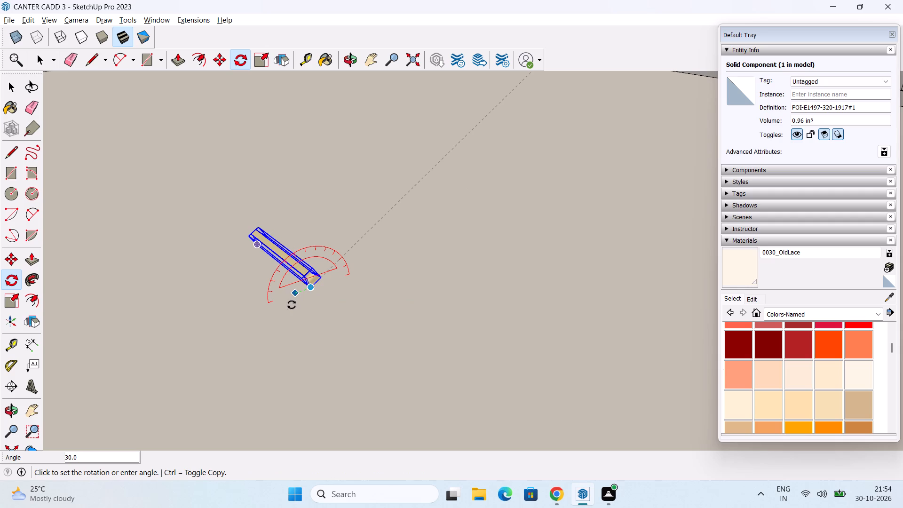
type("90")
key("Return")
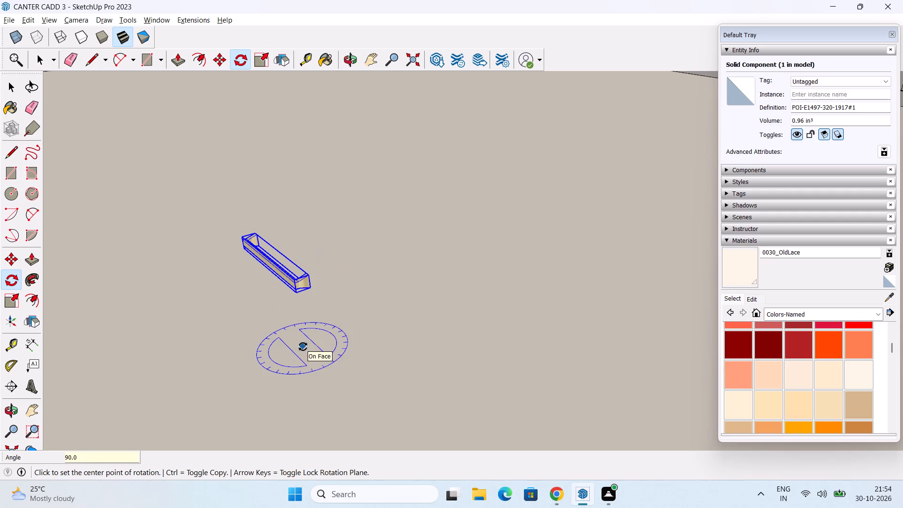
Copy the handle from the floor onto the second drawer from the top, in the wardrobe drawer column nearest the bedside table.
key("space")
type("M")
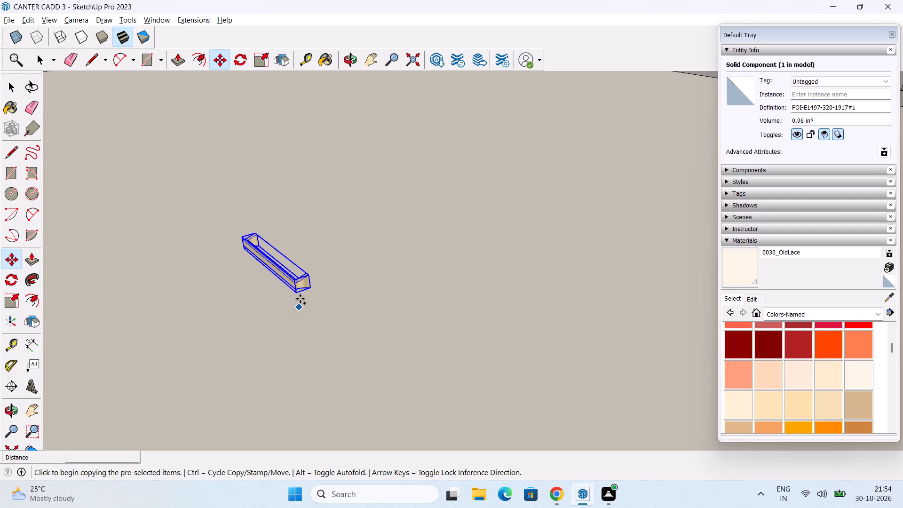
scroll(300, 299, "up", 7)
left_click(317, 259)
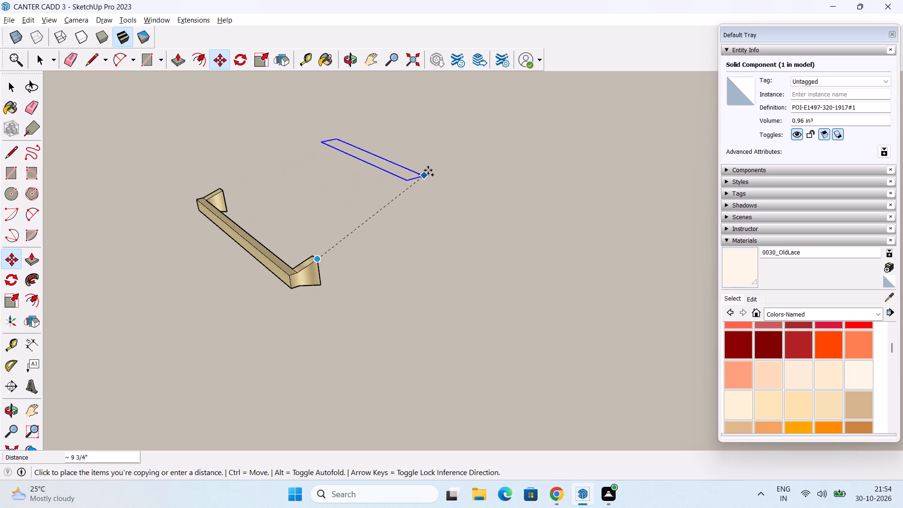
scroll(428, 170, "down", 11)
middle_click_drag(447, 143, 374, 311)
middle_click_drag(629, 111, 584, 189)
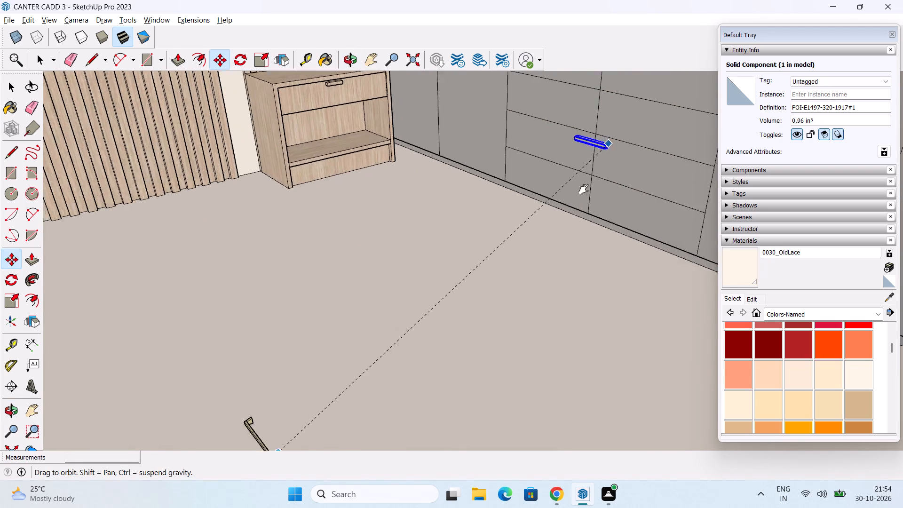
middle_click_drag(584, 189, 558, 229)
scroll(523, 190, "up", 4)
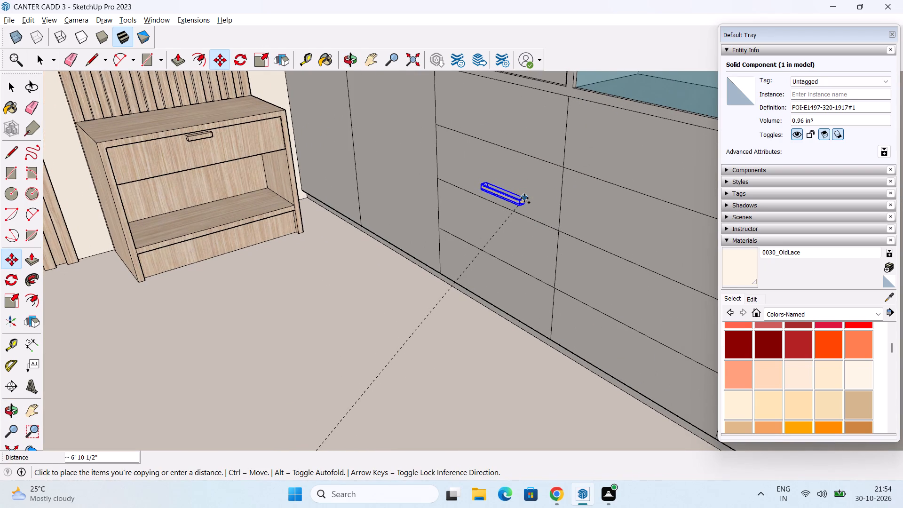
middle_click_drag(524, 200, 579, 204)
scroll(579, 204, "down", 2)
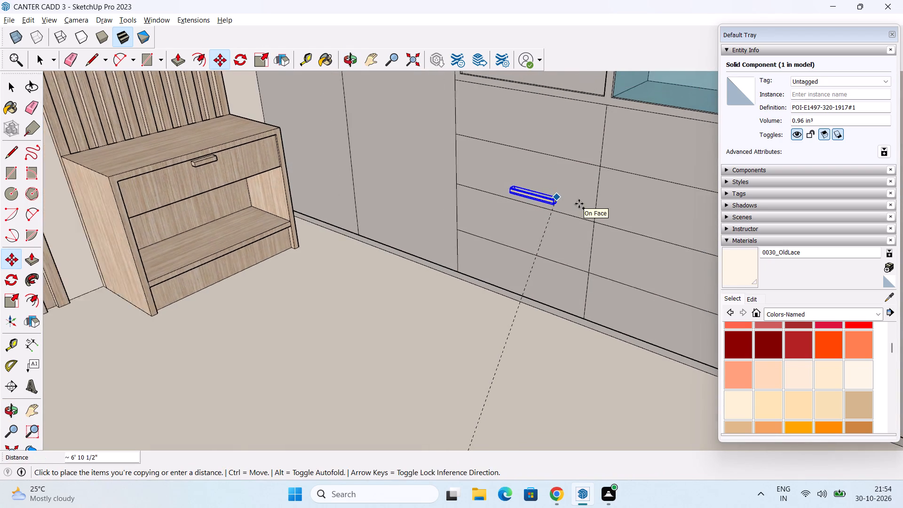
middle_click_drag(579, 202, 559, 226, "shift")
scroll(511, 166, "up", 3)
scroll(527, 148, "down", 3)
middle_click_drag(519, 206, 568, 145)
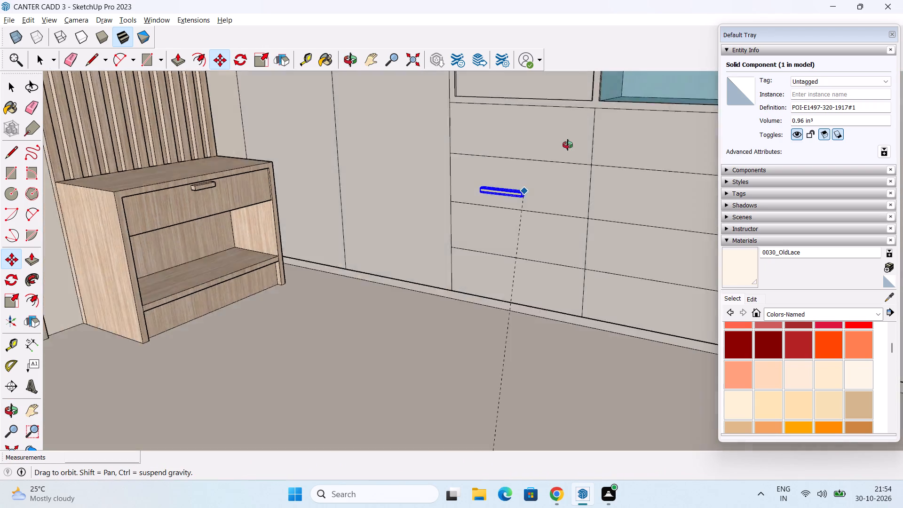
middle_click_drag(568, 145, 503, 230)
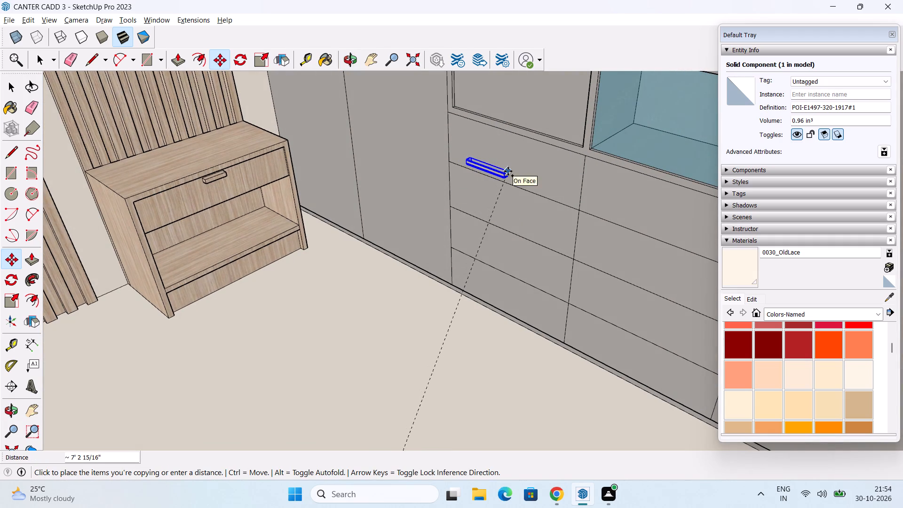
scroll(518, 208, "up", 1)
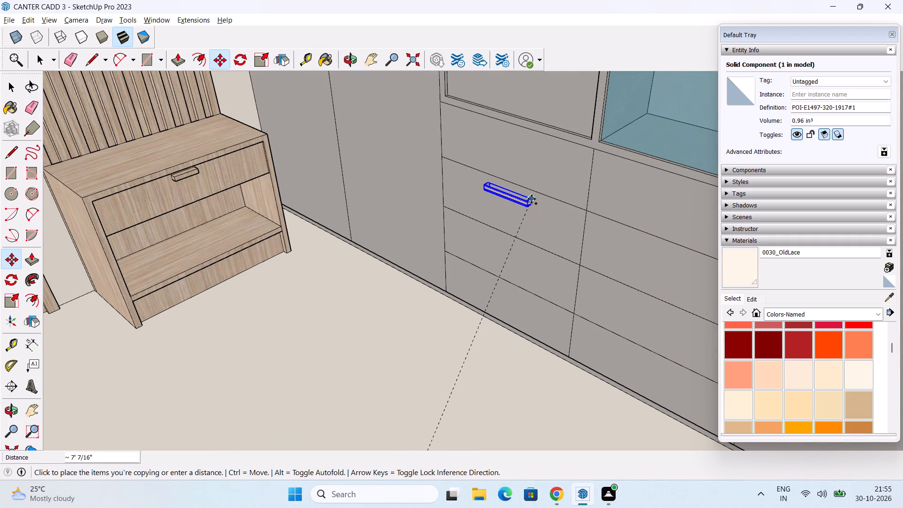
left_click(531, 199)
Scale the copied drawer handle along its length from the end nearest the bedside table to a red scale of about 0.8.
middle_click_drag(526, 238, 529, 222)
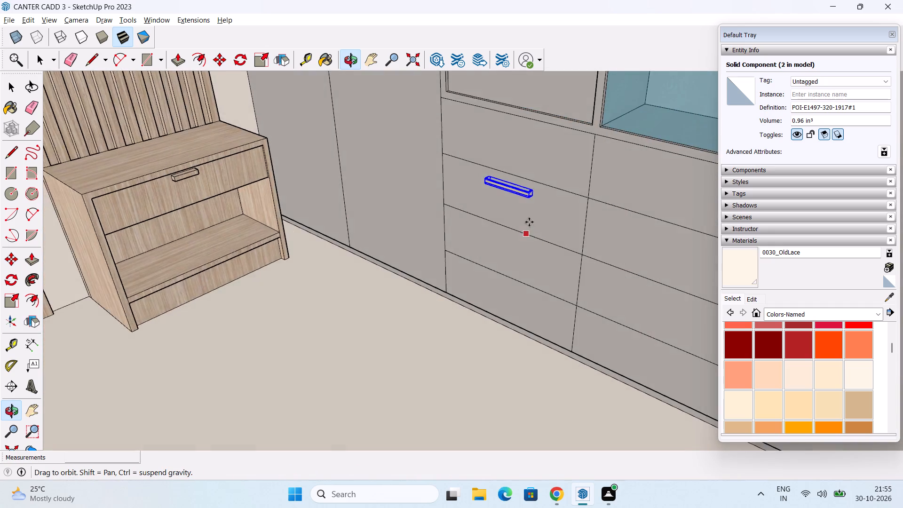
middle_click_drag(529, 222, 531, 224)
scroll(526, 217, "down", 8)
key("space")
left_click(453, 328)
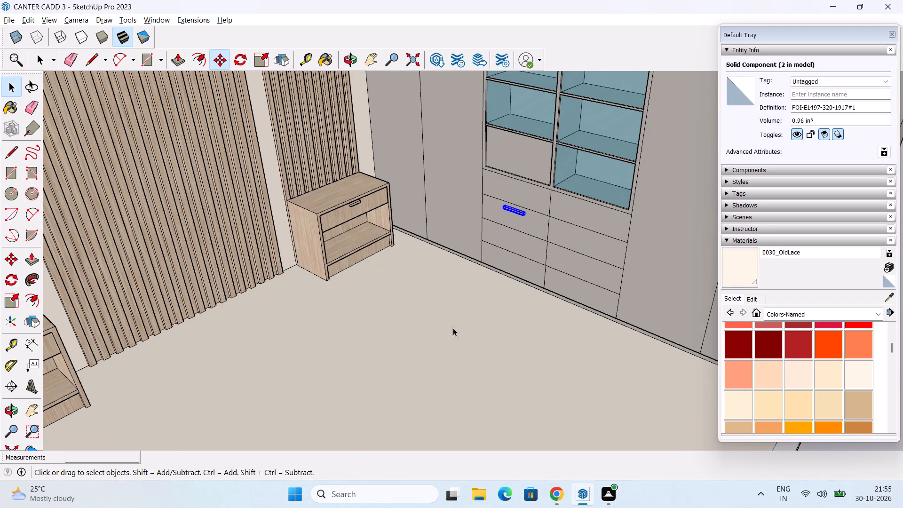
scroll(504, 226, "up", 6)
left_click(525, 198)
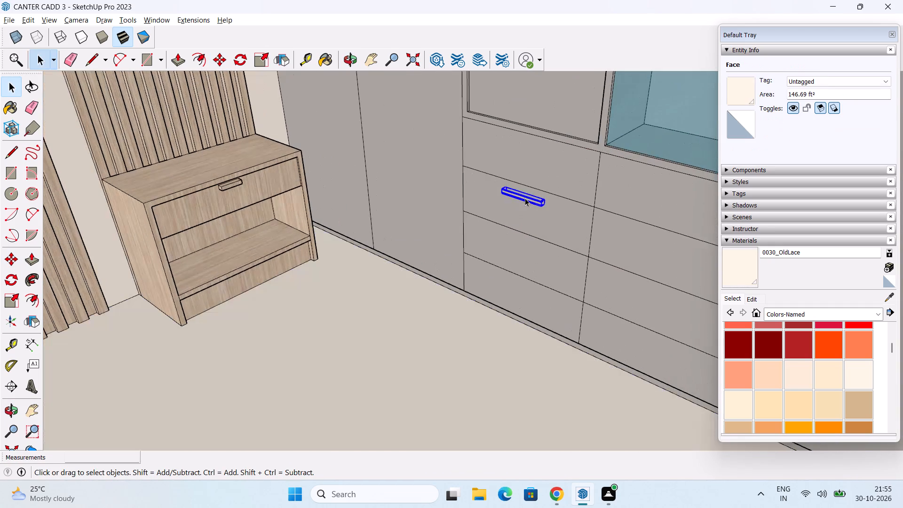
middle_click_drag(532, 212, 498, 230)
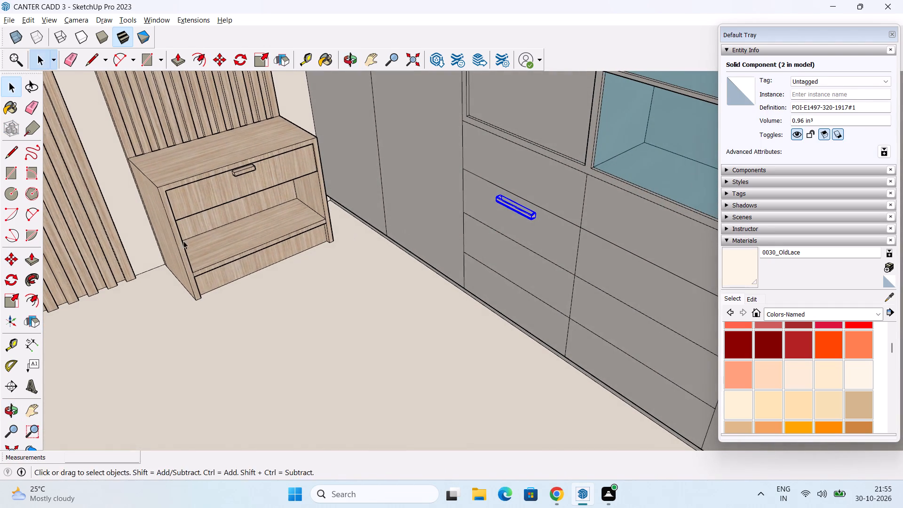
left_click(8, 302)
middle_click_drag(388, 265, 459, 311)
scroll(485, 215, "up", 1)
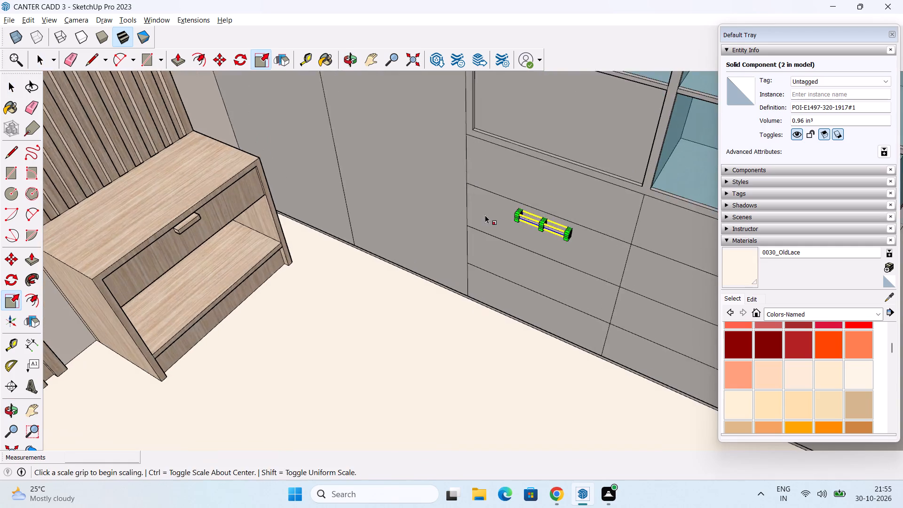
scroll(485, 215, "up", 11)
middle_click_drag(517, 226, 641, 279)
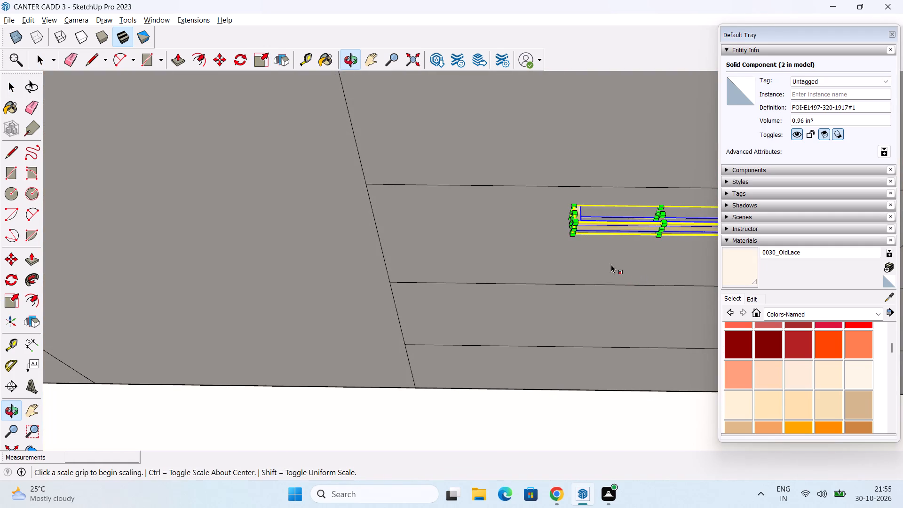
left_click(569, 218)
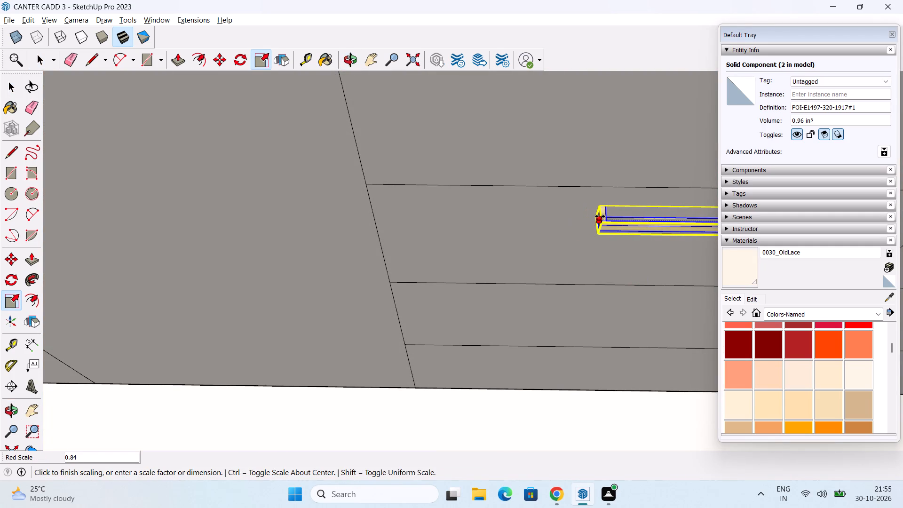
left_click(605, 216)
Scale the same handle along its length from its opposite end to a red scale of about 0.85.
scroll(605, 233, "down", 1)
middle_click_drag(606, 238, 431, 280)
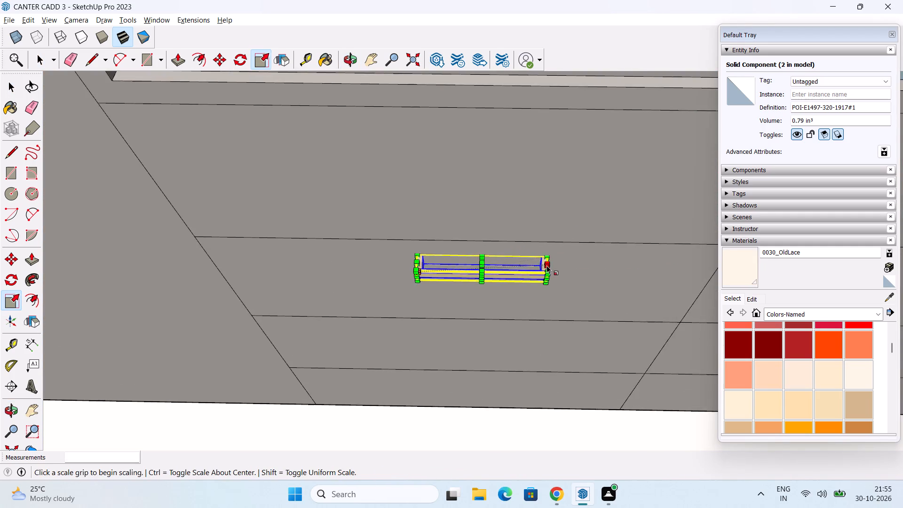
scroll(547, 265, "up", 2)
middle_click_drag(555, 297, 455, 282)
scroll(485, 277, "up", 3)
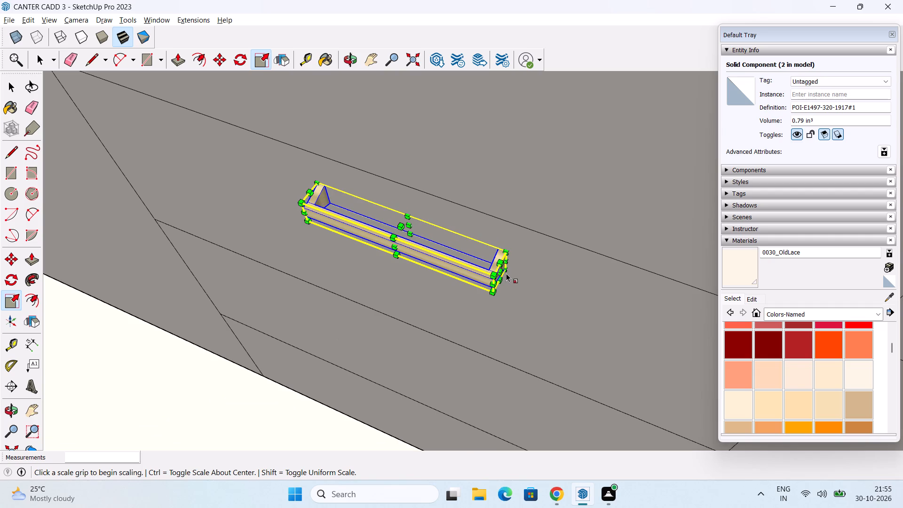
left_click(502, 274)
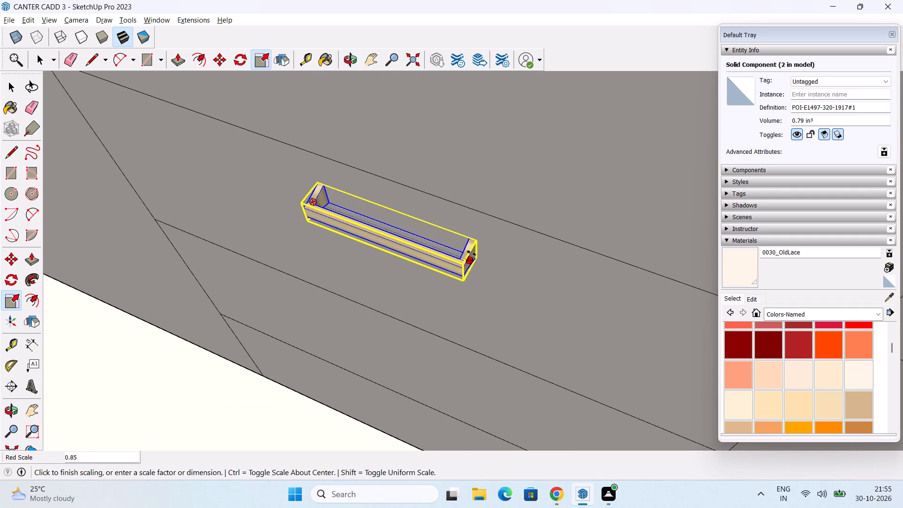
left_click(471, 253)
scroll(471, 251, "down", 16)
key("space")
left_click(372, 355)
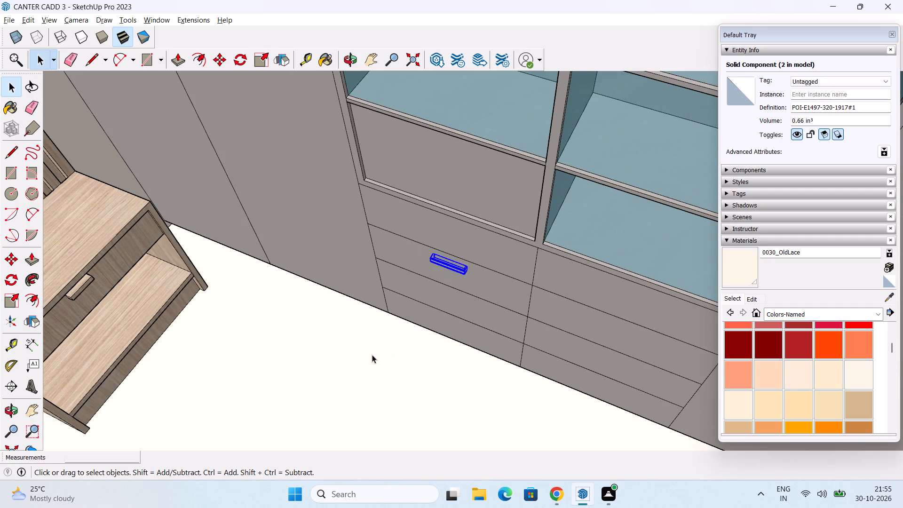
Copy the shortened handle straight down onto the third drawer by about 8 1/4" and onto the bottom drawer by another 8 1/8".
middle_click_drag(460, 344, 384, 312)
scroll(444, 268, "up", 1)
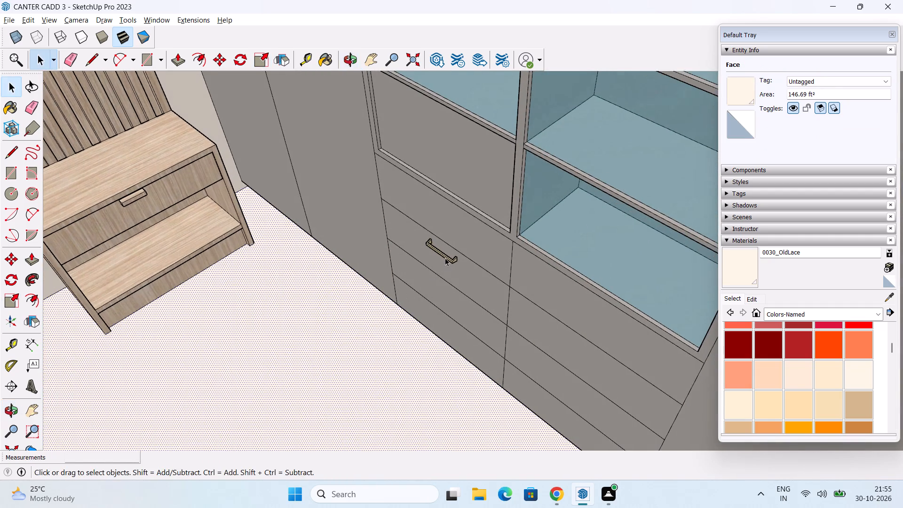
left_click(445, 256)
middle_click_drag(499, 303, 429, 248)
key("m")
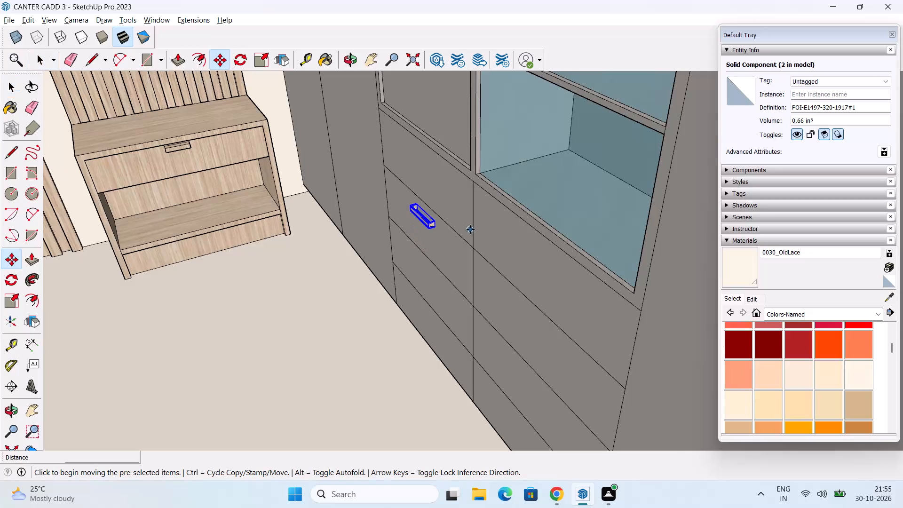
scroll(470, 230, "up", 4)
scroll(405, 226, "up", 8)
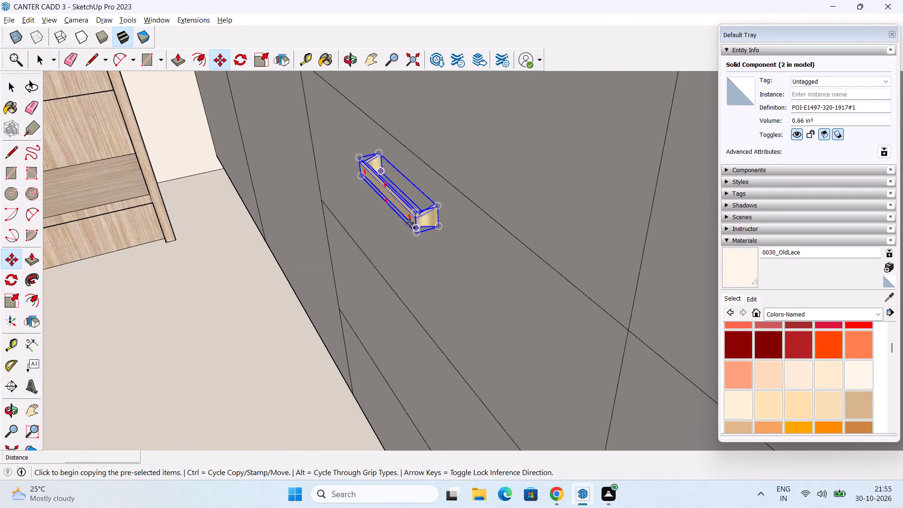
left_click(441, 207)
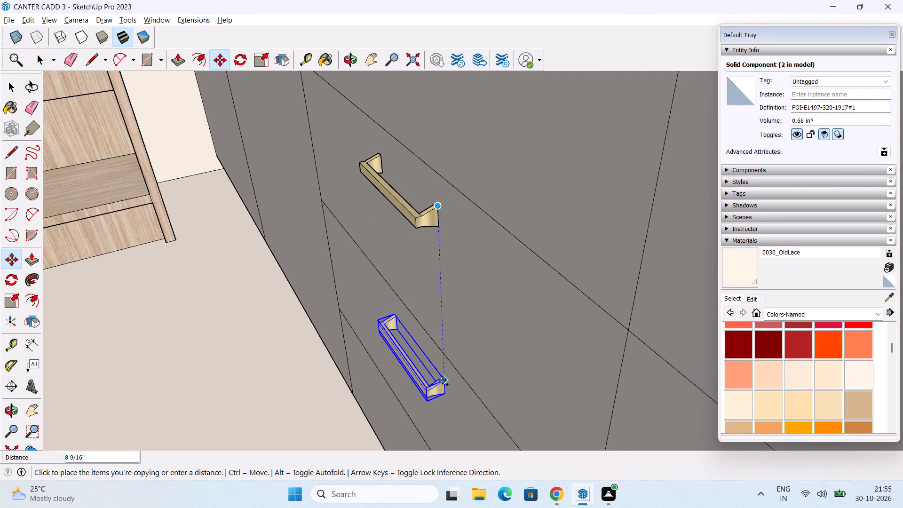
middle_click_drag(443, 380, 492, 344)
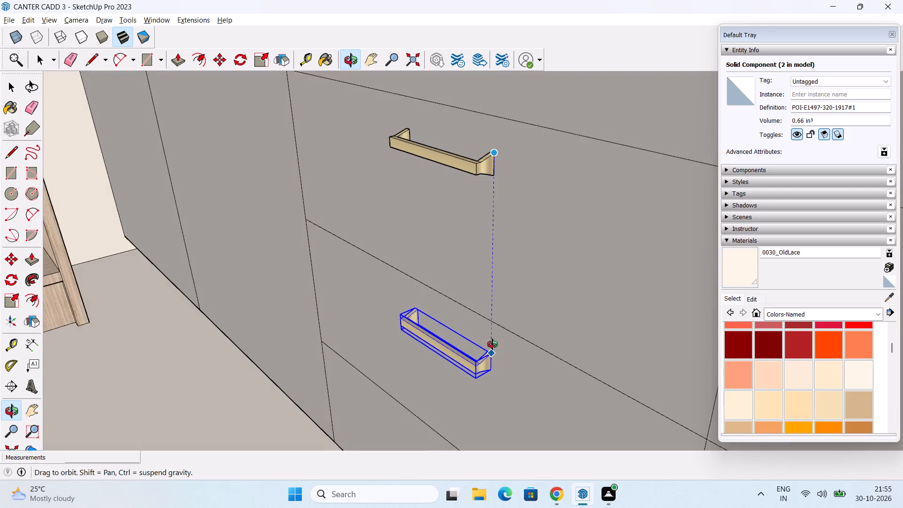
middle_click_drag(492, 344, 492, 345)
left_click(492, 349)
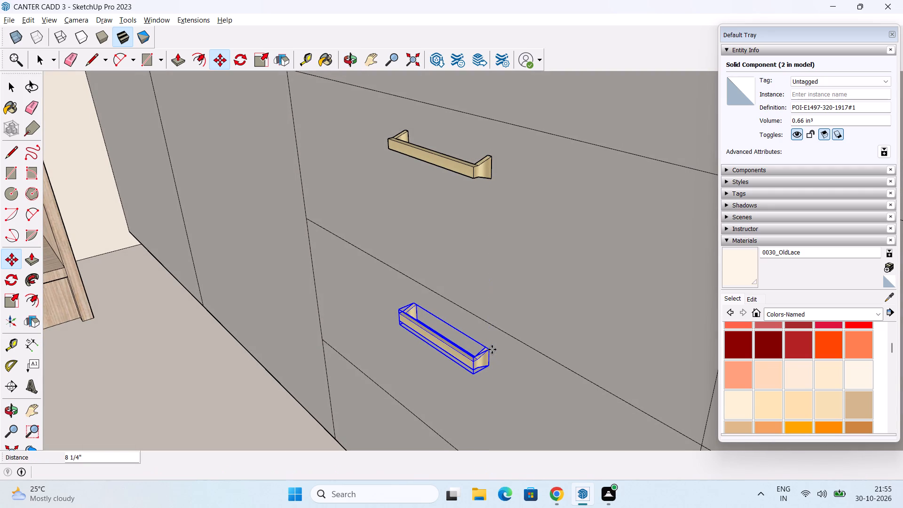
left_click(489, 349)
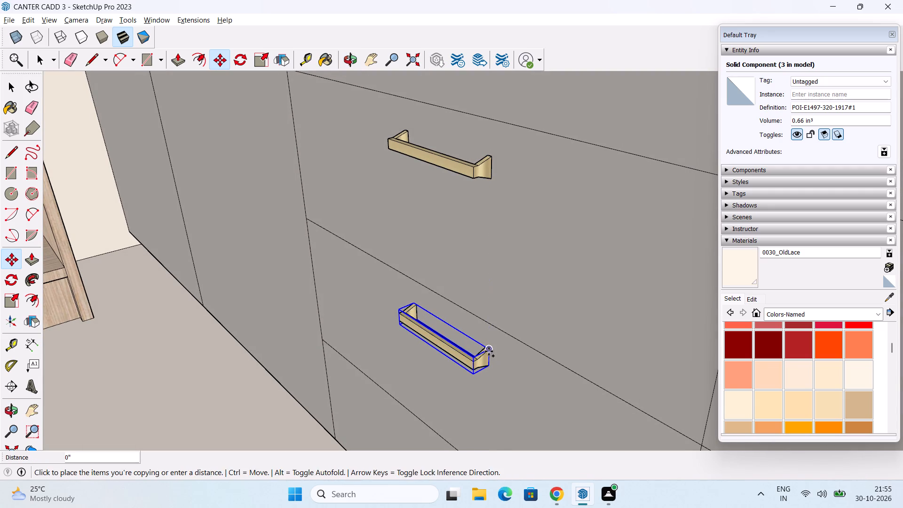
middle_click_drag(489, 352, 495, 194)
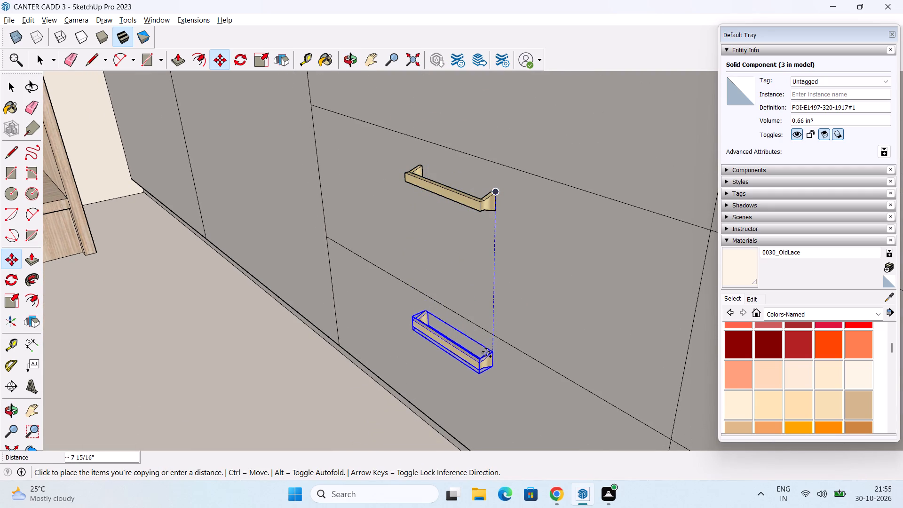
left_click(487, 354)
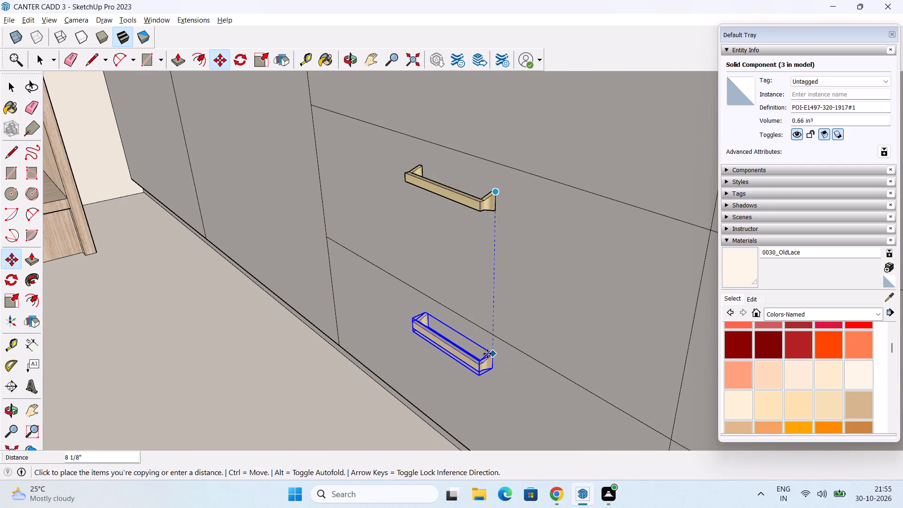
Copy the bottom drawer's handle about 2' 1 1/16" along the red axis onto the bottom drawer of the adjacent column.
left_click(491, 354)
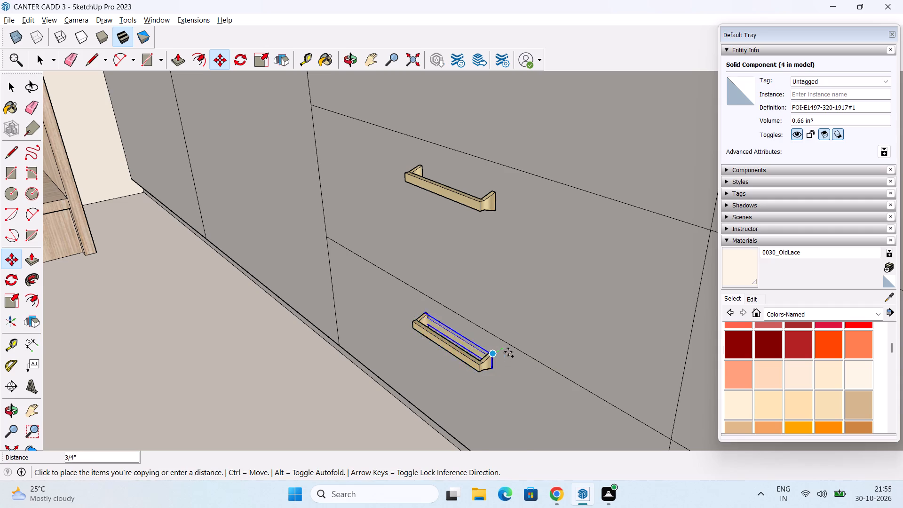
scroll(508, 352, "down", 5)
scroll(559, 381, "down", 4)
middle_click_drag(560, 383, 420, 272)
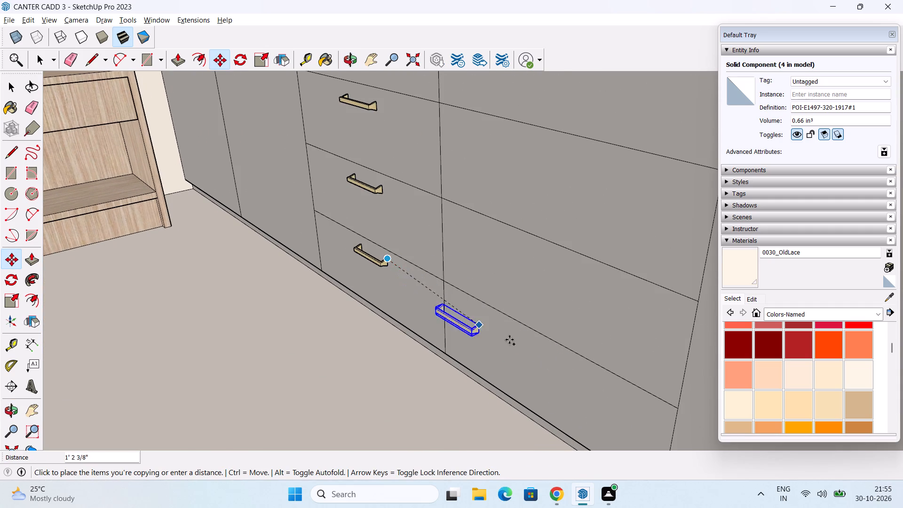
middle_click_drag(580, 369, 618, 354)
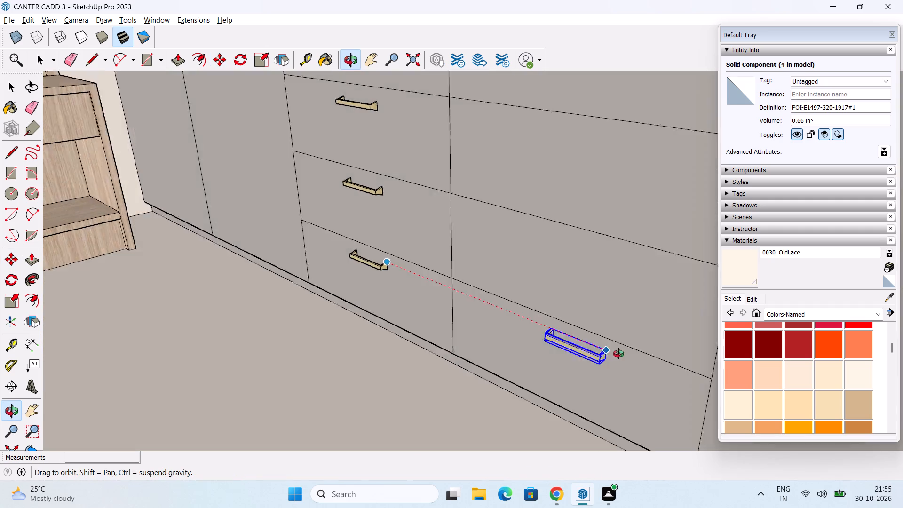
middle_click_drag(618, 354, 527, 357)
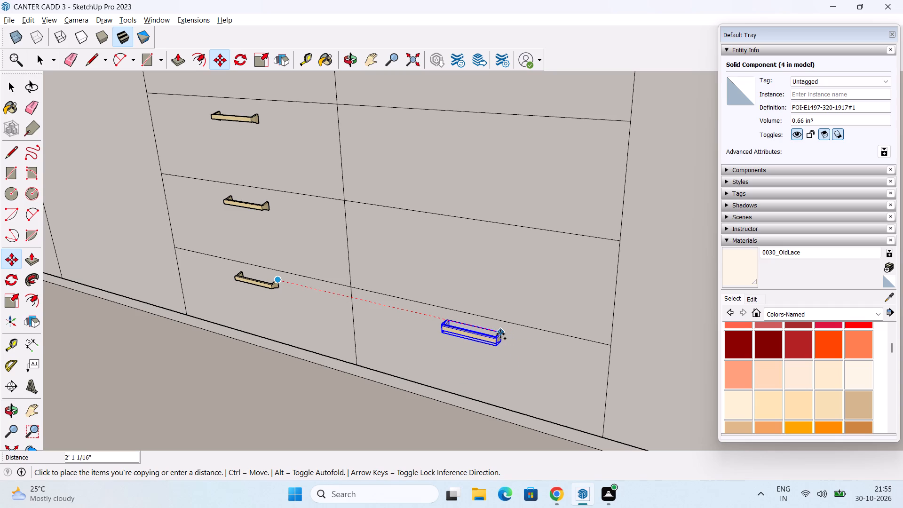
left_click(500, 334)
Copy the adjacent column's bottom handle straight up onto the third drawer by about 8 5/16" and onto the second by another 8 1/2".
left_click(500, 334)
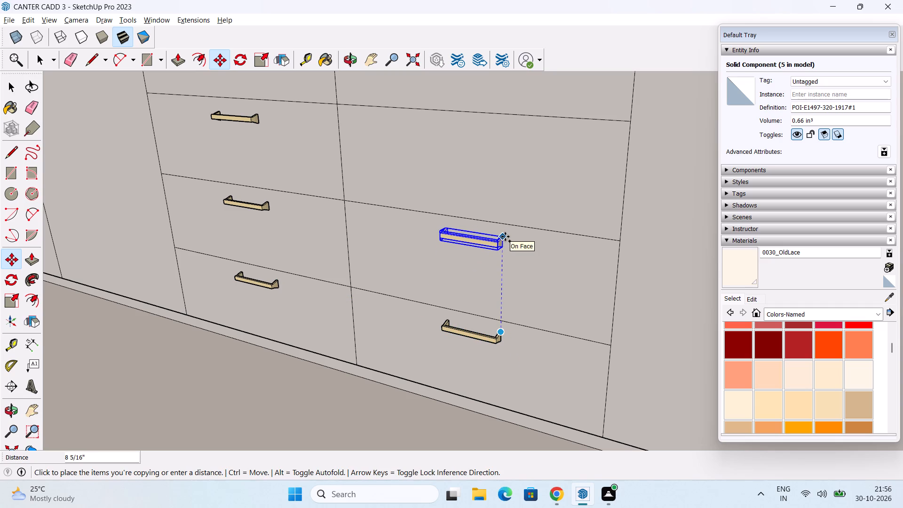
left_click(505, 237)
left_click(505, 237)
scroll(511, 177, "down", 2)
middle_click_drag(511, 177, 520, 222)
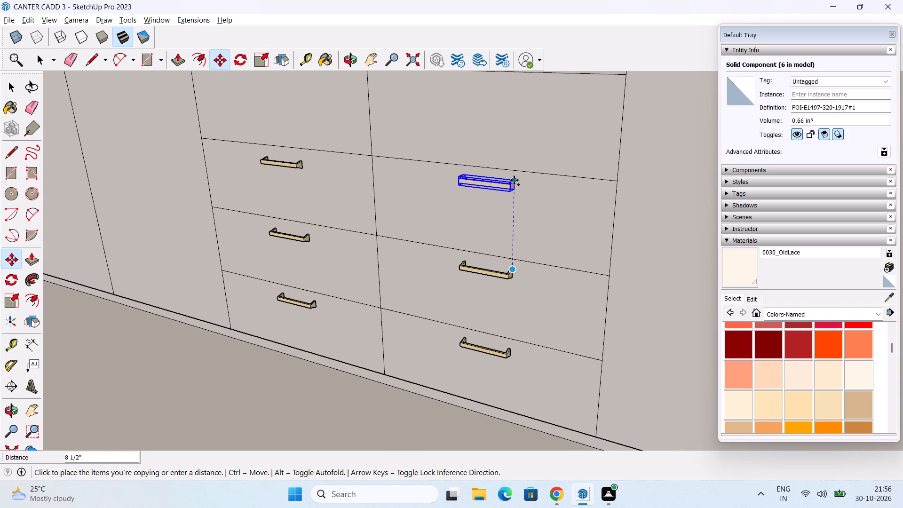
left_click(514, 180)
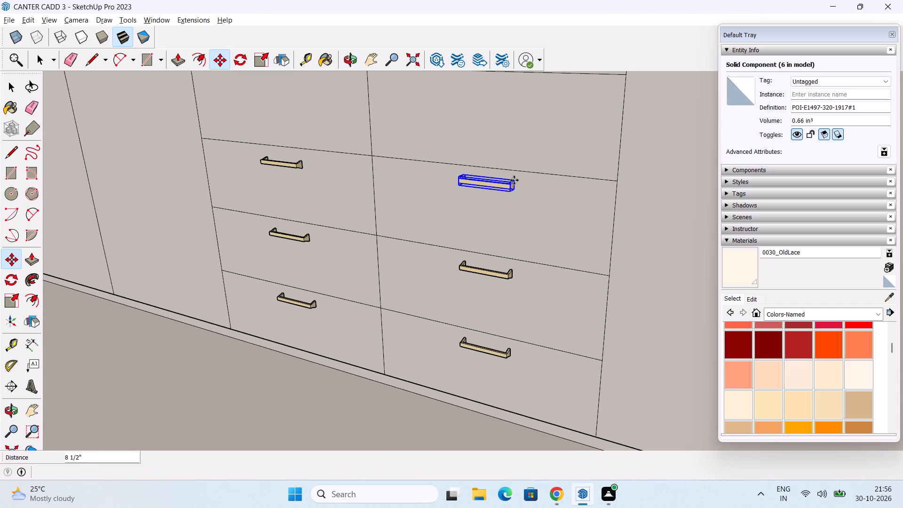
key("space")
Paint the plain panel below the glazed shelves nearest the bedside table with Translucent Glass Tinted from Glass and Mirrors.
scroll(514, 215, "down", 8)
scroll(505, 268, "down", 4)
middle_click_drag(503, 270, 515, 252)
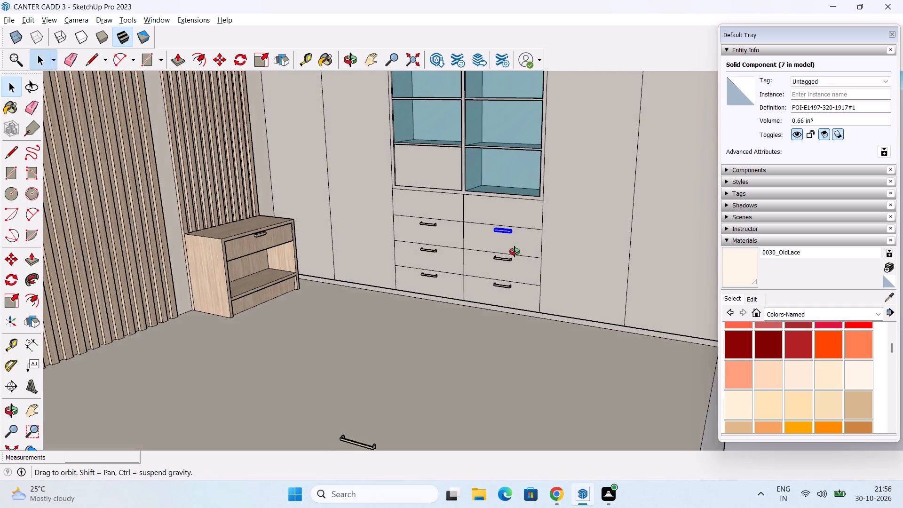
middle_click_drag(515, 252, 486, 299)
scroll(428, 187, "up", 3)
scroll(514, 202, "down", 3)
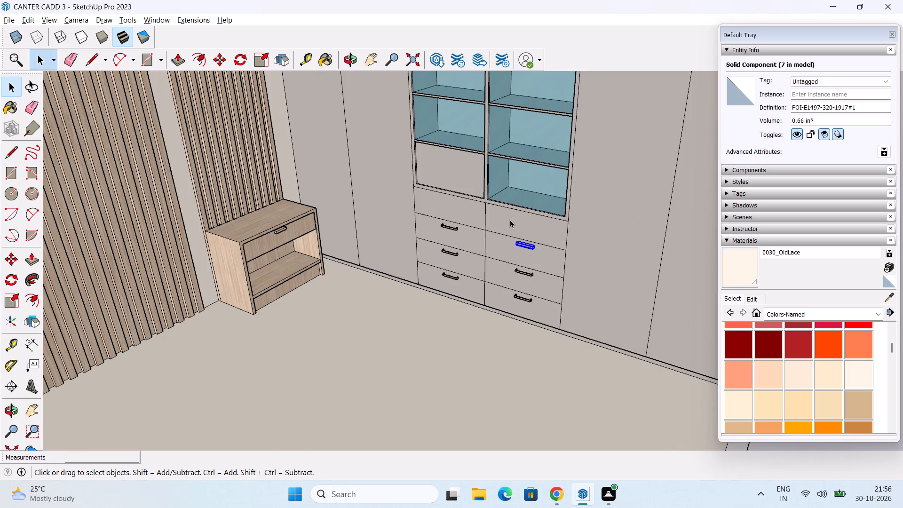
middle_click_drag(472, 224, 396, 346)
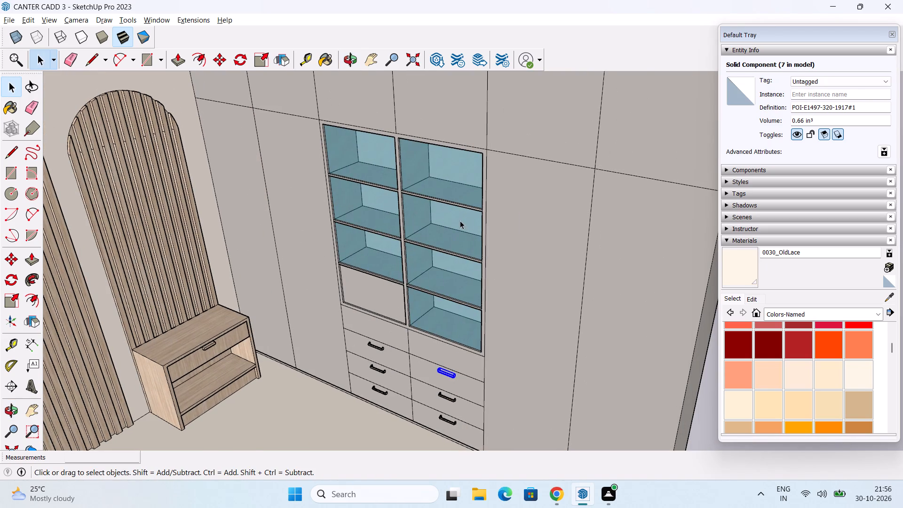
left_click(284, 414)
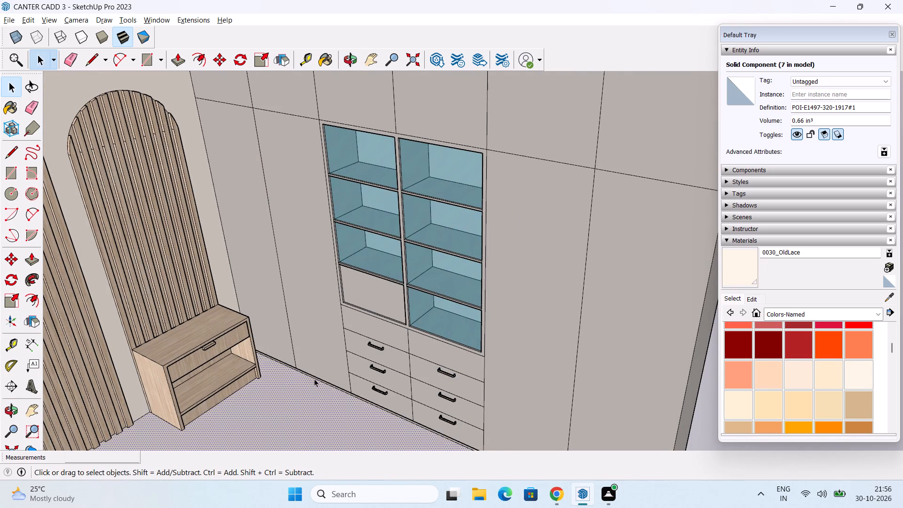
middle_click_drag(314, 378, 332, 354)
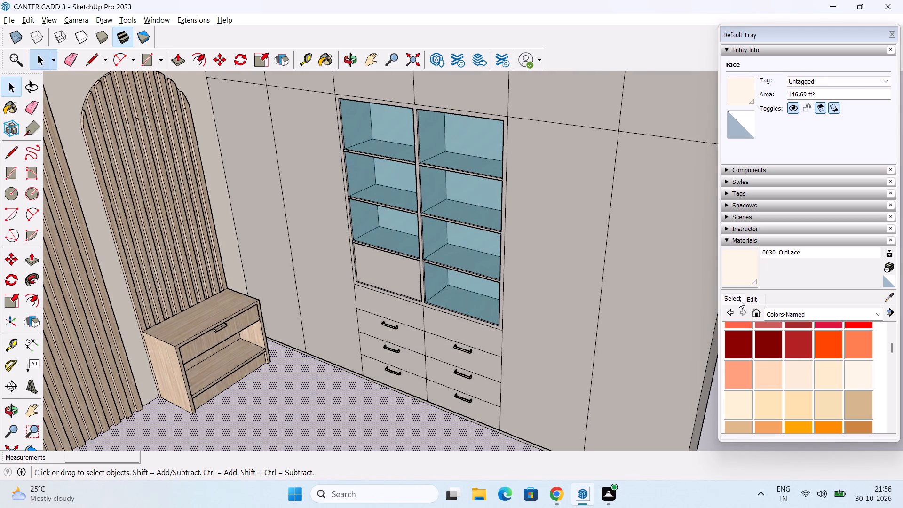
left_click(735, 300)
left_click(808, 317)
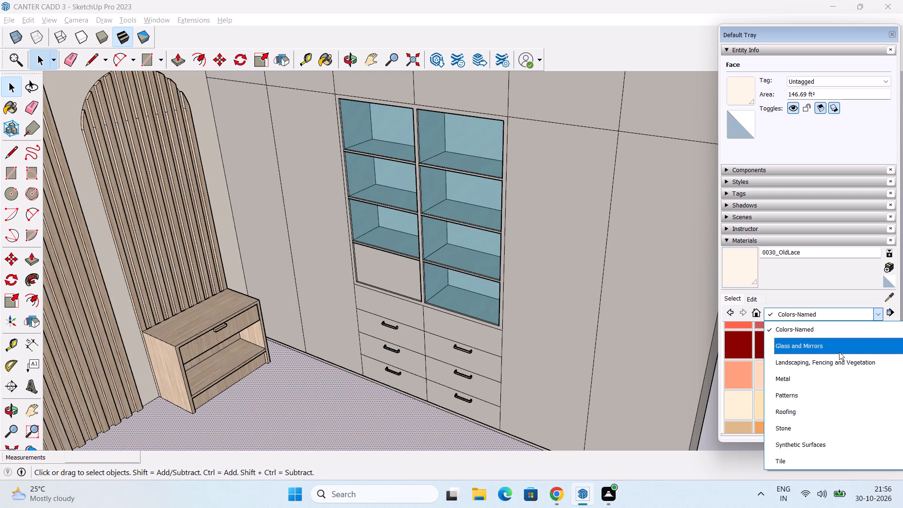
left_click(839, 352)
left_click(744, 399)
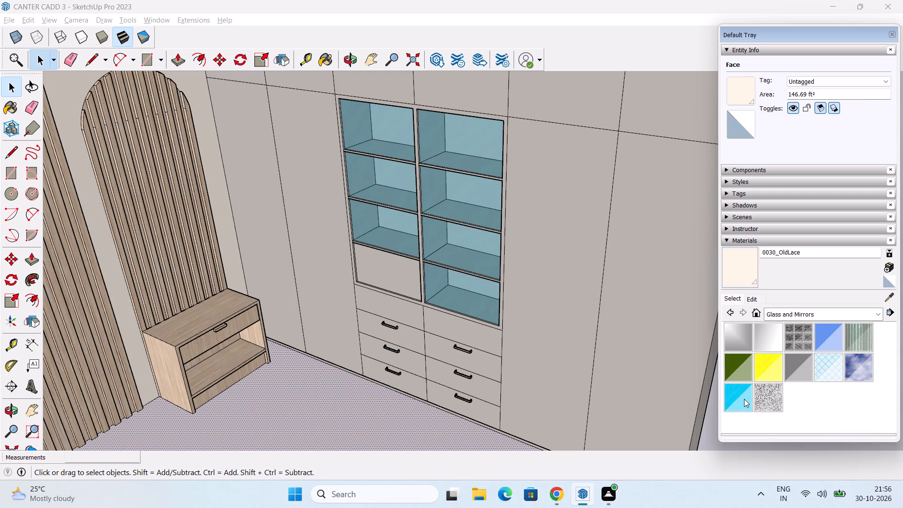
left_click(396, 292)
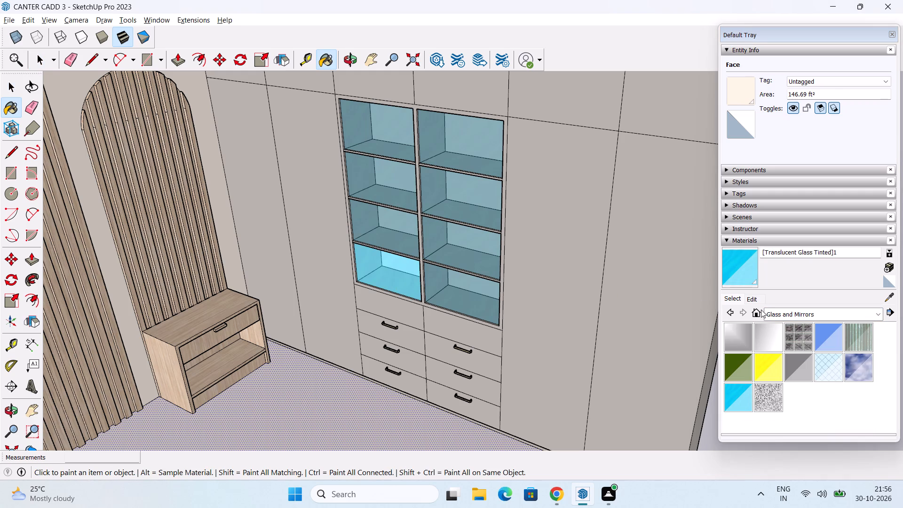
Darken the colour of the Translucent Glass Tinted material used on the wardrobe's glazed shelves.
left_click(758, 300)
left_click(780, 346)
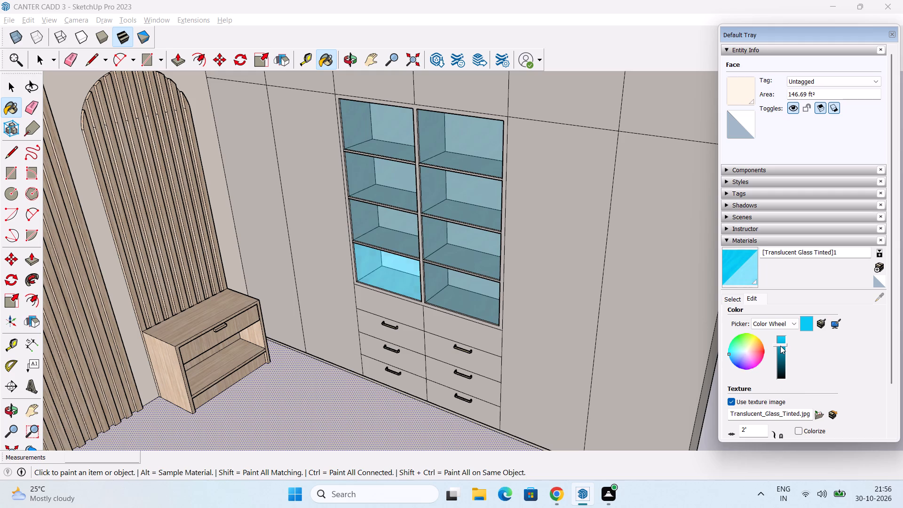
left_click(782, 349)
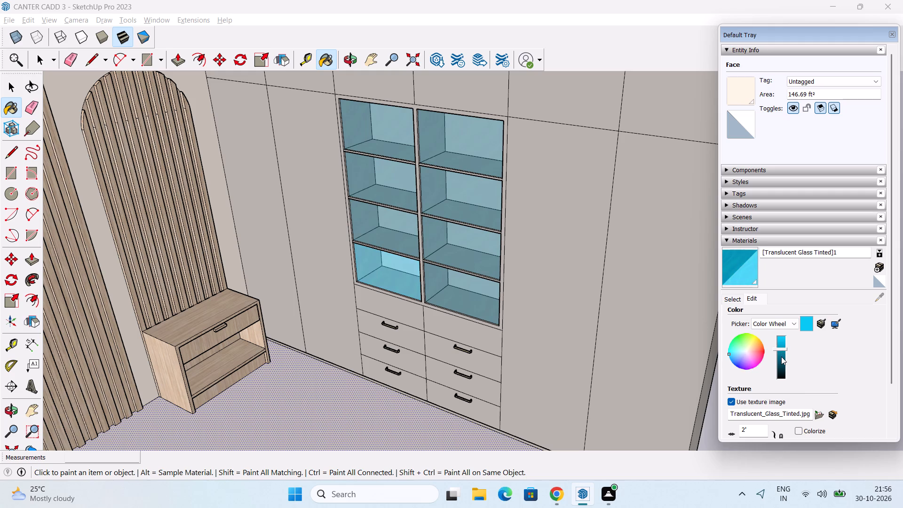
left_click(781, 356)
left_click(782, 359)
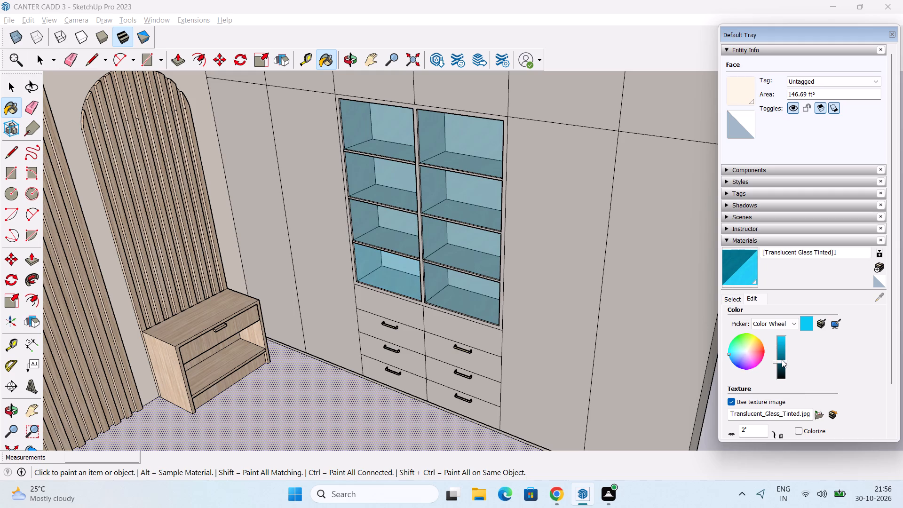
middle_click_drag(355, 397, 436, 345)
left_click_drag(437, 341, 306, 398)
middle_click_drag(436, 345, 285, 398)
key("space")
Rotate the spare bar handle lying in front of the wardrobe by 90 degrees so it stands upright.
scroll(603, 317, "down", 4)
middle_click_drag(536, 364, 406, 391)
middle_click_drag(400, 381, 448, 321, "shift")
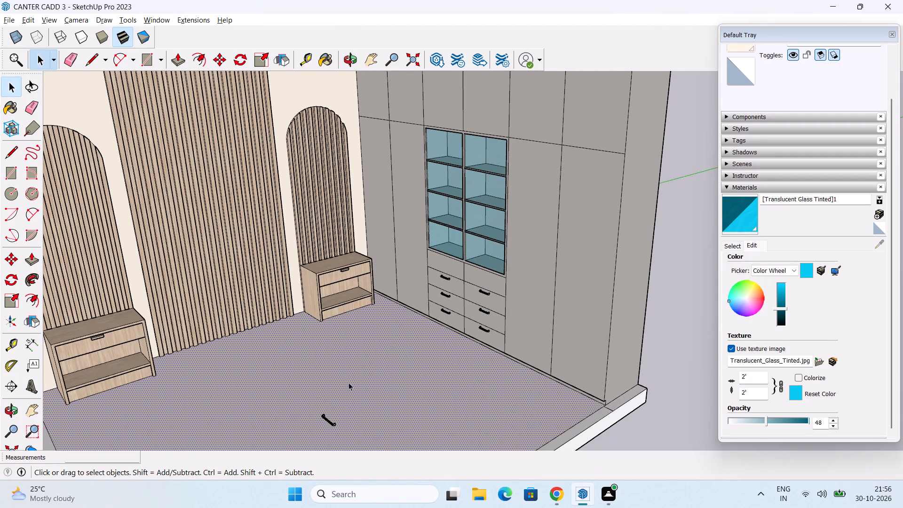
left_click(333, 426)
scroll(333, 426, "up", 2)
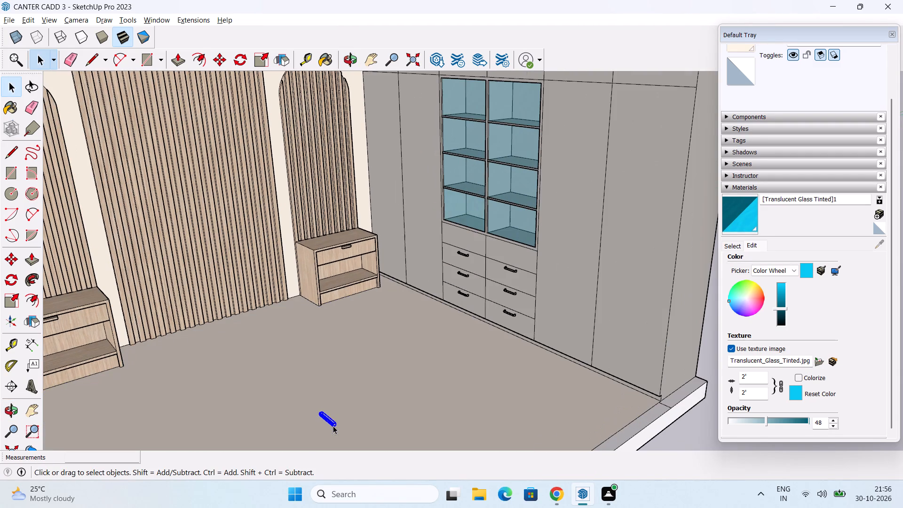
left_click(11, 274)
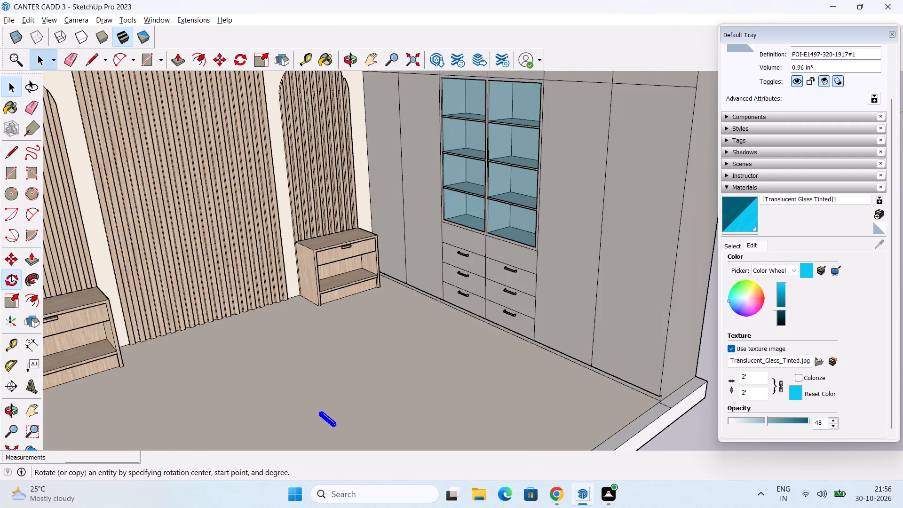
middle_click_drag(295, 389, 315, 362)
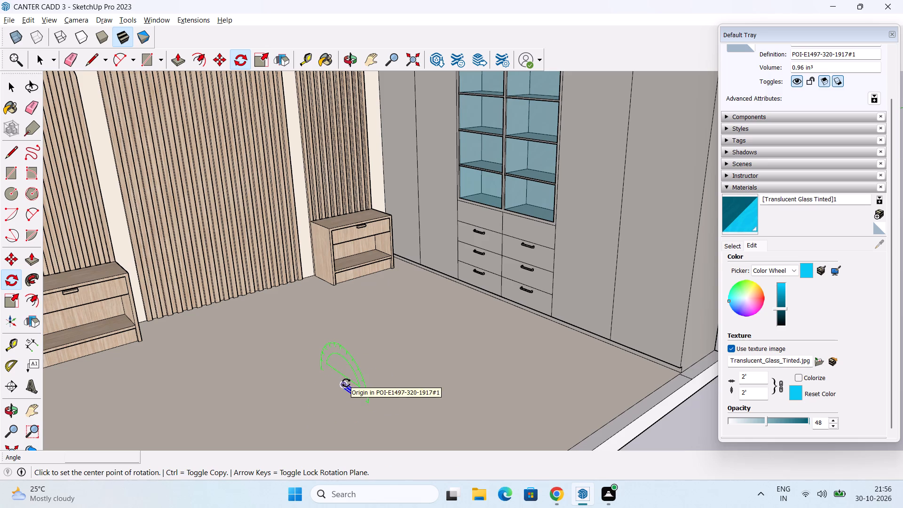
left_click(346, 383)
left_click(325, 365)
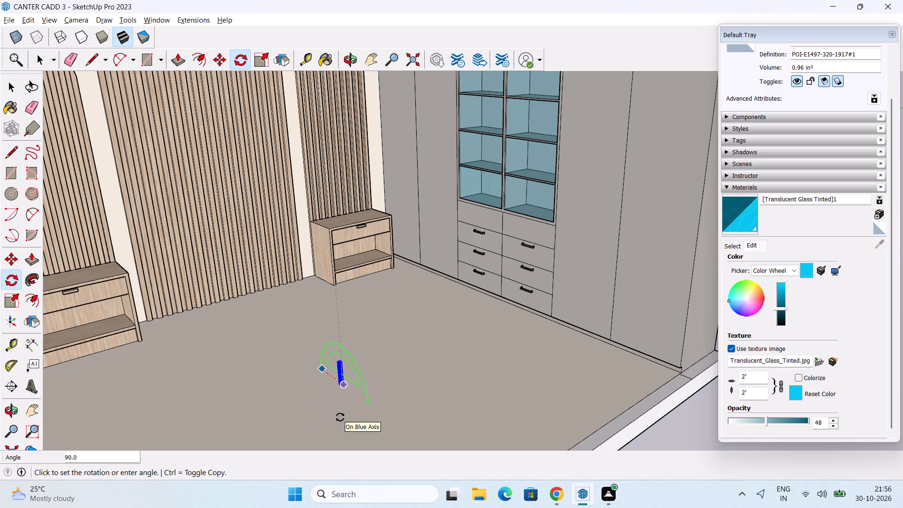
type("90")
key("Return")
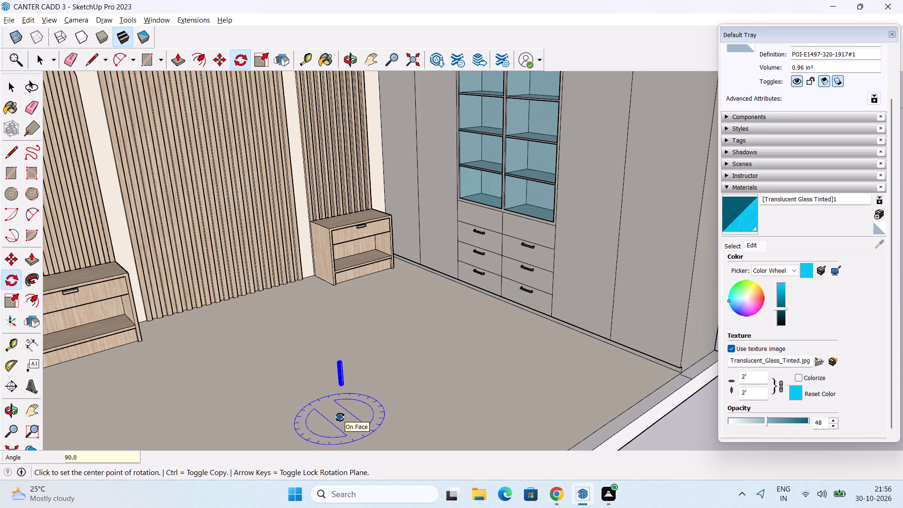
key("space")
Move the upright handle by its bottom corner onto the base of the tall wardrobe door, beside the door seam near the bedside table.
scroll(341, 406, "up", 9)
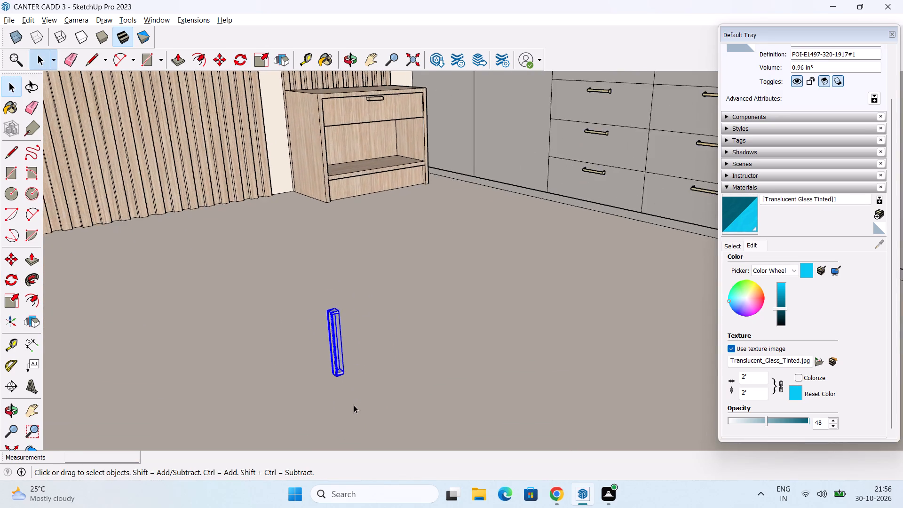
scroll(354, 405, "up", 3)
middle_click_drag(349, 390, 328, 357)
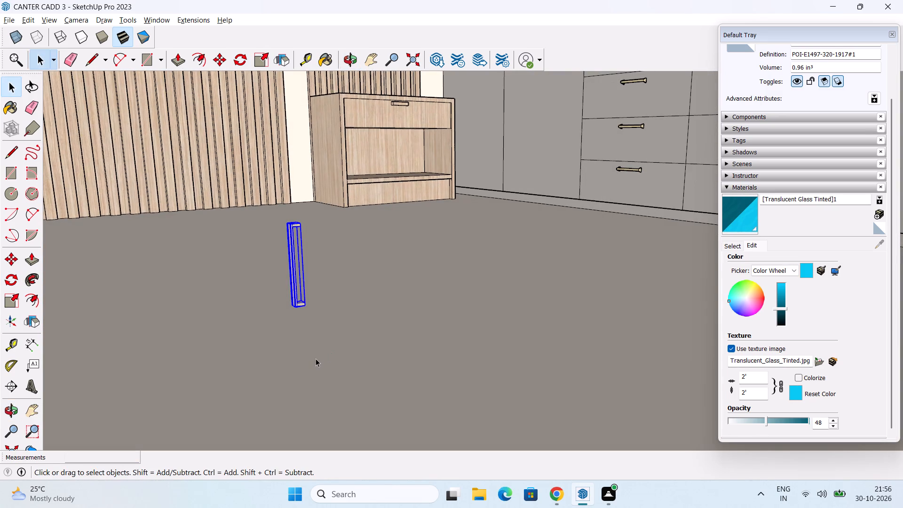
key("m")
scroll(300, 310, "up", 3)
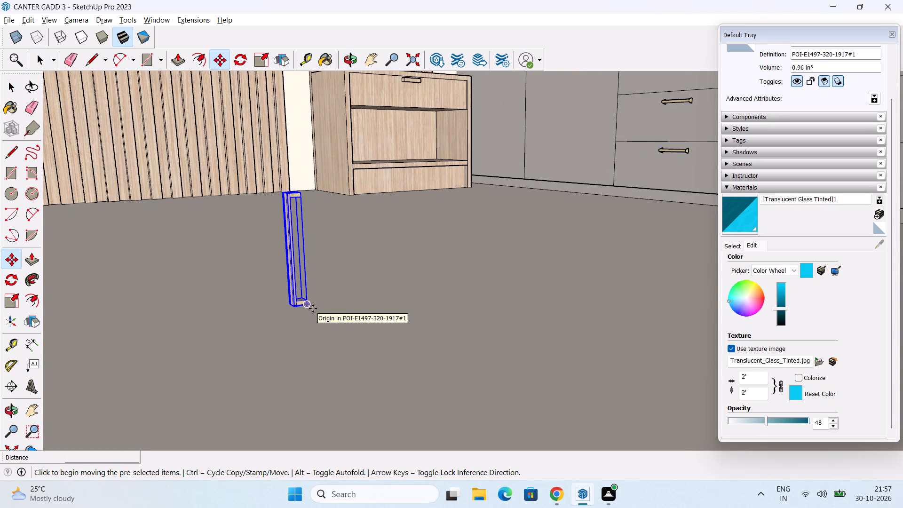
left_click(313, 308)
scroll(551, 162, "down", 4)
middle_click_drag(556, 148, 561, 233)
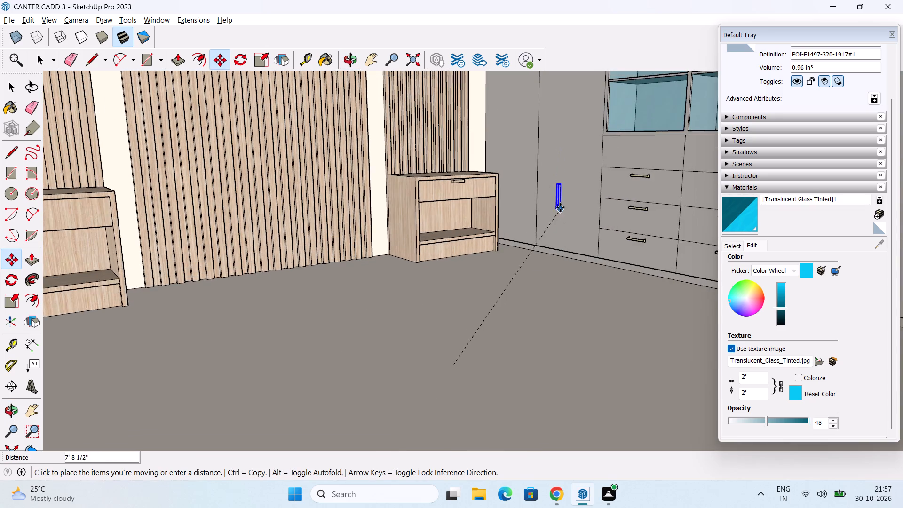
scroll(560, 207, "up", 5)
scroll(556, 188, "down", 3)
middle_click_drag(555, 188, 589, 253)
scroll(573, 200, "down", 3)
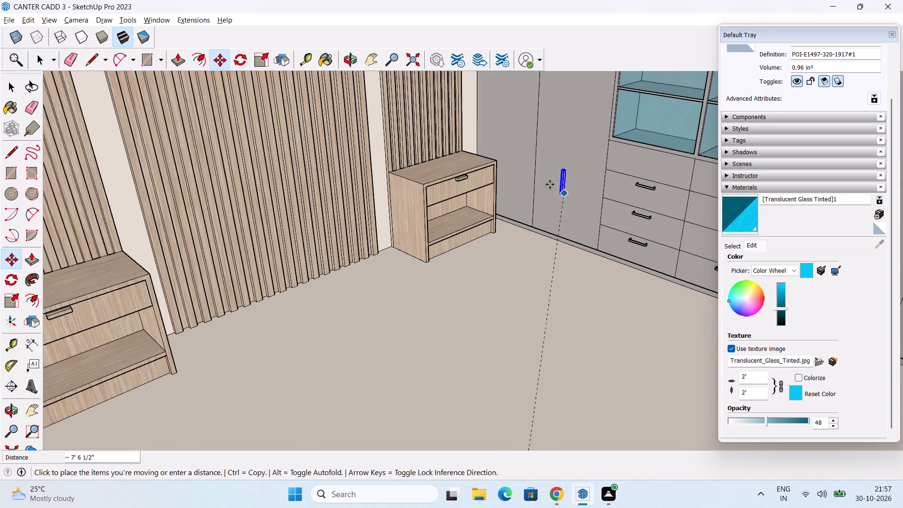
middle_click_drag(564, 191, 578, 210)
scroll(549, 182, "up", 3)
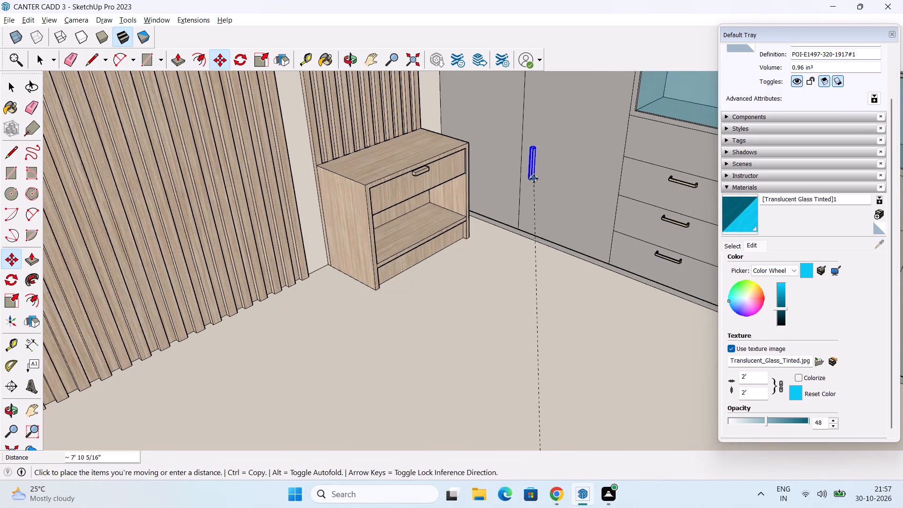
scroll(534, 179, "up", 3)
middle_click_drag(534, 179, 490, 177)
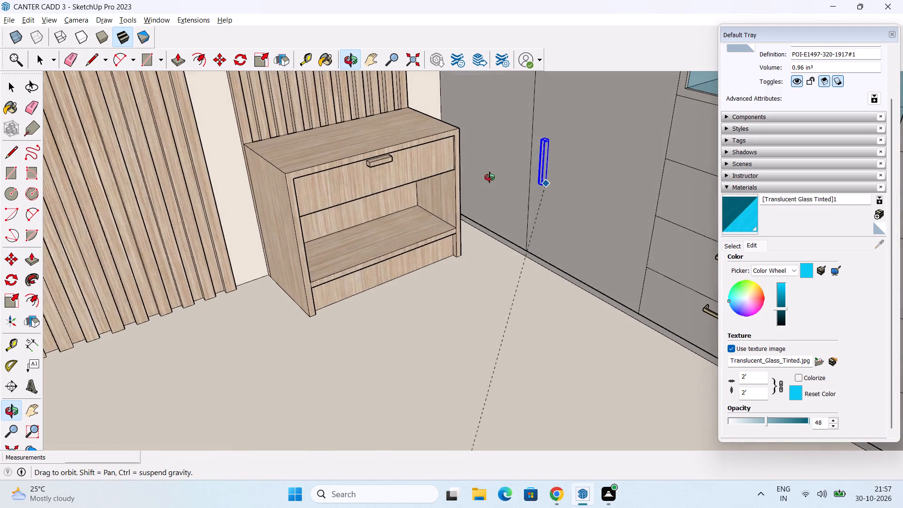
middle_click_drag(490, 177, 456, 173)
scroll(528, 207, "up", 2)
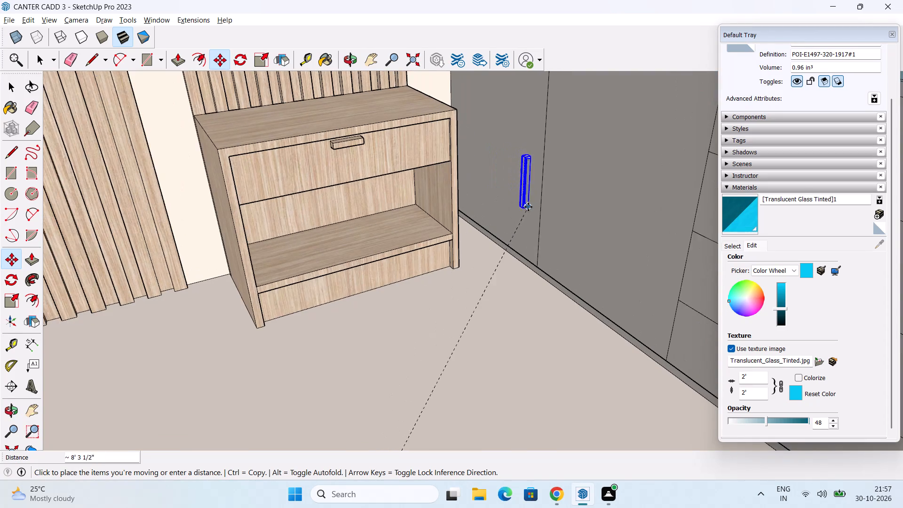
scroll(556, 273, "up", 8)
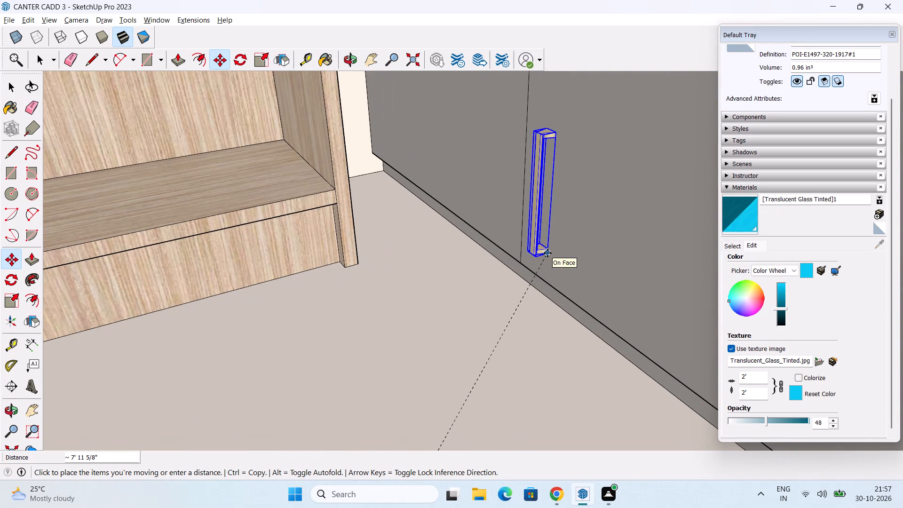
left_click(547, 253)
Shift the upright handle about 1 1/16" along the door face, closer to the door seam.
scroll(543, 264, "down", 3)
middle_click_drag(525, 310, 688, 295)
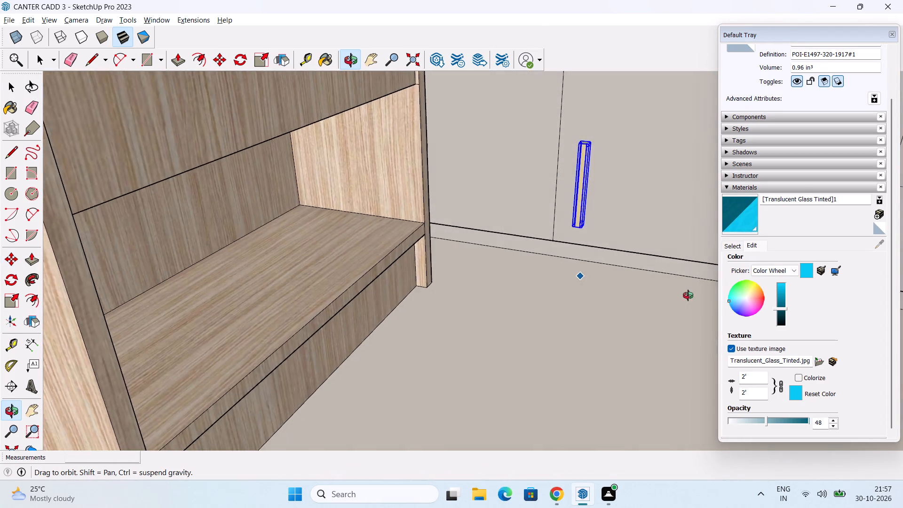
middle_click_drag(688, 295, 686, 294)
scroll(591, 231, "up", 5)
left_click(584, 225)
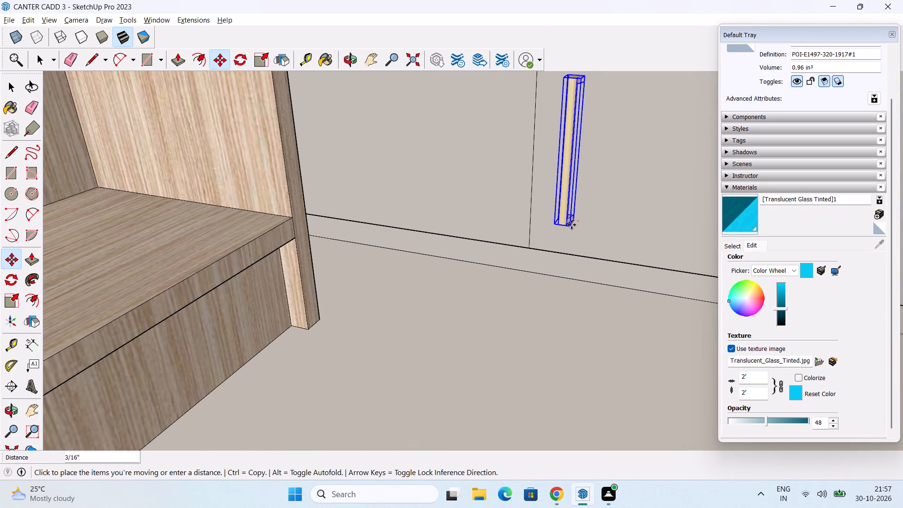
left_click(559, 224)
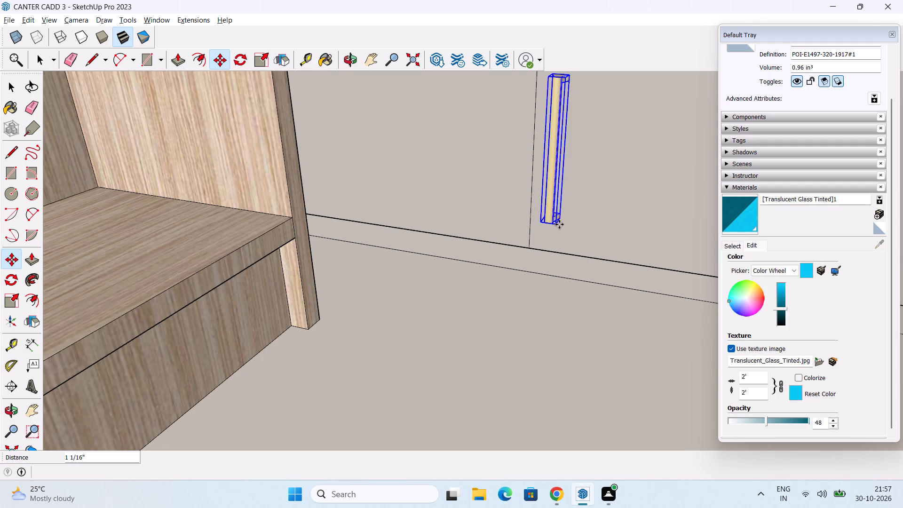
scroll(554, 280, "down", 4)
middle_click_drag(551, 303, 430, 300)
key("space")
Stretch the door handle upward along its length by a scale factor of about 5.00.
left_click(15, 296)
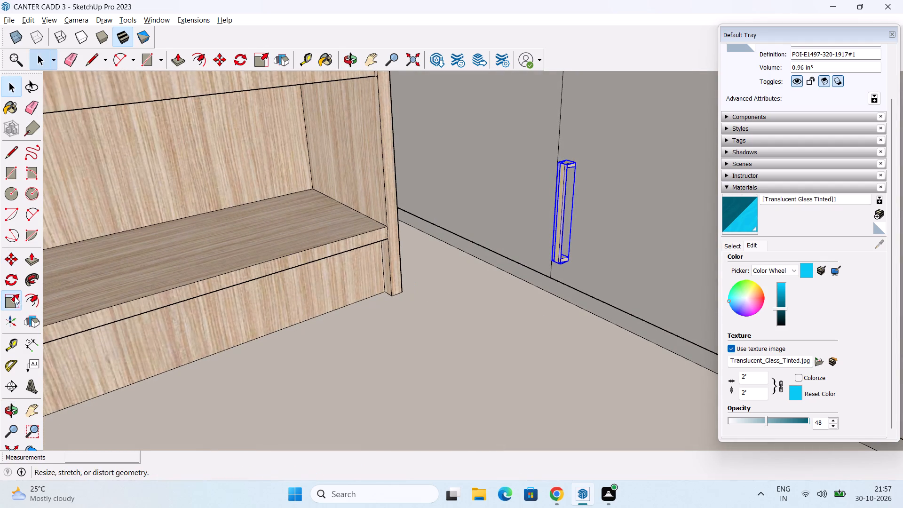
scroll(354, 264, "down", 2)
middle_click_drag(360, 274, 339, 338)
scroll(463, 254, "up", 3)
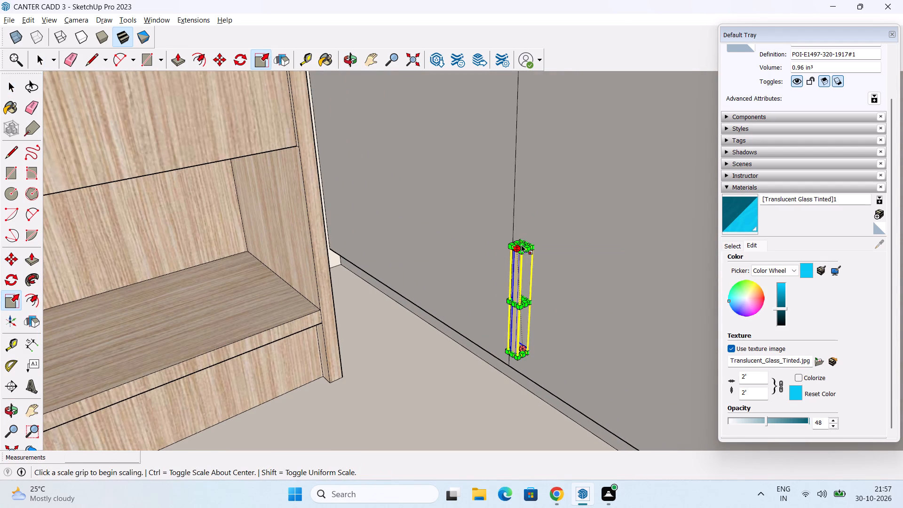
left_click(521, 242)
scroll(530, 159, "down", 8)
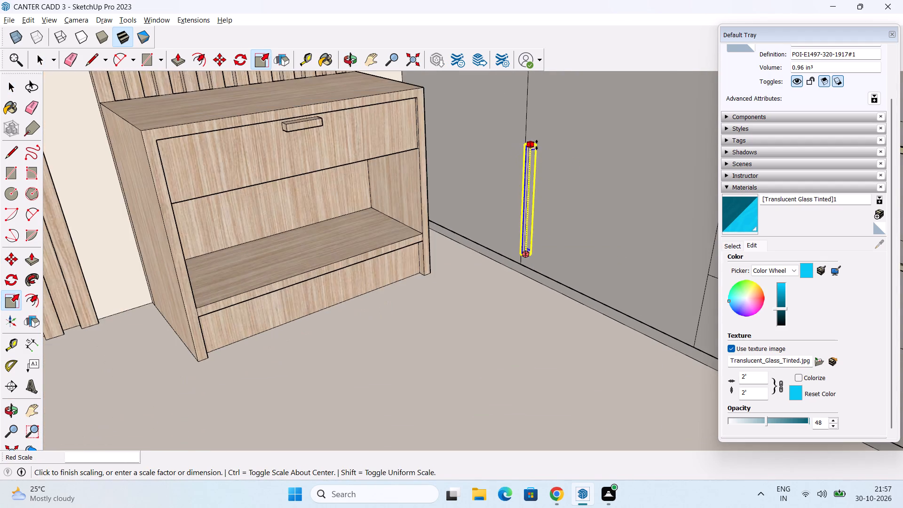
scroll(537, 145, "down", 7)
middle_click_drag(547, 146, 458, 263)
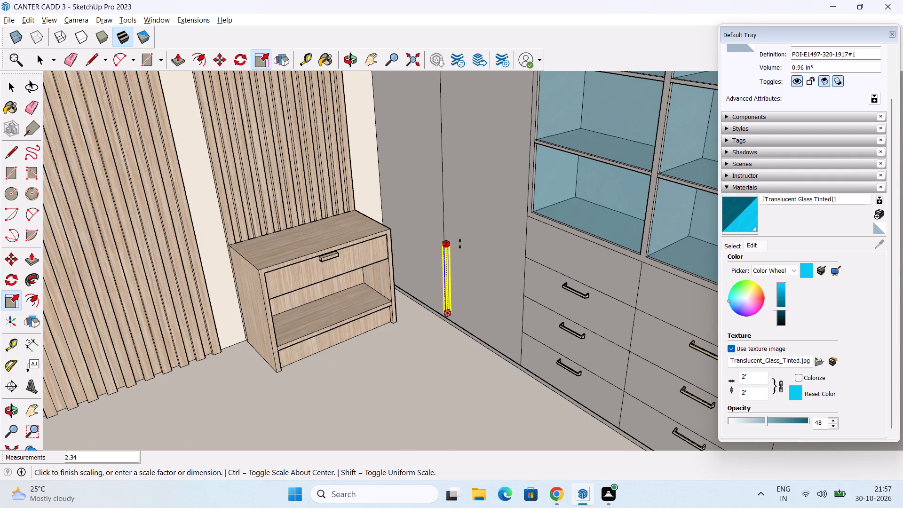
middle_click_drag(499, 163, 432, 202)
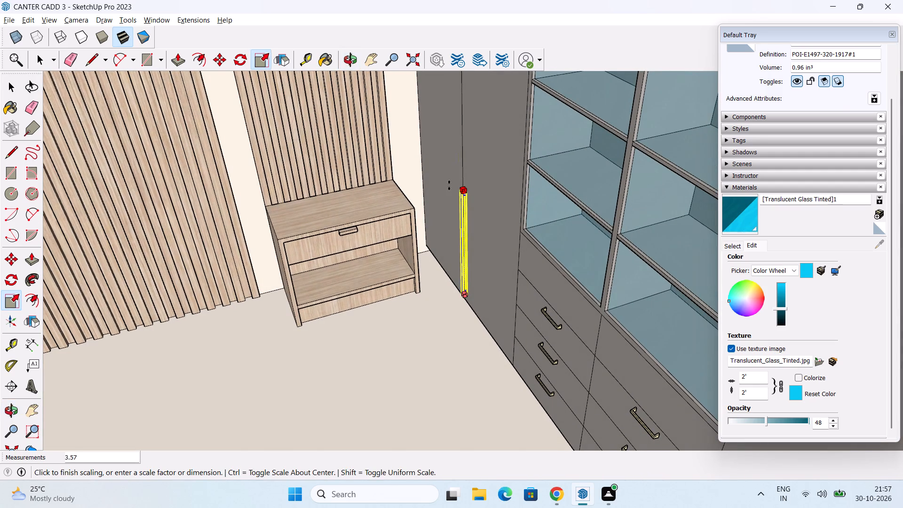
middle_click_drag(485, 160, 523, 145)
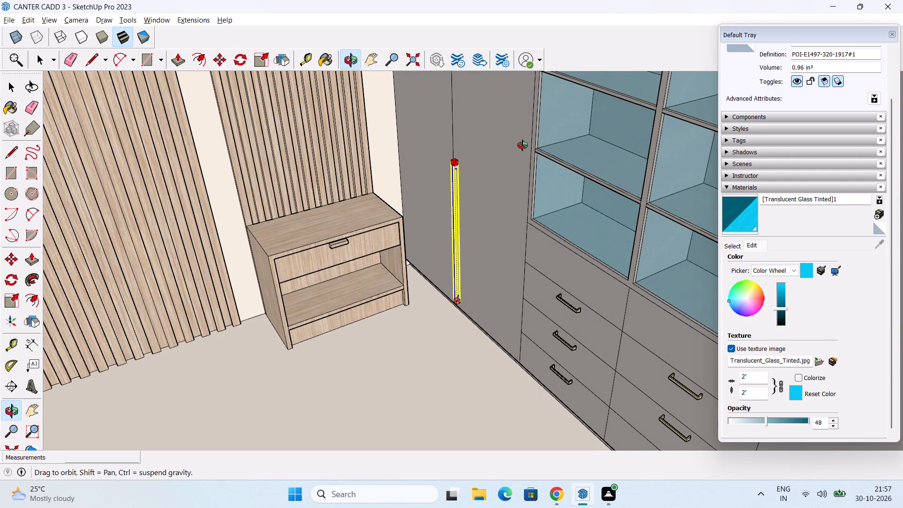
middle_click_drag(523, 145, 523, 147)
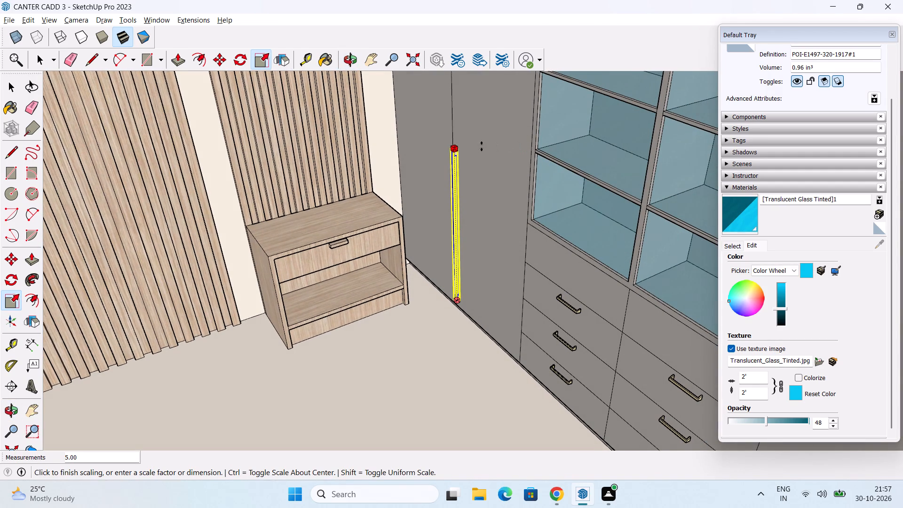
left_click(482, 146)
middle_click_drag(448, 243, 509, 223)
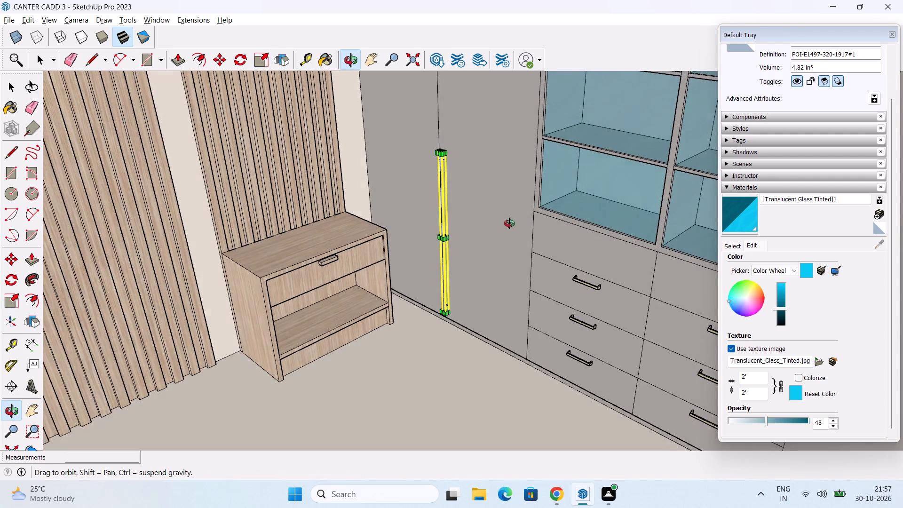
middle_click_drag(509, 223, 513, 234)
left_click_drag(513, 229, 473, 264)
key("space")
left_click(434, 352)
Copy the tall gold door handle about 2 3/8" across the seam onto the adjoining wardrobe door near the bedside table.
scroll(474, 230, "up", 2)
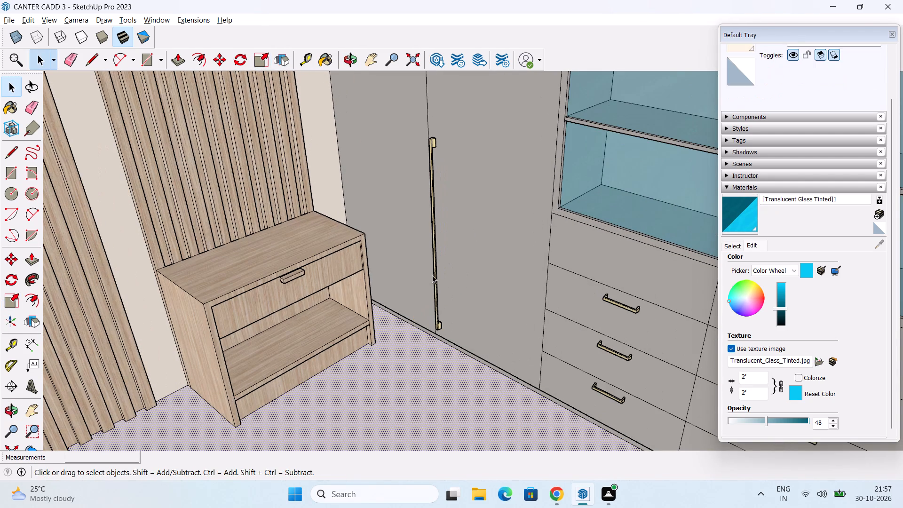
left_click(437, 285)
scroll(435, 320, "up", 5)
key("m")
scroll(430, 333, "up", 1)
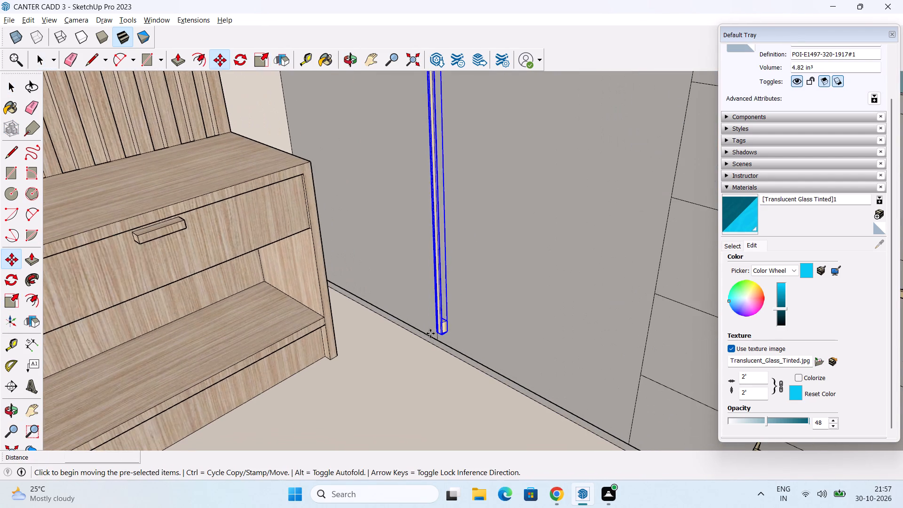
middle_click_drag(428, 346, 516, 346)
scroll(449, 337, "up", 5)
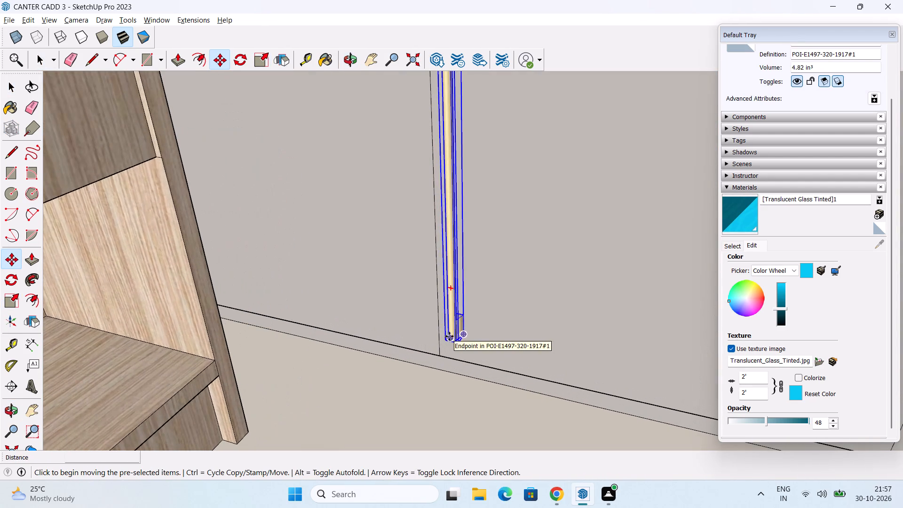
scroll(479, 325, "up", 3)
left_click(457, 311)
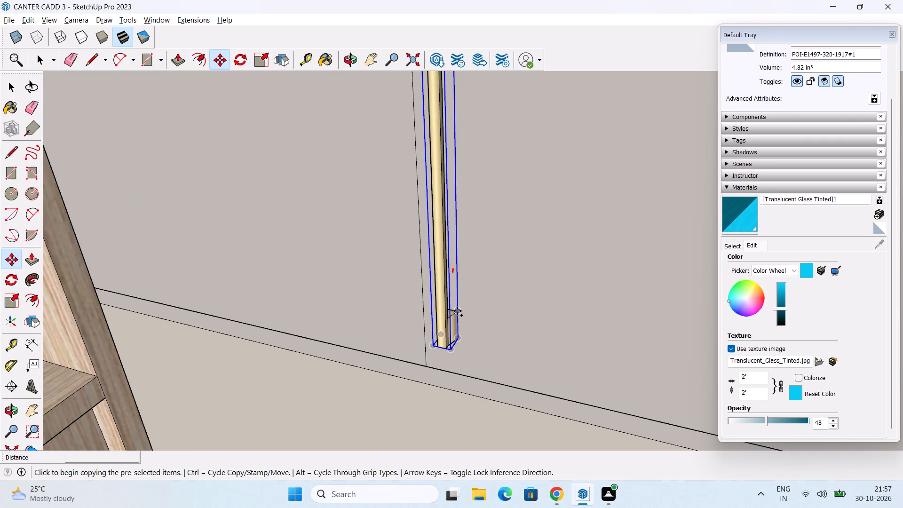
middle_click_drag(404, 303, 490, 277)
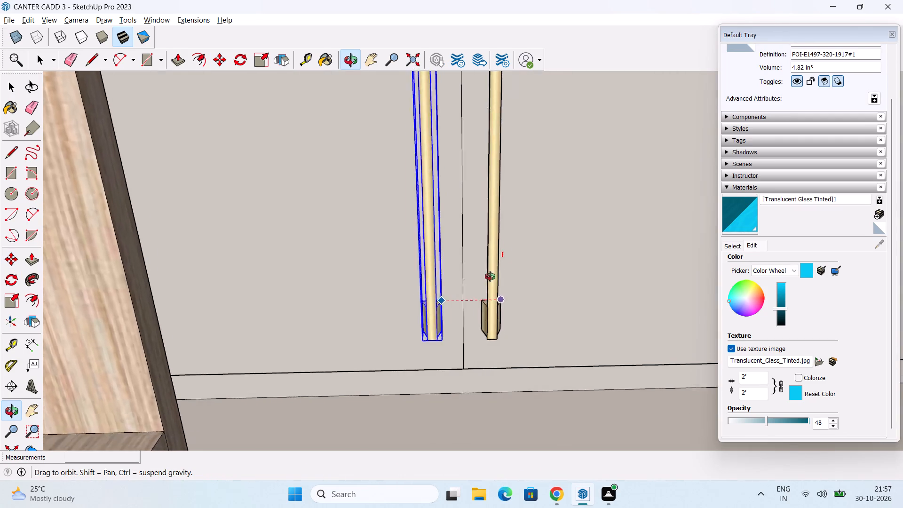
middle_click_drag(490, 277, 470, 271)
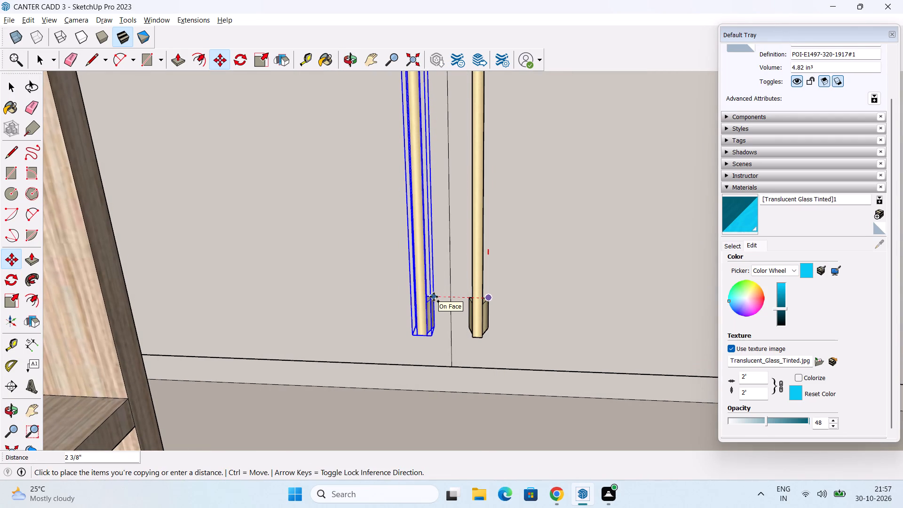
left_click(434, 297)
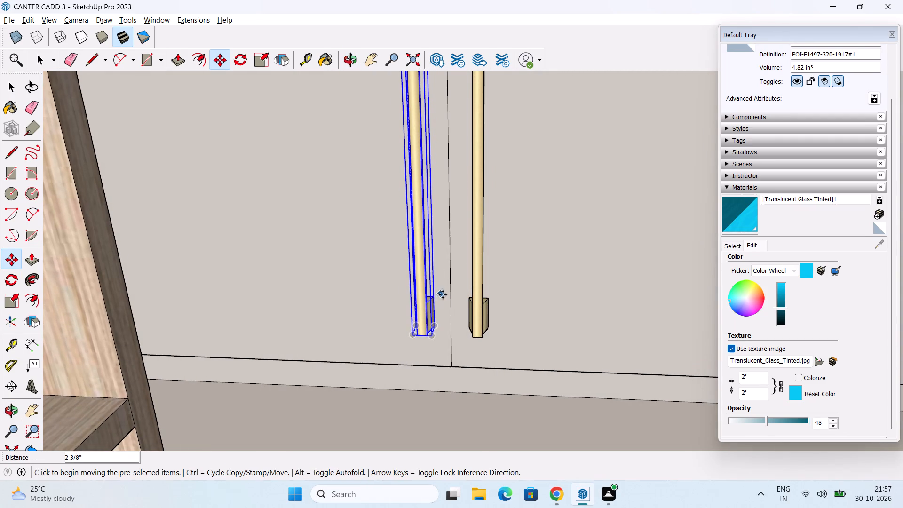
Copy both tall door handles about 8' 2 5/8" along the wardrobe, straddling the door seam beyond the drawer section.
key("space")
left_click(478, 294, "shift")
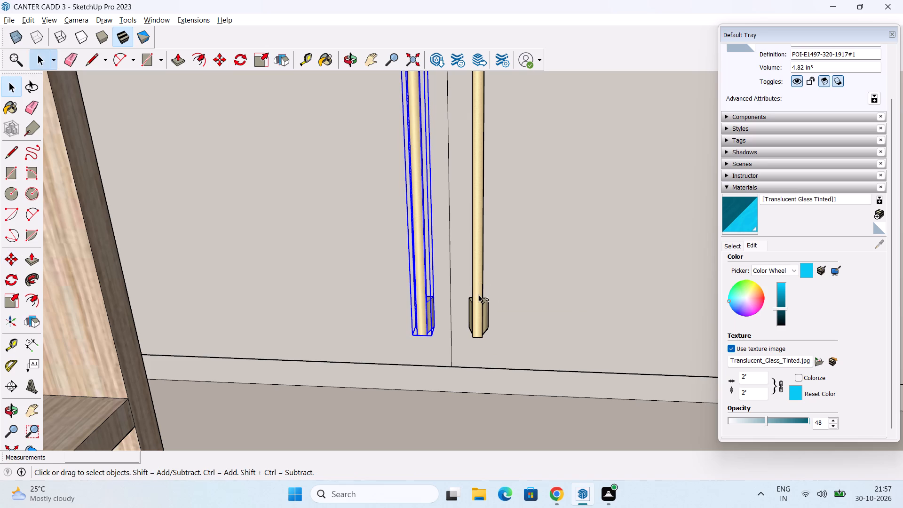
key("m")
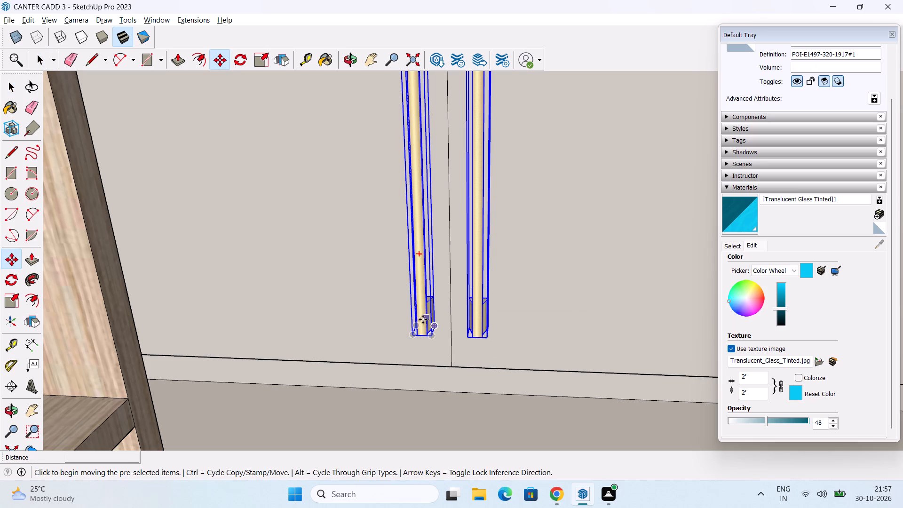
left_click(434, 302)
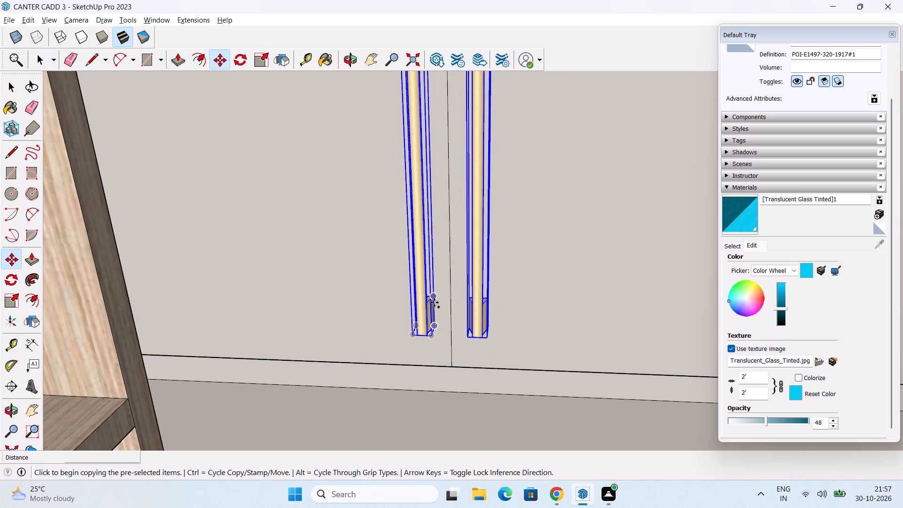
scroll(491, 294, "down", 16)
middle_click_drag(586, 297, 297, 301, "shift")
middle_click_drag(575, 297, 357, 295)
scroll(489, 300, "up", 3)
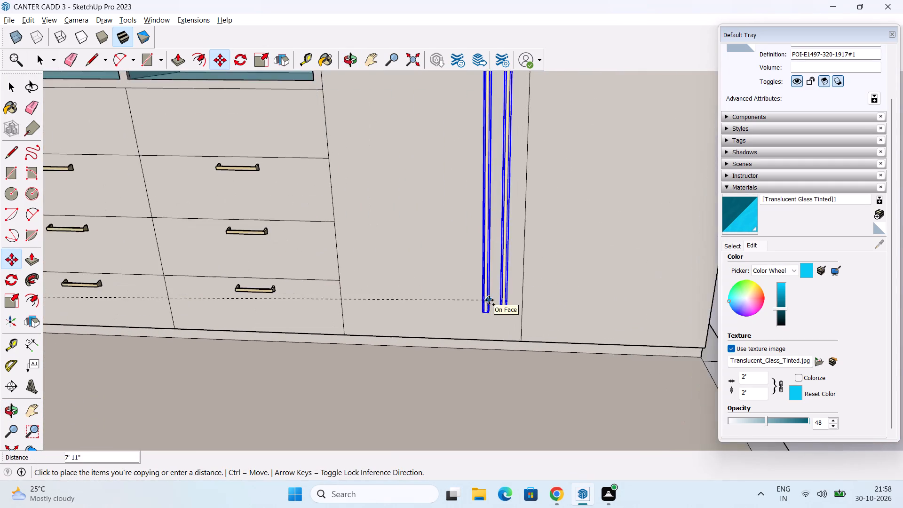
scroll(490, 301, "up", 2)
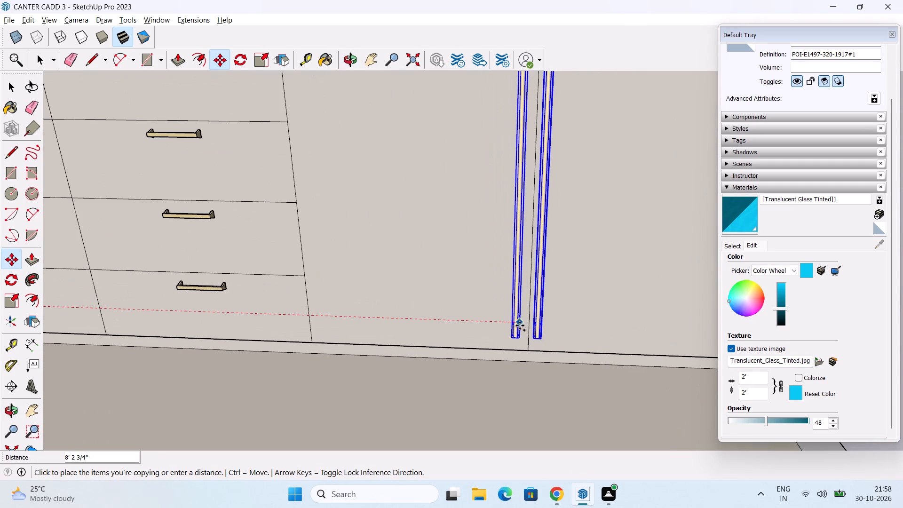
scroll(522, 325, "up", 8)
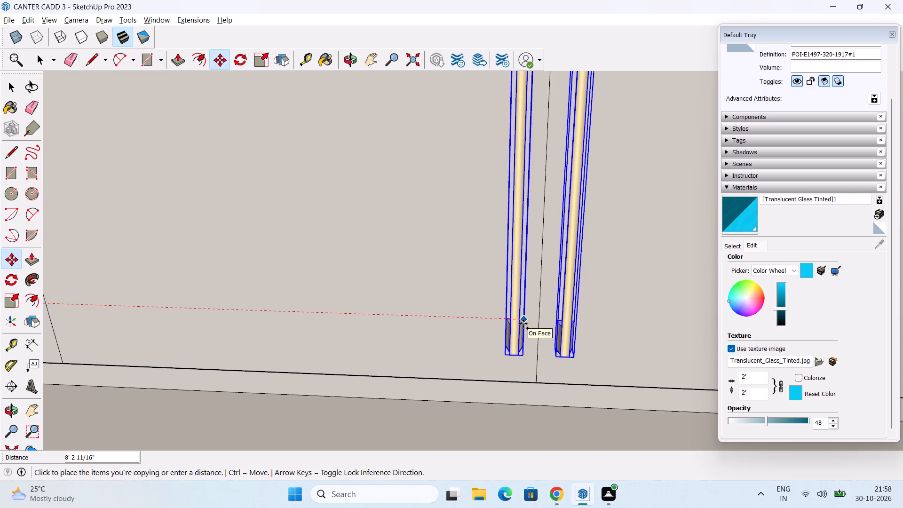
left_click(522, 324)
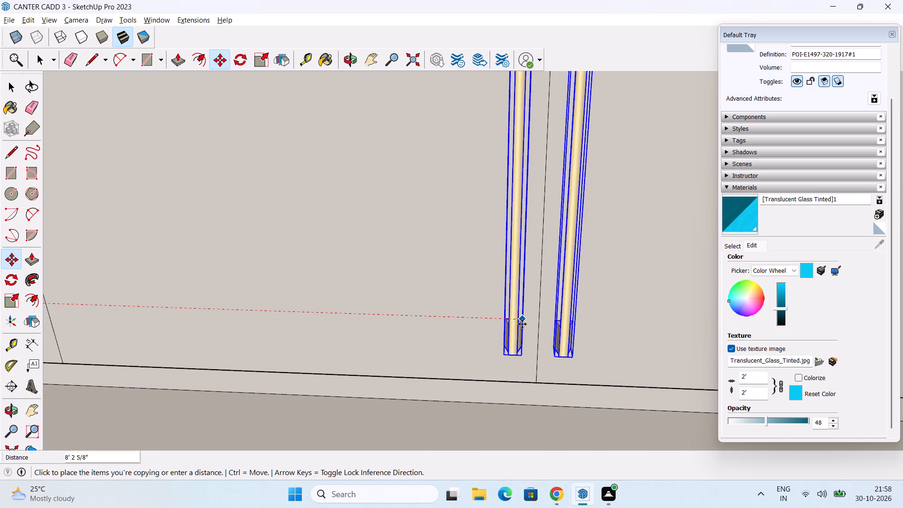
scroll(522, 321, "down", 20)
scroll(522, 321, "down", 1)
key("space")
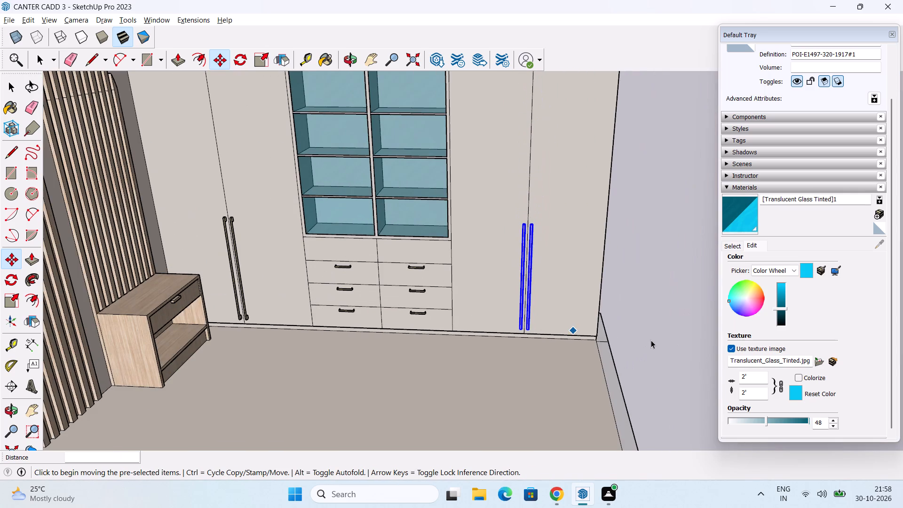
left_click(658, 337)
Examine the wardrobe with its door handles, the slatted wall and the bedside tables from several angles.
middle_click_drag(566, 370, 296, 357)
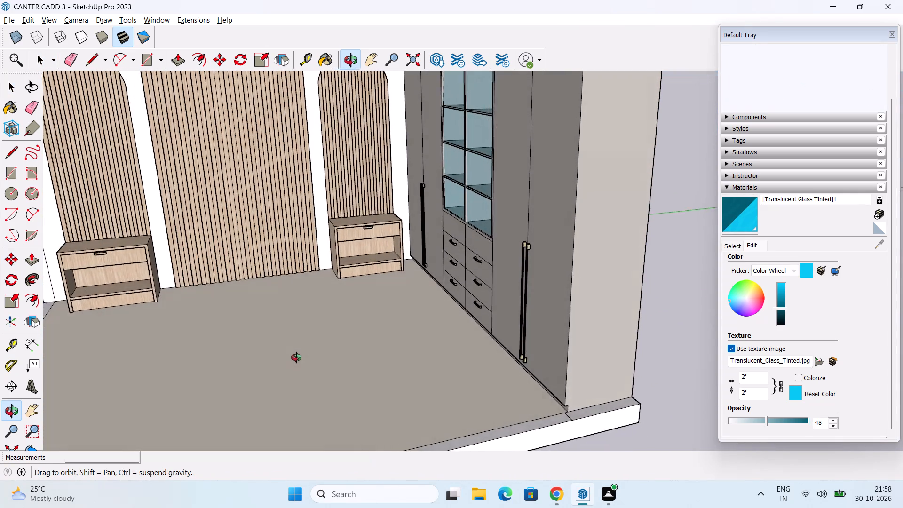
middle_click_drag(296, 357, 295, 357)
scroll(306, 322, "down", 2)
middle_click_drag(307, 322, 368, 333)
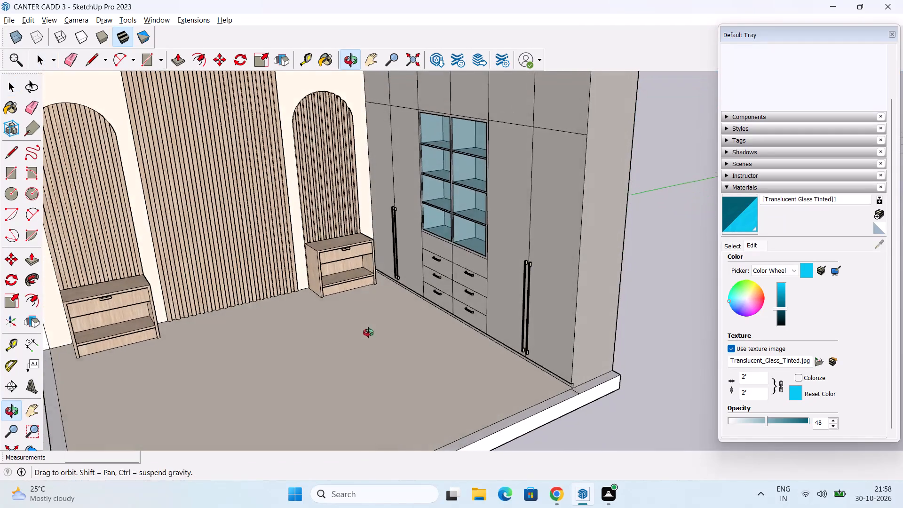
middle_click_drag(368, 333, 366, 336)
middle_click_drag(433, 294, 388, 360)
middle_click_drag(394, 346, 401, 325)
middle_click_drag(341, 325, 373, 311, "shift")
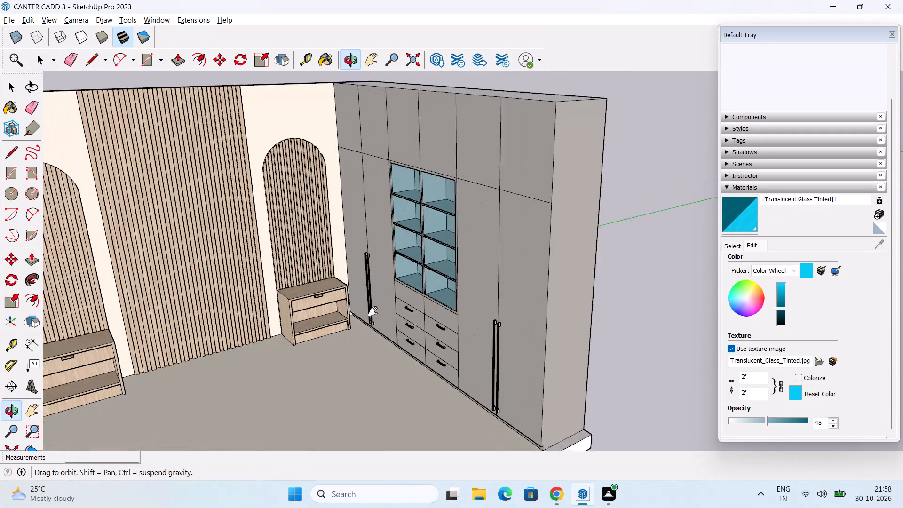
middle_click_drag(373, 311, 401, 304, "shift")
middle_click_drag(402, 324, 349, 352)
middle_click_drag(364, 343, 408, 316, "shift")
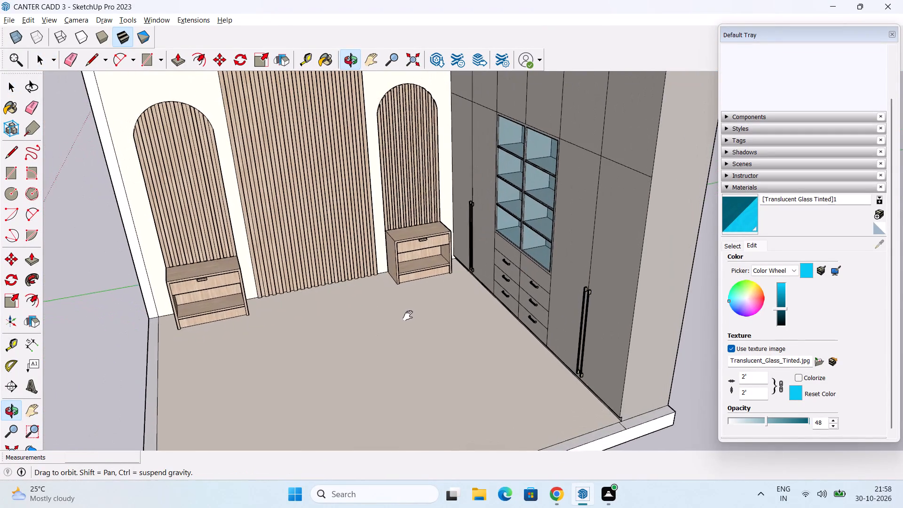
middle_click_drag(408, 316, 423, 341, "shift")
middle_click_drag(420, 344, 443, 375)
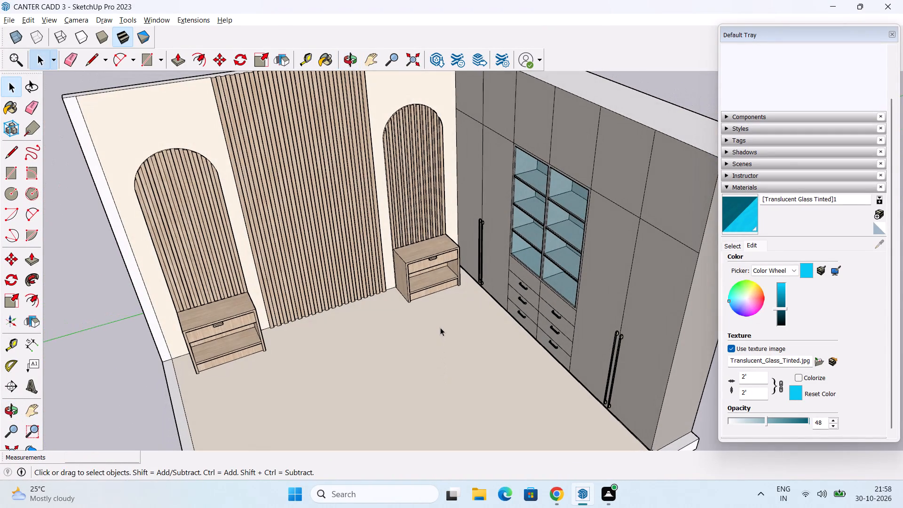
scroll(440, 323, "up", 2)
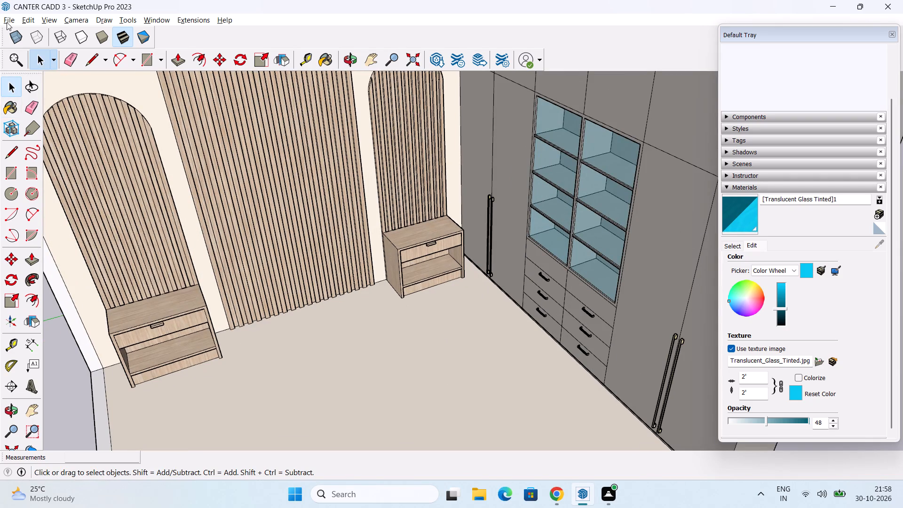
Import the Bed.skp model from the Downloads folder.
left_click(7, 22)
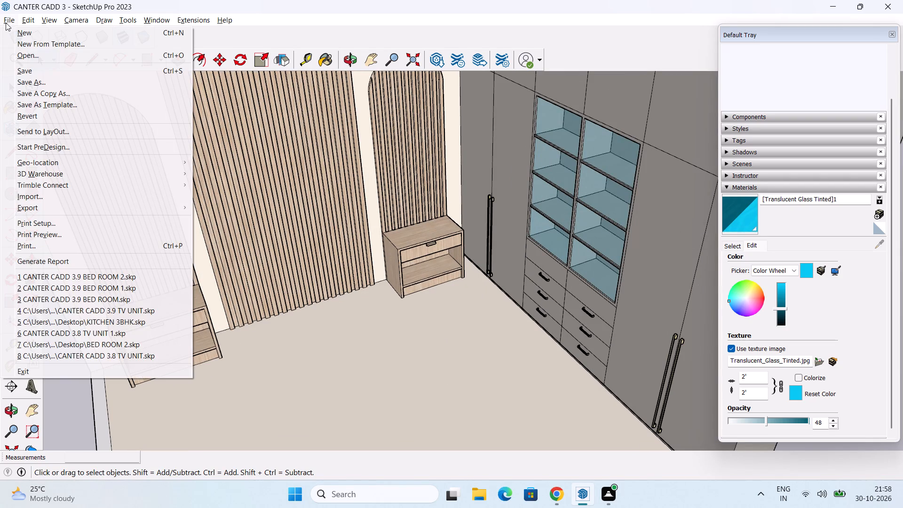
left_click(86, 198)
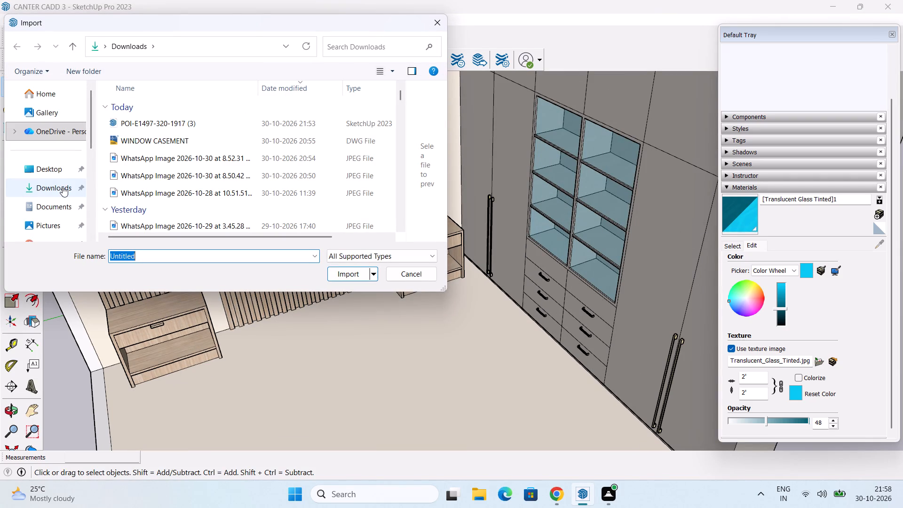
left_click(55, 188)
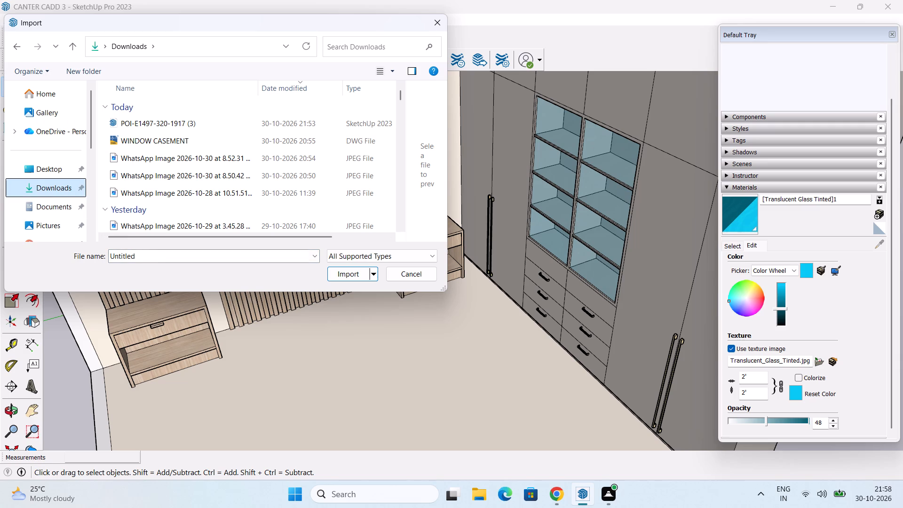
left_click(140, 261)
type("BE")
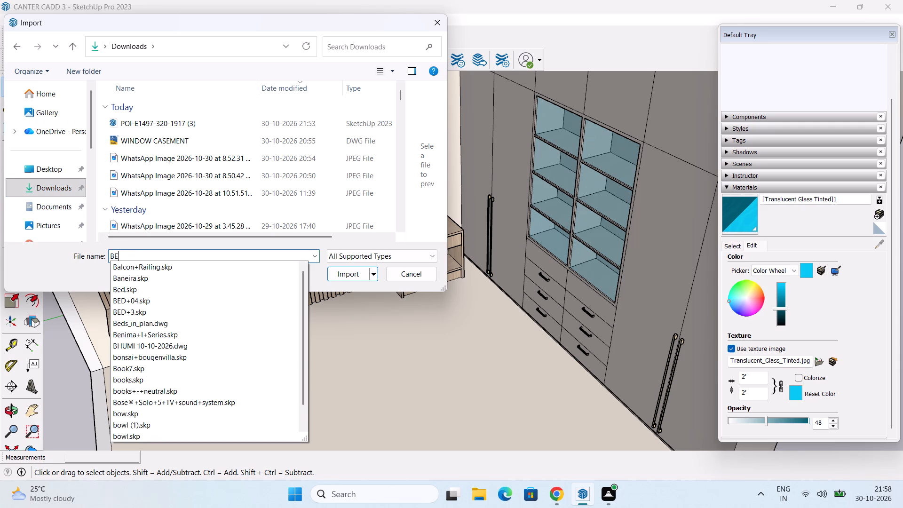
left_click(164, 265)
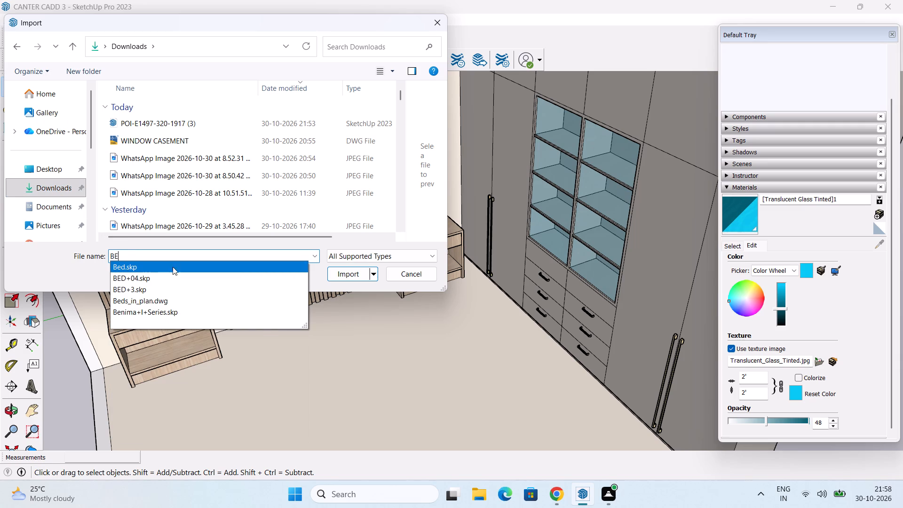
left_click(345, 276)
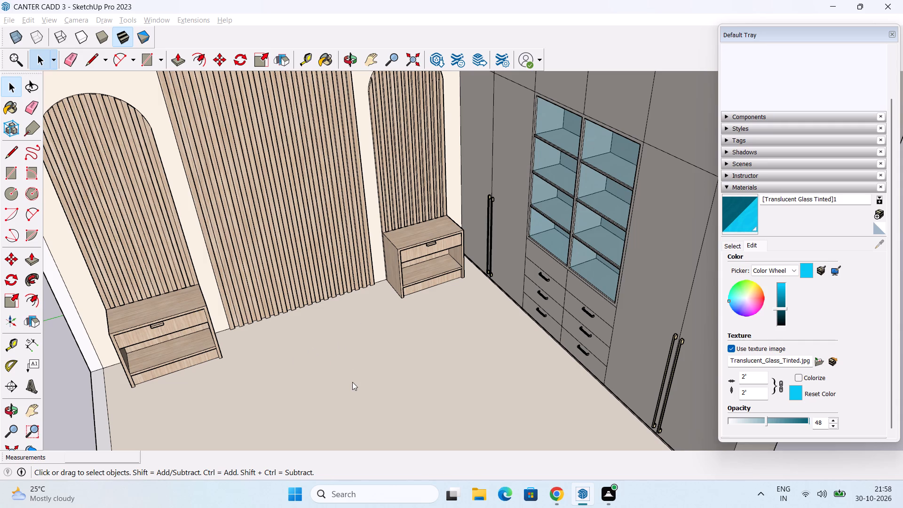
Place the imported bed on the bedroom floor in front of the wardrobe and check its position from several sides.
middle_click_drag(352, 381, 491, 333)
scroll(399, 346, "down", 6)
scroll(356, 383, "down", 14)
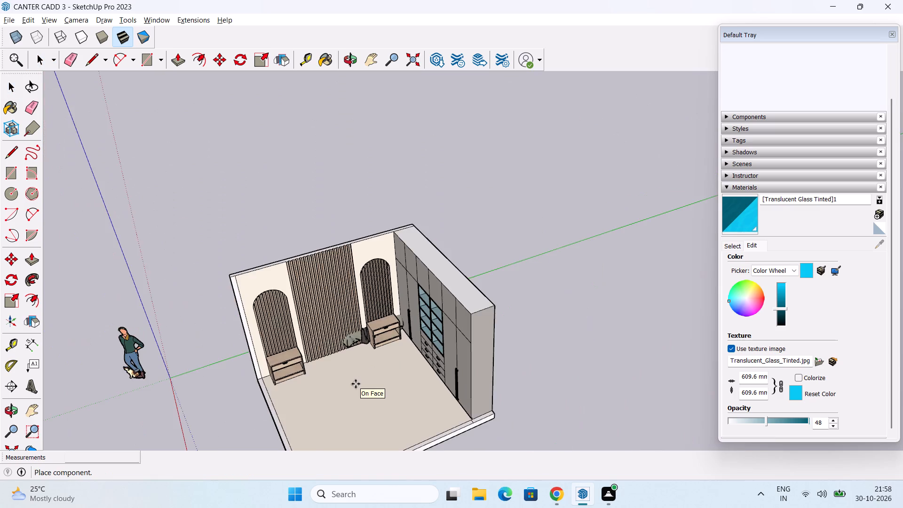
scroll(356, 384, "down", 8)
scroll(372, 400, "up", 2)
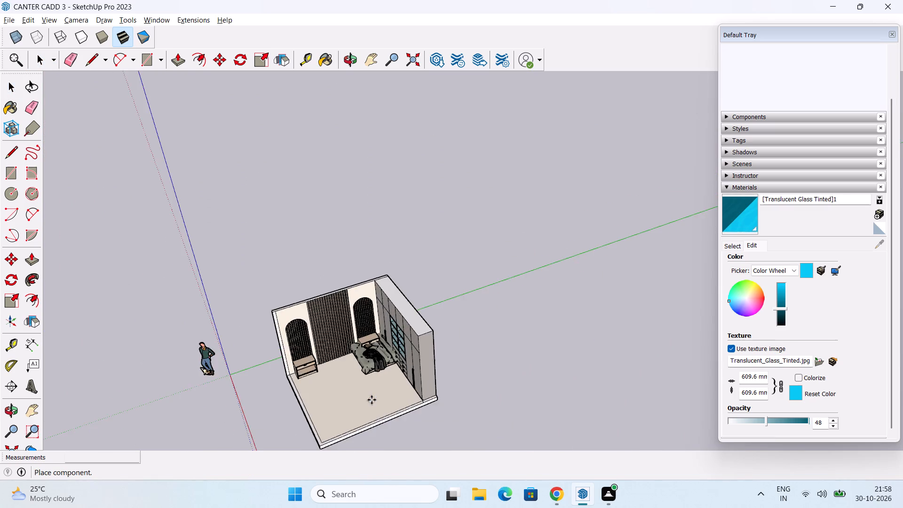
scroll(372, 400, "up", 12)
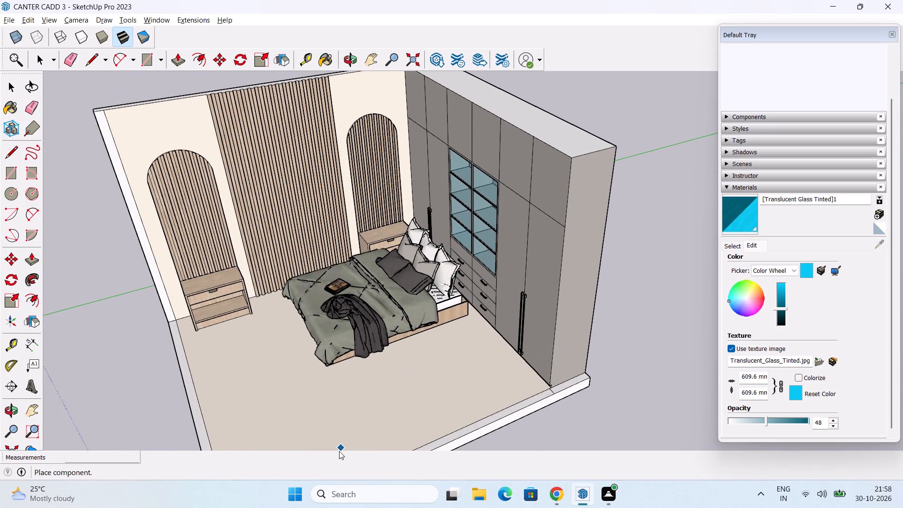
middle_click_drag(337, 415, 417, 363)
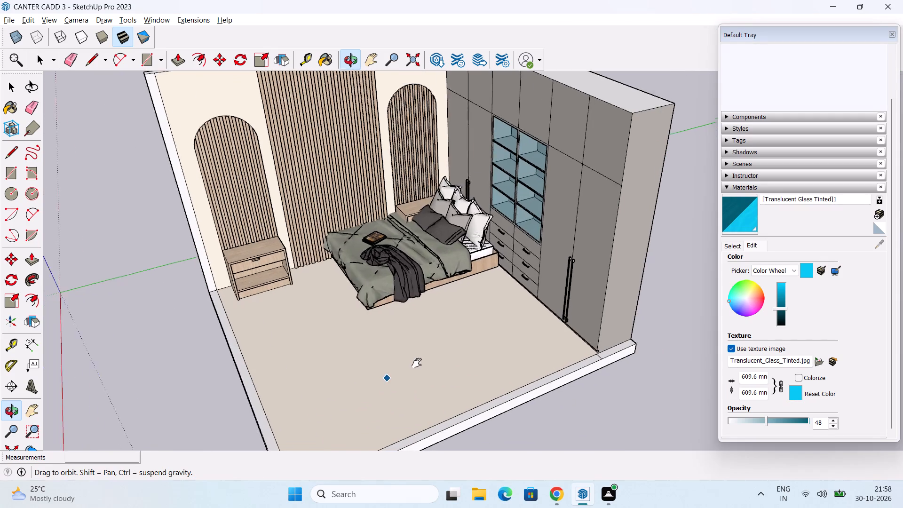
middle_click_drag(417, 363, 417, 363)
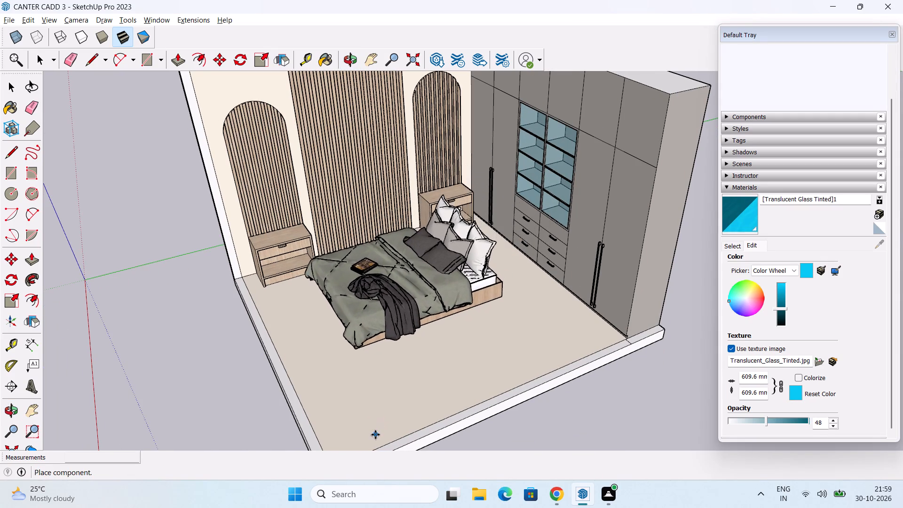
left_click(370, 441)
middle_click_drag(394, 385, 355, 262)
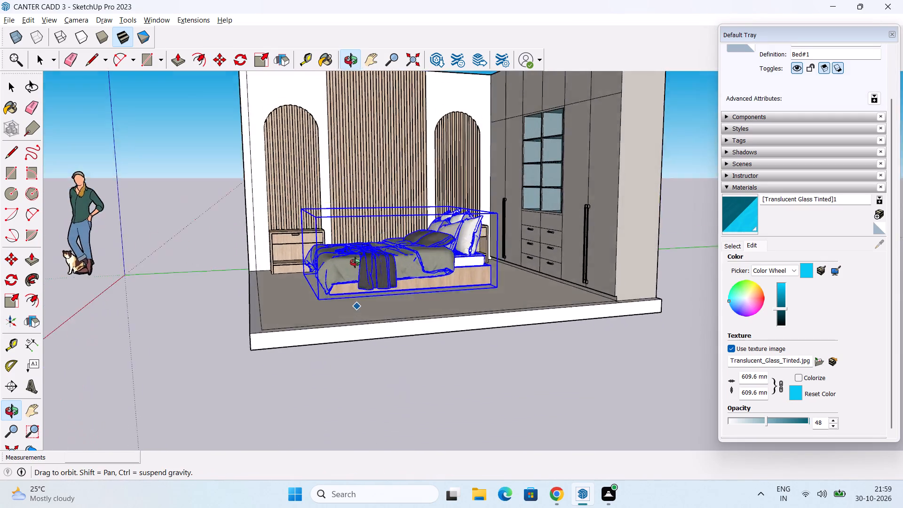
middle_click_drag(355, 262, 681, 427)
middle_click_drag(455, 364, 436, 398)
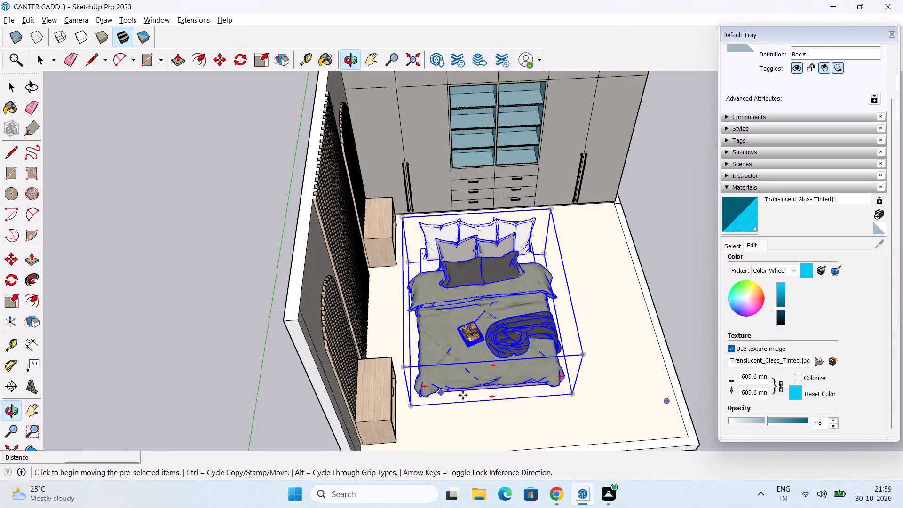
Rotate the bed 90 degrees on the floor so its pillow end faces the slatted wall.
middle_click_drag(463, 395, 280, 293)
key("space")
middle_click_drag(469, 374, 379, 379)
left_click(14, 282)
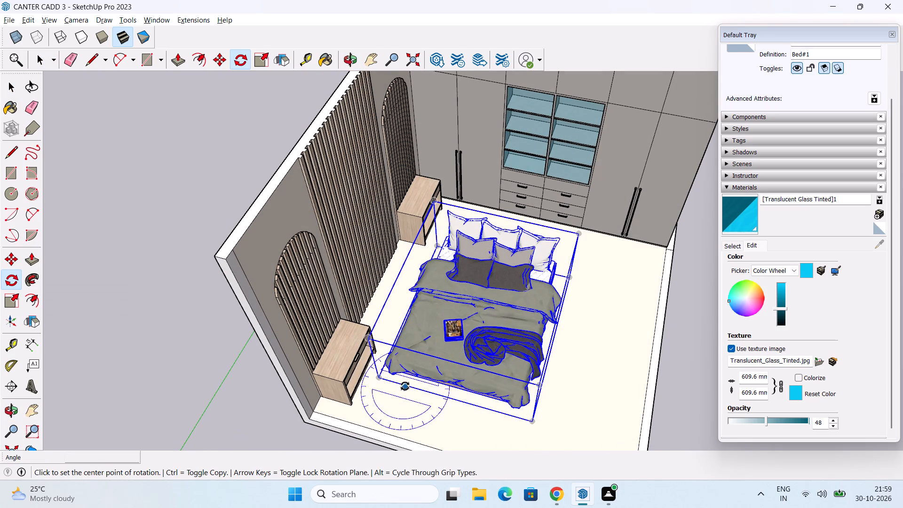
middle_click_drag(405, 385, 377, 355, "shift")
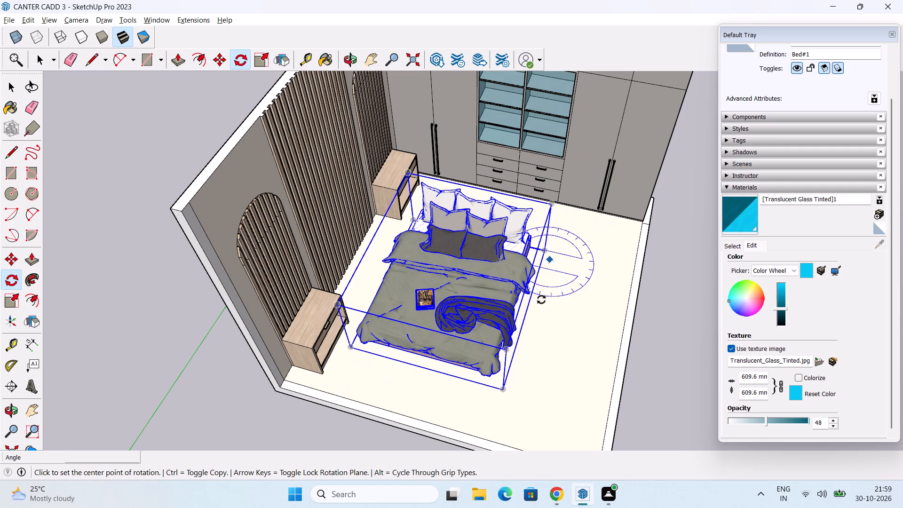
left_click(503, 392)
left_click(548, 325)
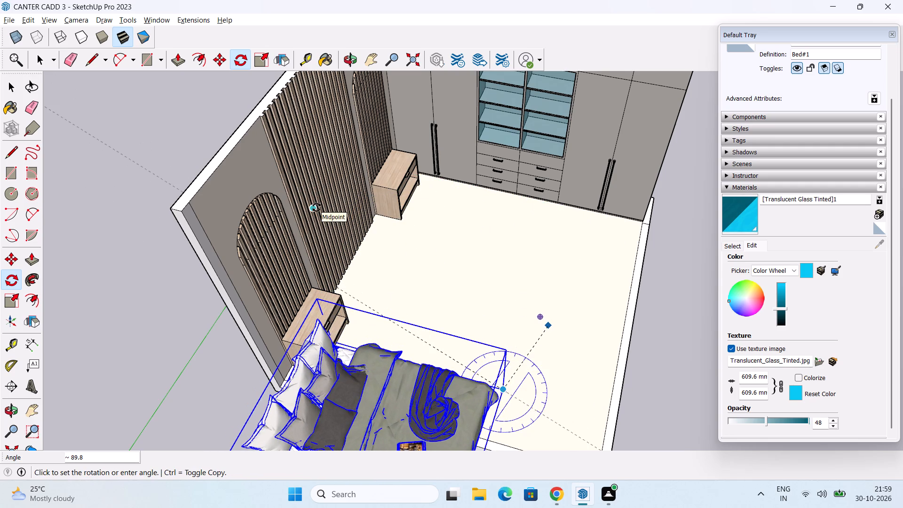
type("90")
key("Return")
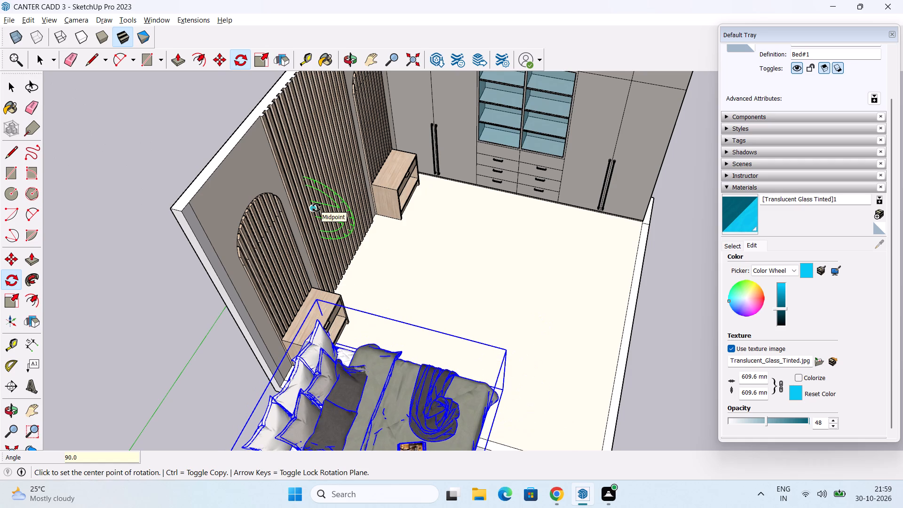
key("space")
Move the rotated bed about 7' into the room, with its head against the slatted wall between the two bedside tables.
scroll(319, 224, "down", 2)
middle_click_drag(324, 286, 378, 187)
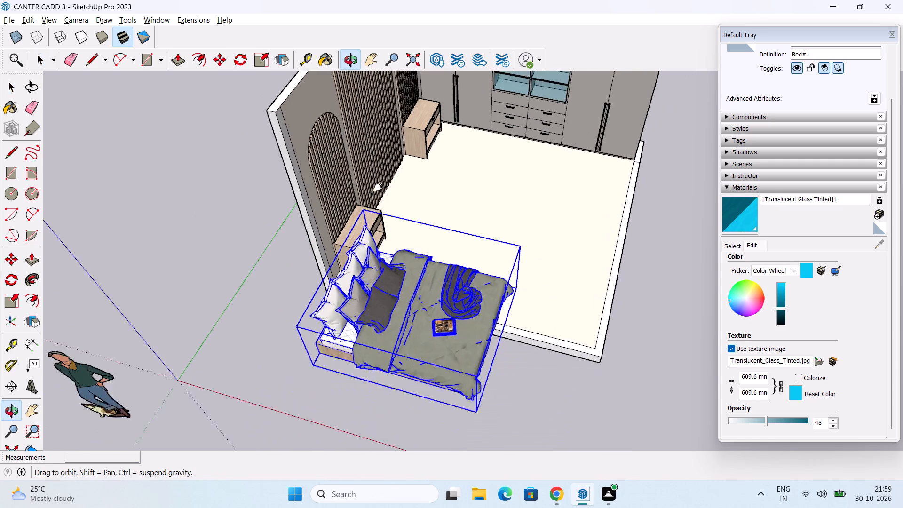
middle_click_drag(378, 187, 379, 186)
scroll(335, 314, "up", 8)
key("m")
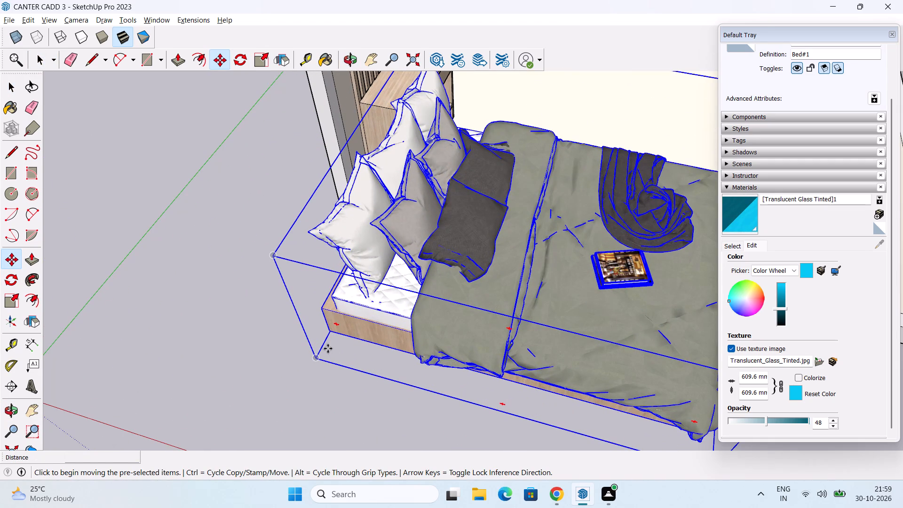
left_click_drag(328, 333, 359, 310)
middle_click_drag(451, 79, 303, 414, "shift")
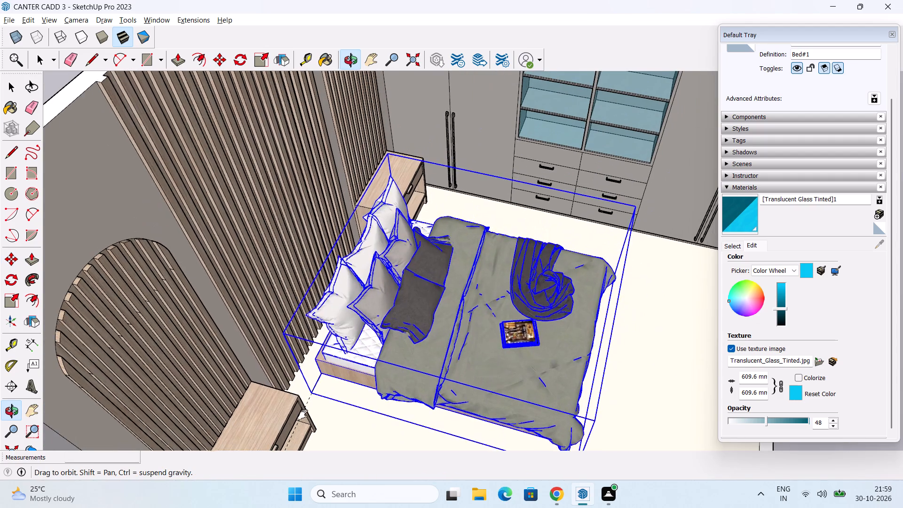
middle_click_drag(303, 414, 303, 415, "shift")
scroll(294, 396, "up", 14)
middle_click_drag(333, 383, 299, 351)
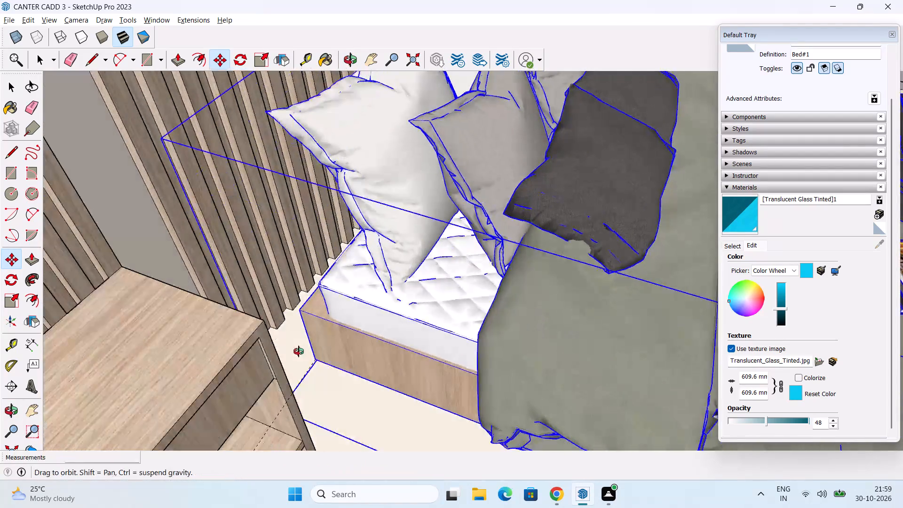
middle_click_drag(299, 351, 162, 364)
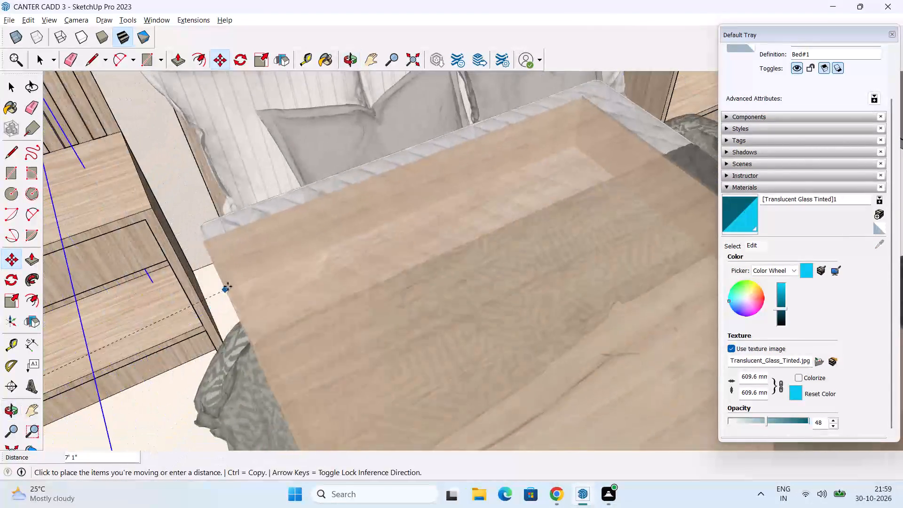
middle_click_drag(224, 282, 245, 307)
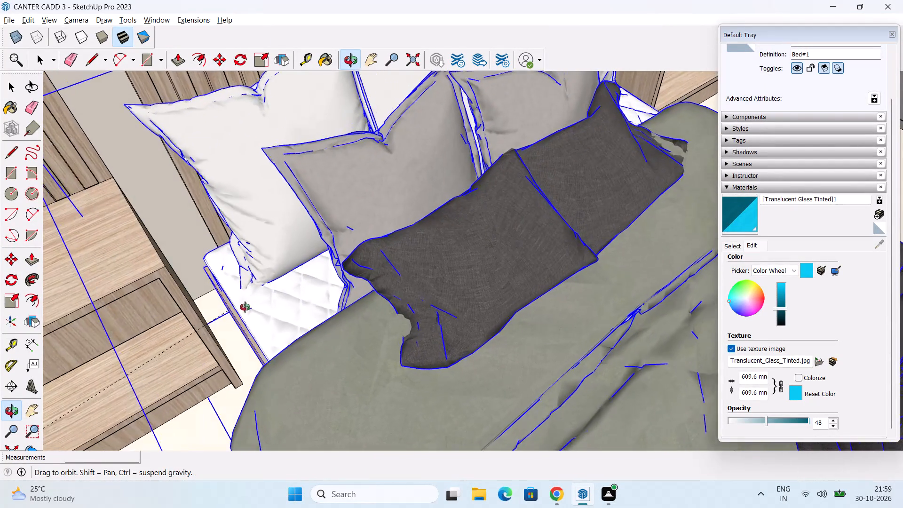
middle_click_drag(245, 307, 235, 317)
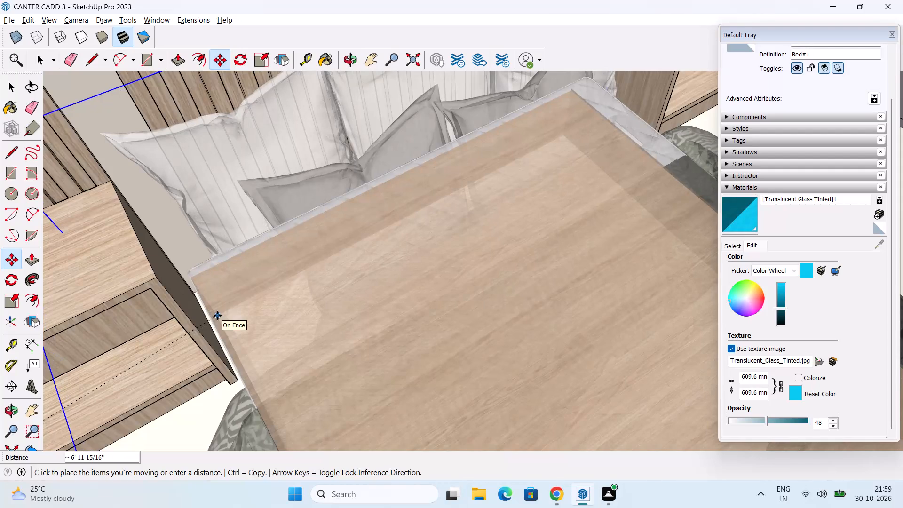
middle_click_drag(217, 316, 336, 147)
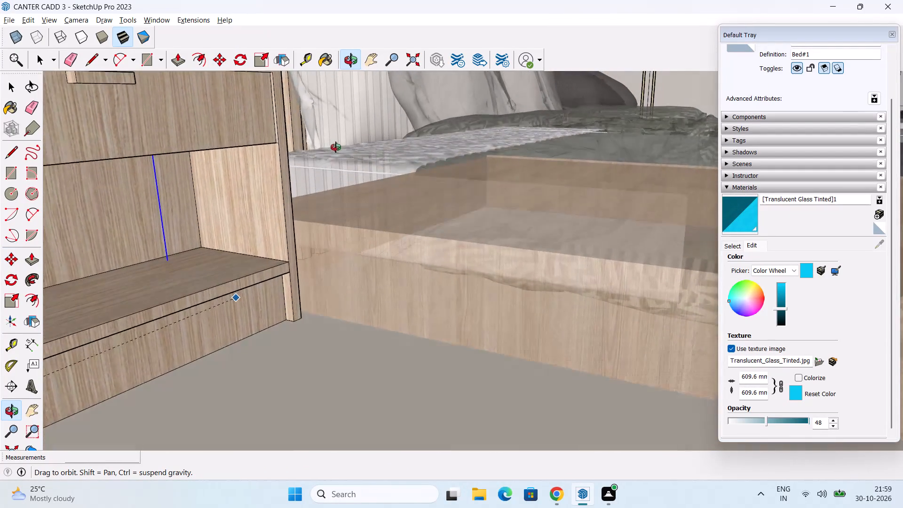
middle_click_drag(336, 147, 199, 286)
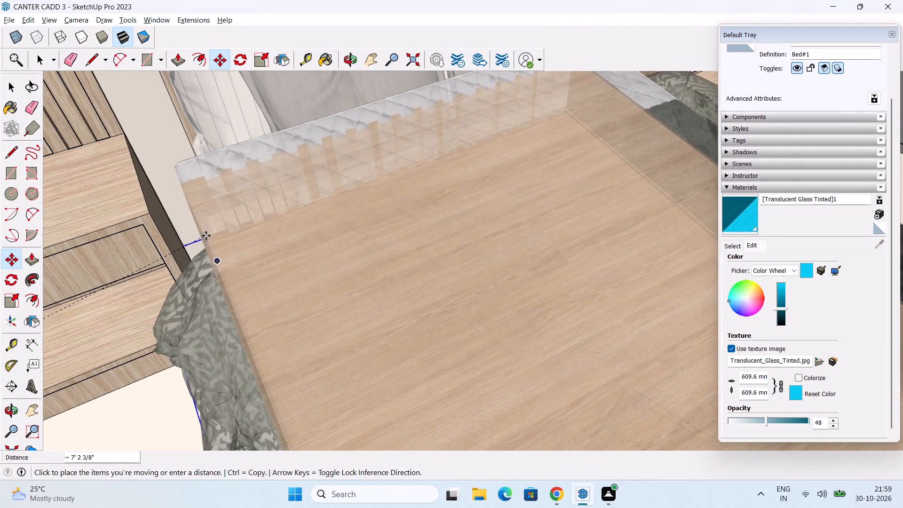
middle_click_drag(207, 255, 367, 107)
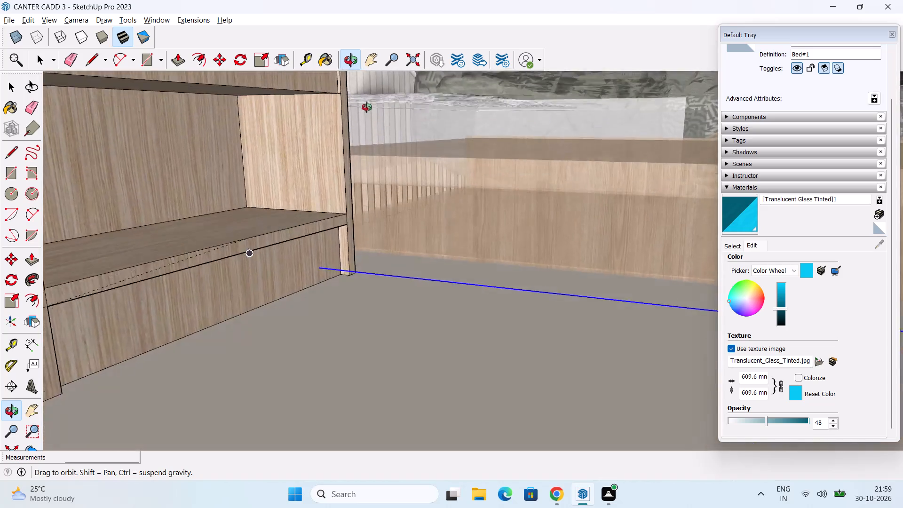
middle_click_drag(367, 107, 196, 261)
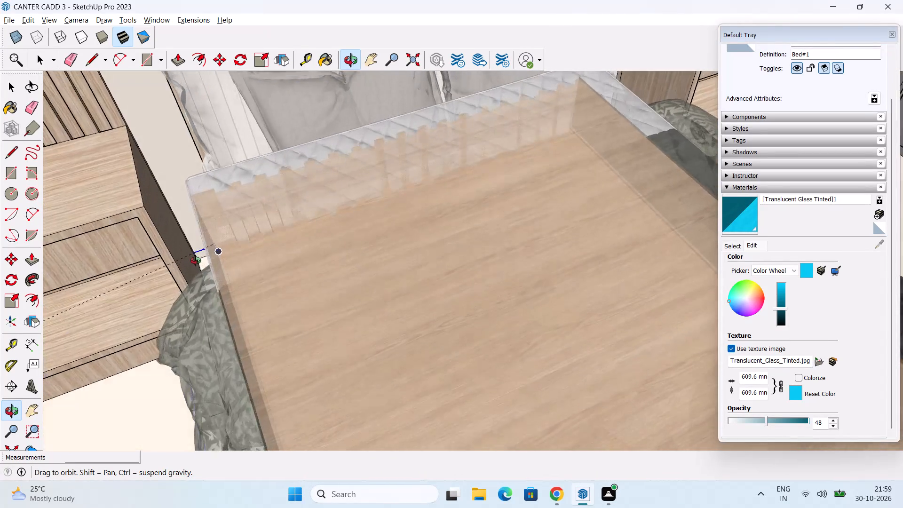
middle_click_drag(196, 261, 200, 272)
scroll(195, 247, "down", 3)
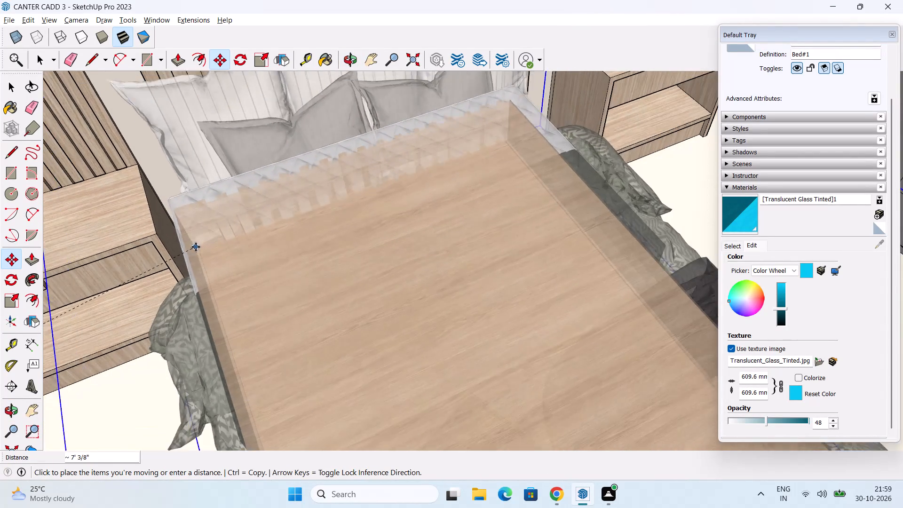
left_click(198, 251)
Lower the bed vertically about 3 1/8" so the bottom of its wooden base rests on the floor.
middle_click_drag(258, 282, 372, 187)
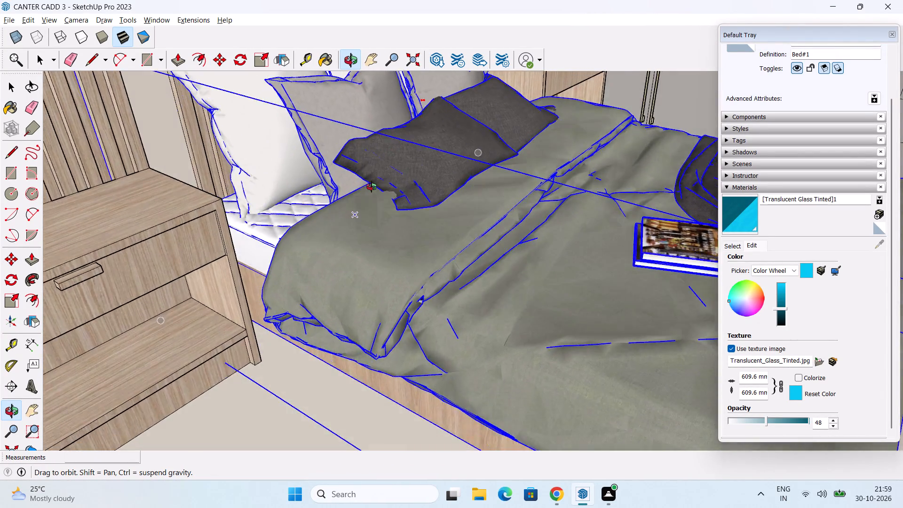
middle_click_drag(372, 187, 264, 125)
scroll(257, 137, "down", 4)
scroll(260, 259, "down", 4)
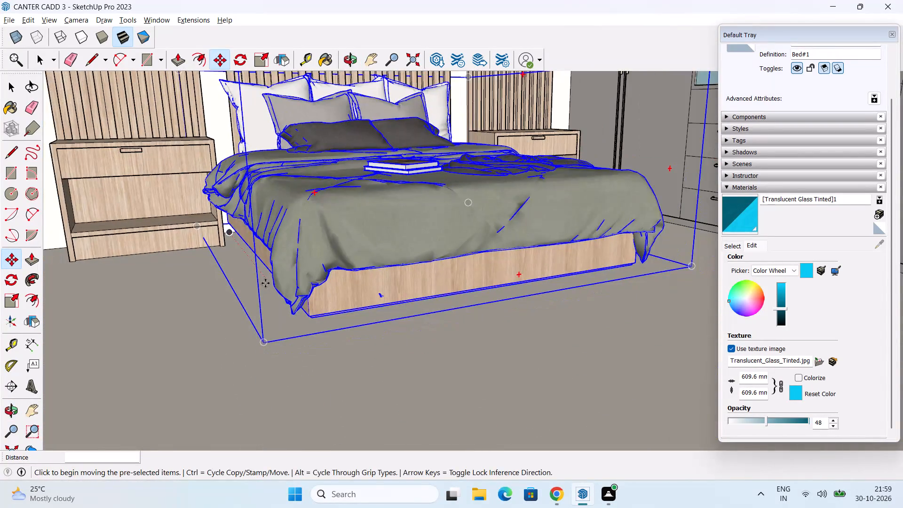
middle_click_drag(265, 283, 353, 298)
middle_click_drag(418, 306, 477, 250)
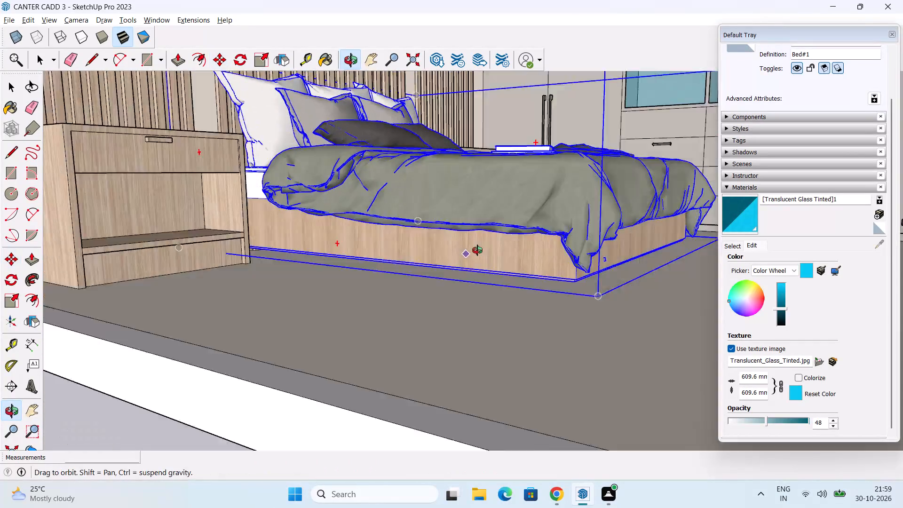
middle_click_drag(477, 250, 504, 241)
middle_click_drag(503, 243, 445, 269)
scroll(547, 252, "up", 2)
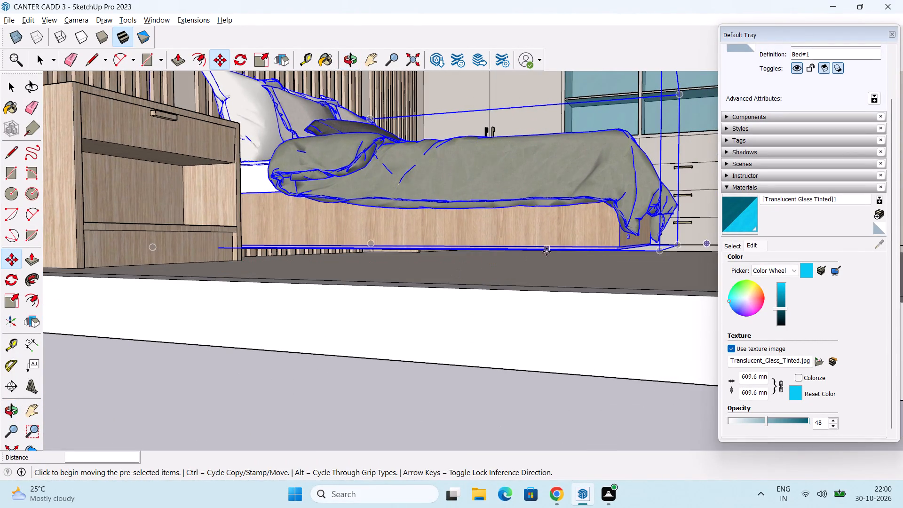
scroll(547, 252, "up", 3)
scroll(570, 261, "down", 3)
middle_click_drag(570, 271, 566, 305)
key("m")
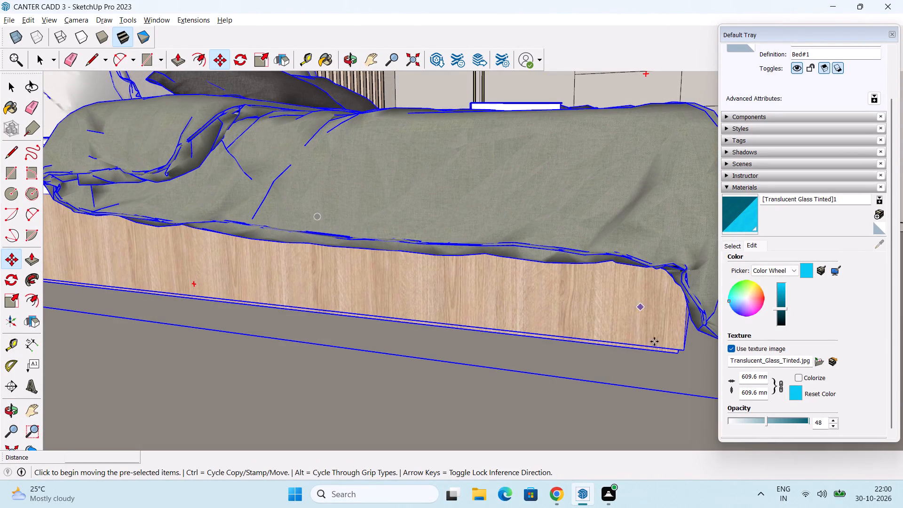
middle_click_drag(678, 357, 694, 323)
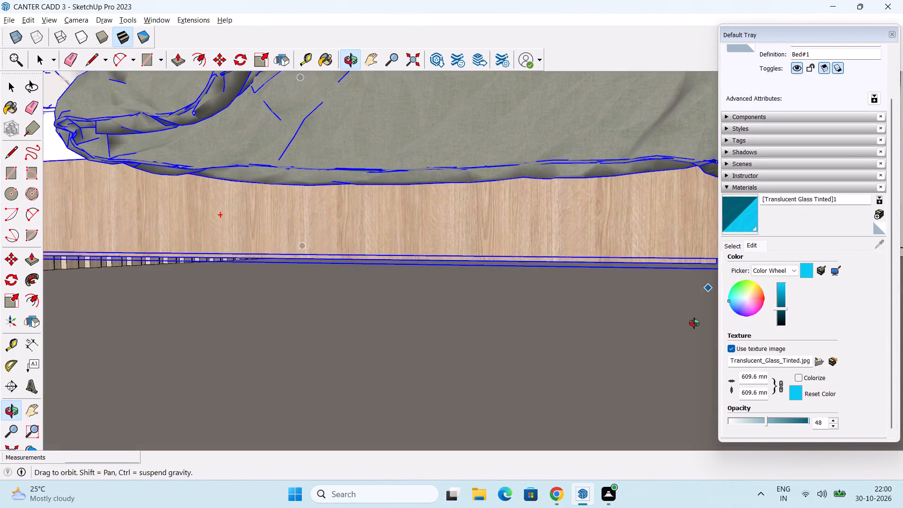
middle_click_drag(694, 323, 621, 315)
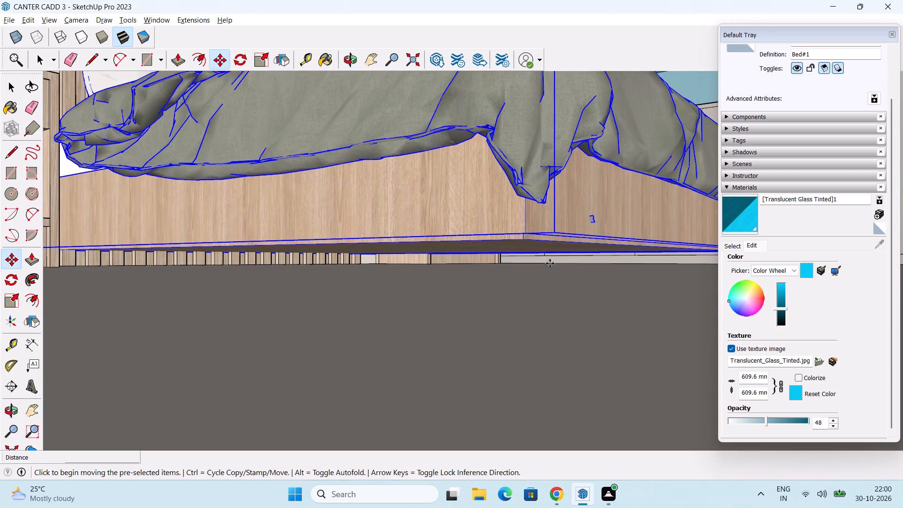
left_click(523, 242)
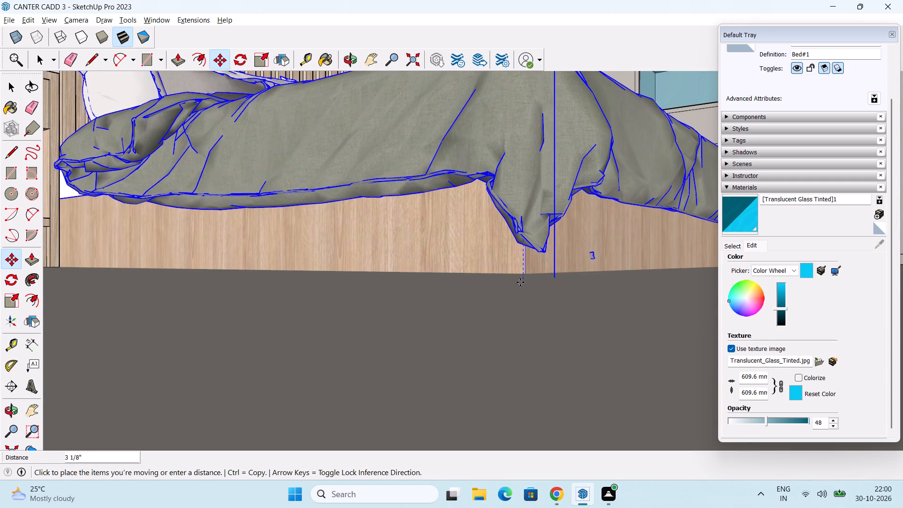
left_click(520, 275)
scroll(520, 275, "down", 6)
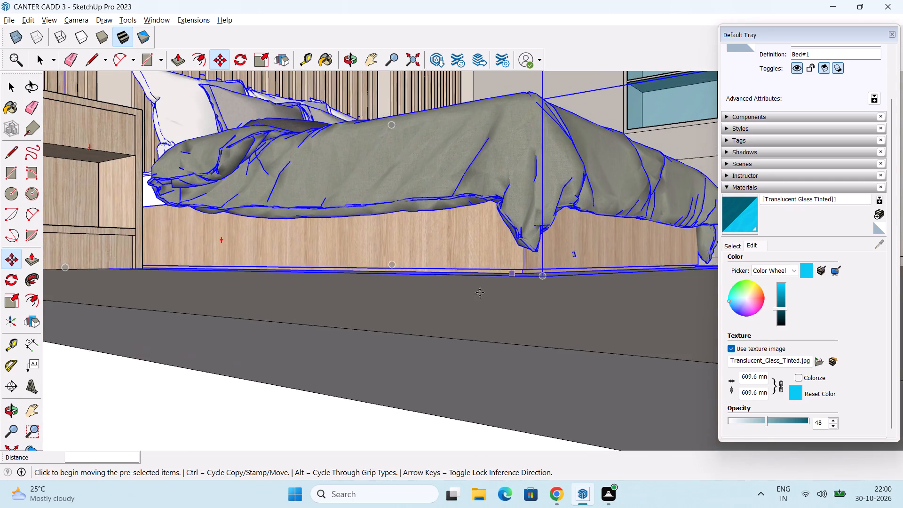
scroll(480, 293, "down", 6)
key("space")
Scale the bed's width along the red axis by about 1.10 toward the bedside table farther from the wardrobe.
scroll(386, 272, "down", 4)
middle_click_drag(448, 262, 199, 376)
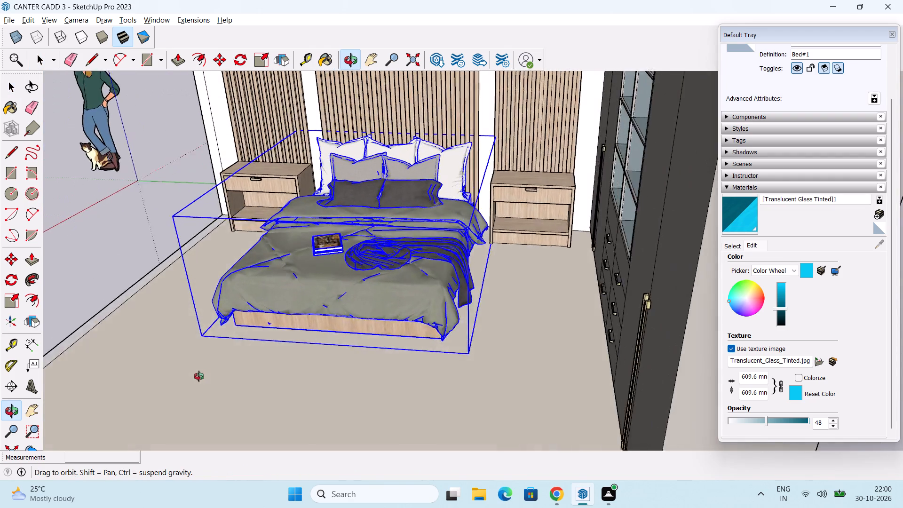
middle_click_drag(199, 376, 321, 325)
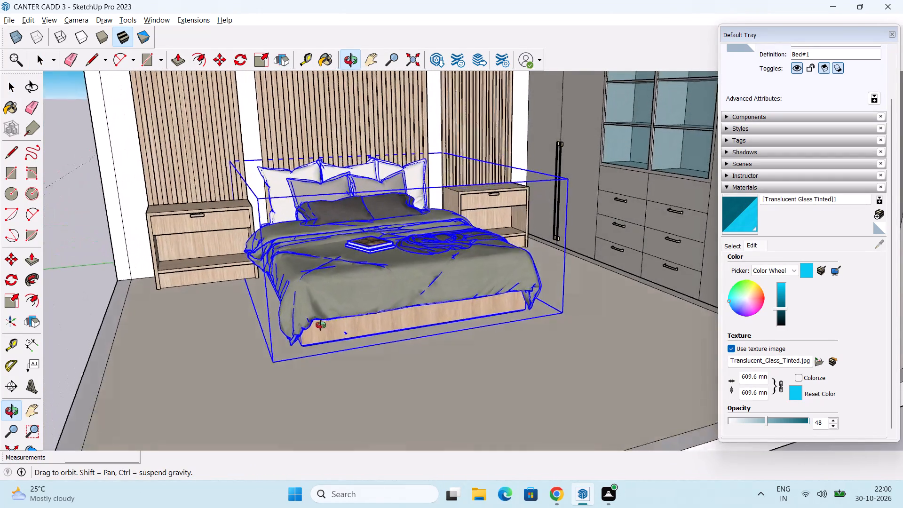
middle_click_drag(321, 325, 446, 345)
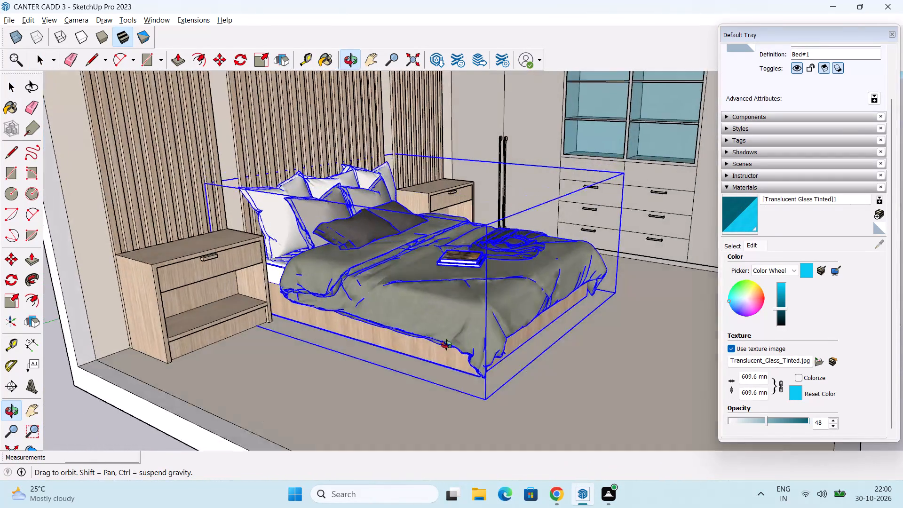
middle_click_drag(446, 345, 269, 415)
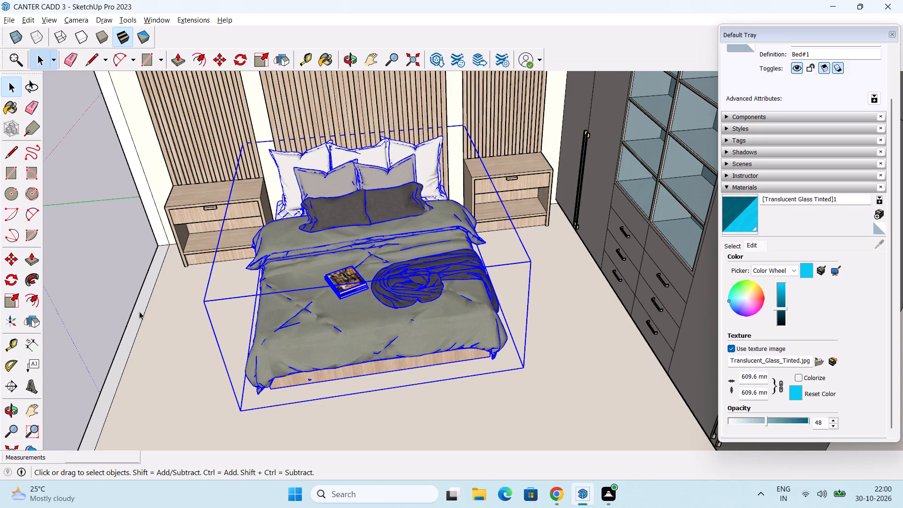
left_click(12, 304)
scroll(242, 271, "up", 2)
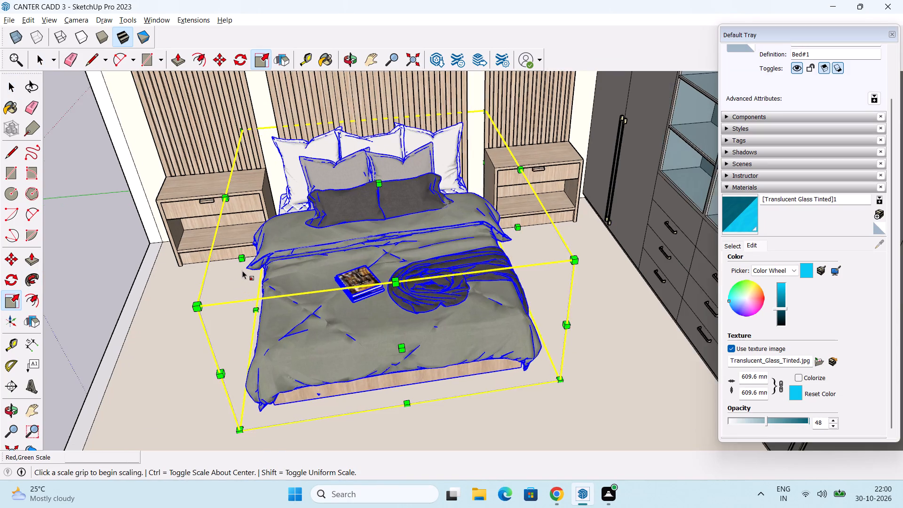
scroll(241, 266, "up", 4)
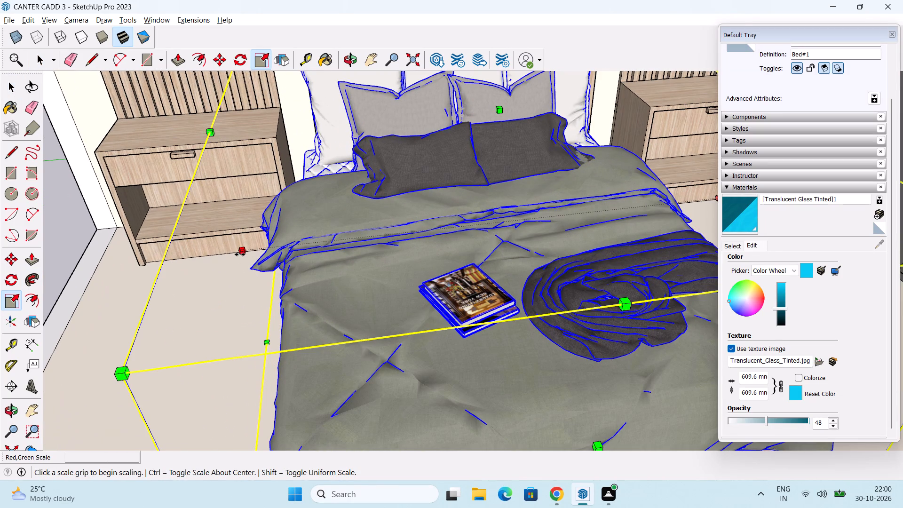
left_click(240, 254)
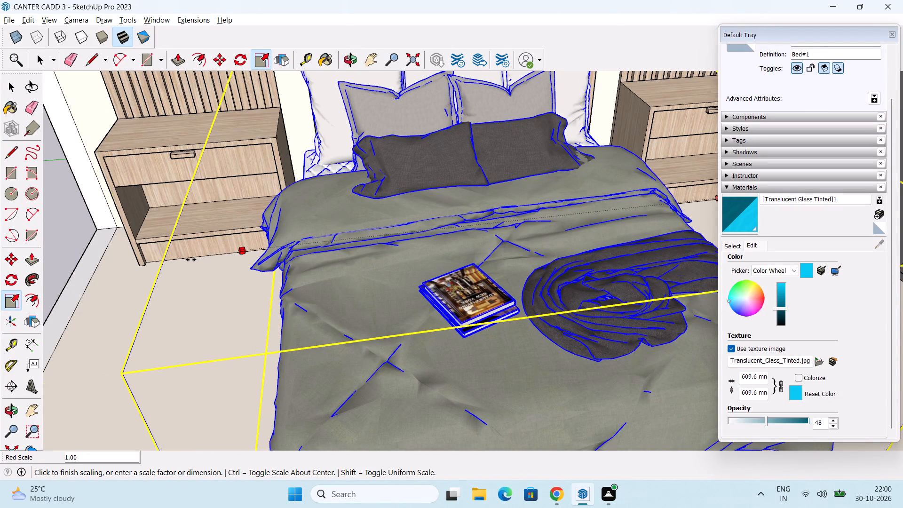
scroll(191, 260, "up", 1)
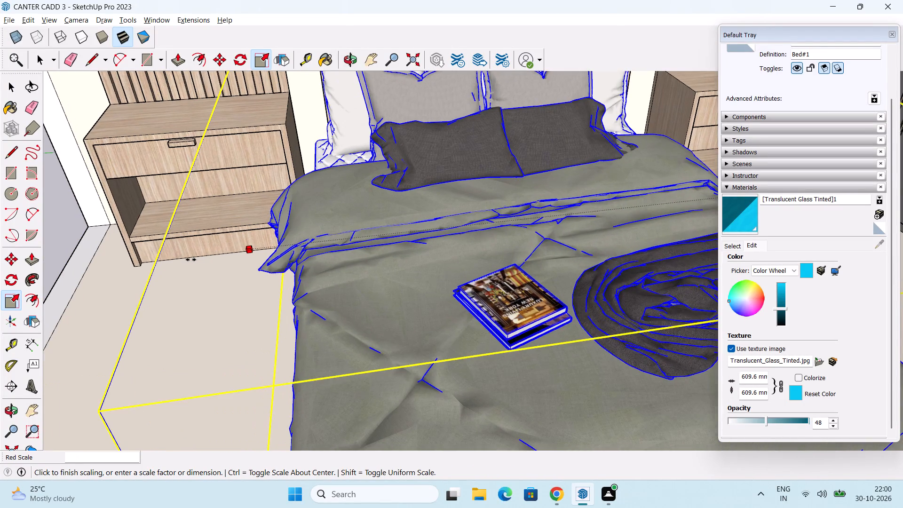
scroll(191, 260, "up", 1)
middle_click_drag(191, 260, 205, 402, "shift")
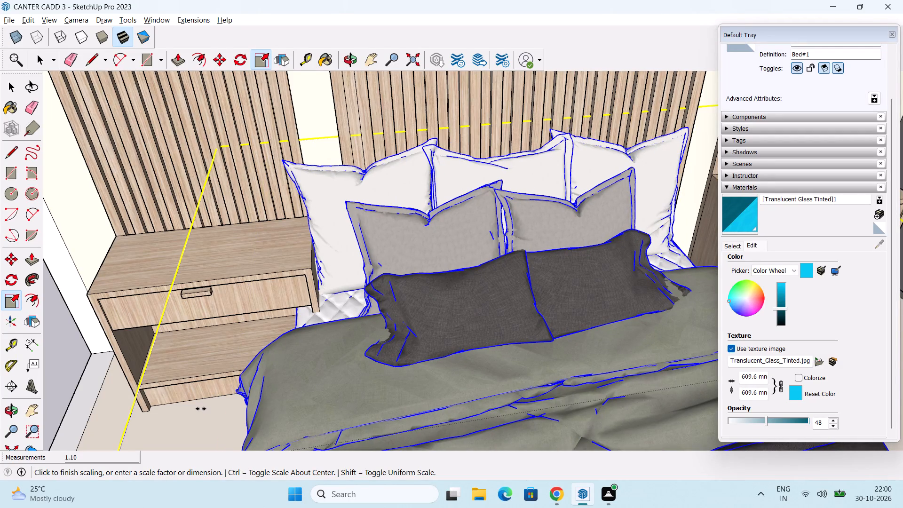
left_click(201, 409)
middle_click_drag(281, 394, 327, 364)
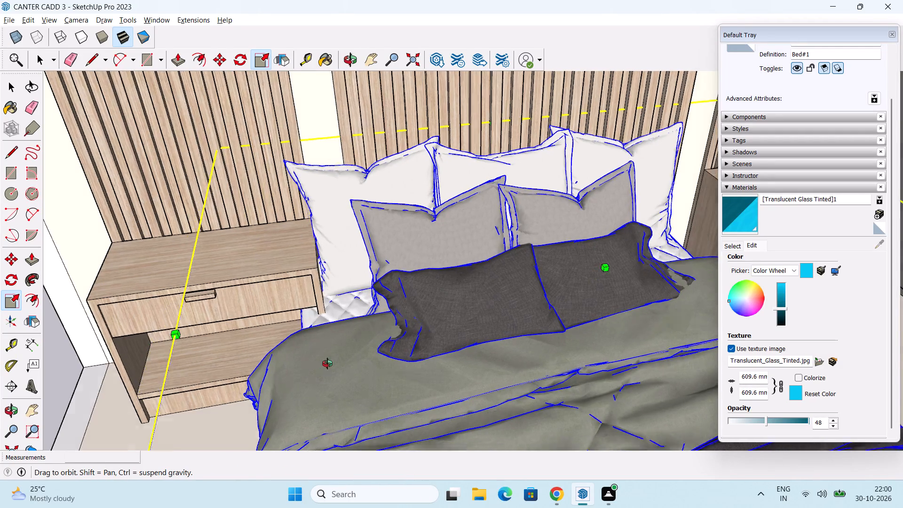
Undo the last width scaling of the bed toward the bedside table farther from the wardrobe.
middle_click_drag(327, 364, 296, 320)
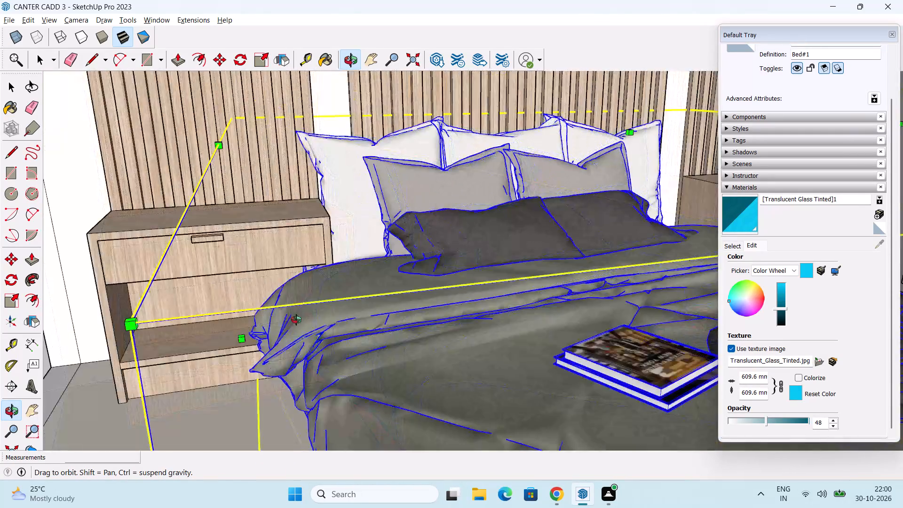
middle_click_drag(296, 320, 284, 325)
scroll(276, 313, "down", 6)
key("ctrl+z")
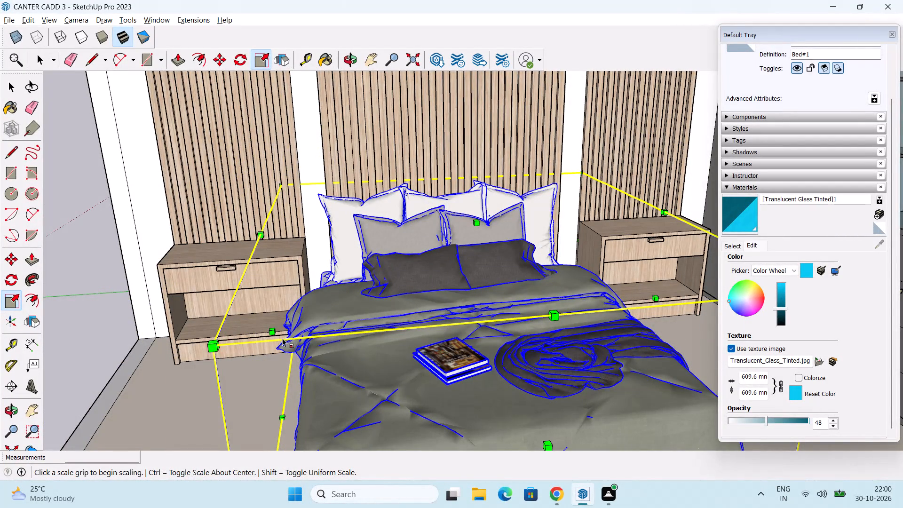
Scale the bed's width along the red axis by just over 1.03 toward the bedside table farther from the wardrobe.
middle_click_drag(283, 340, 281, 238)
middle_click_drag(258, 300, 274, 341)
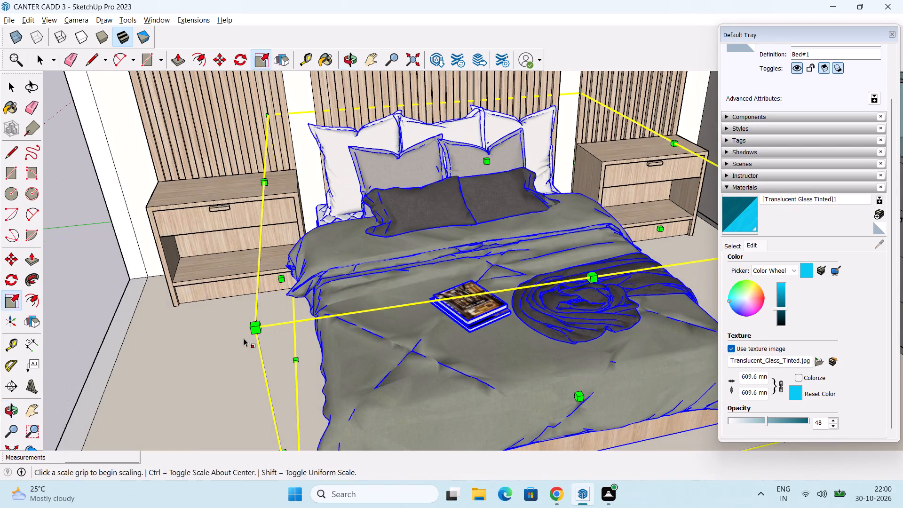
middle_click_drag(244, 338, 362, 304)
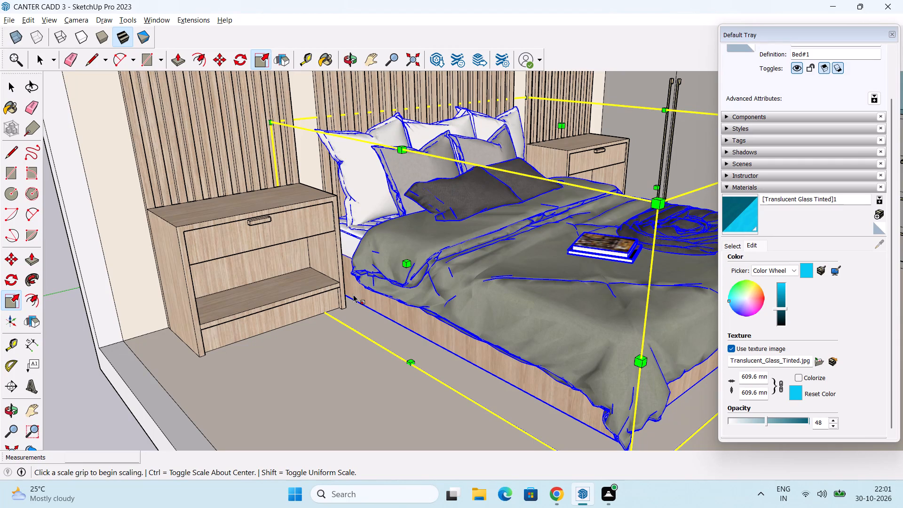
scroll(348, 282, "up", 3)
middle_click_drag(372, 274, 282, 294)
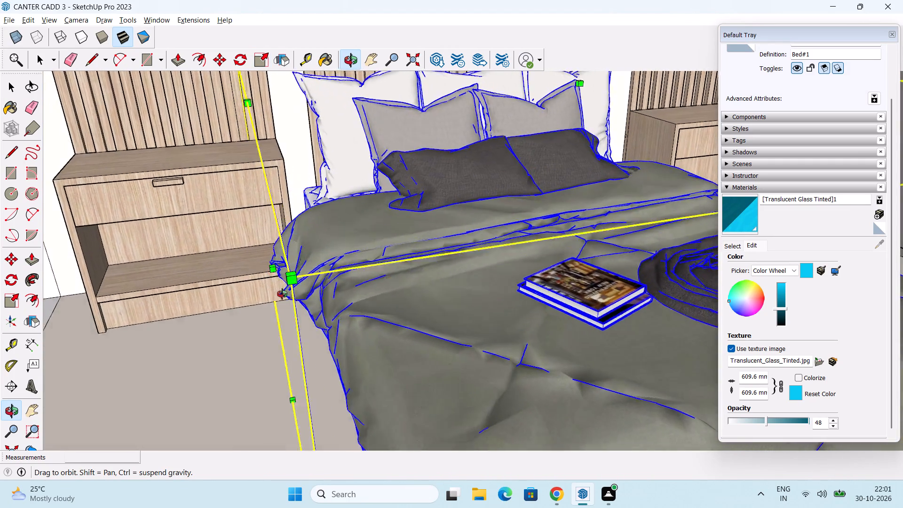
middle_click_drag(282, 294, 294, 300)
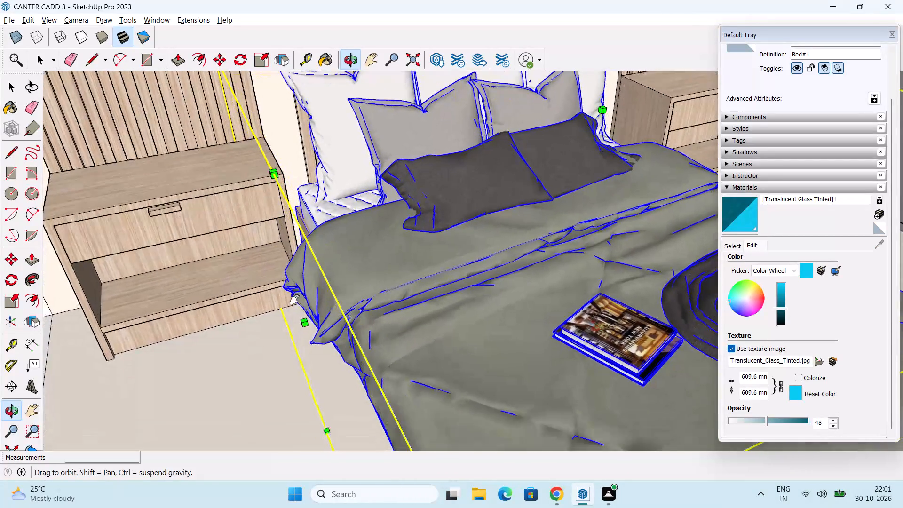
middle_click_drag(294, 300, 294, 298)
left_click(304, 308)
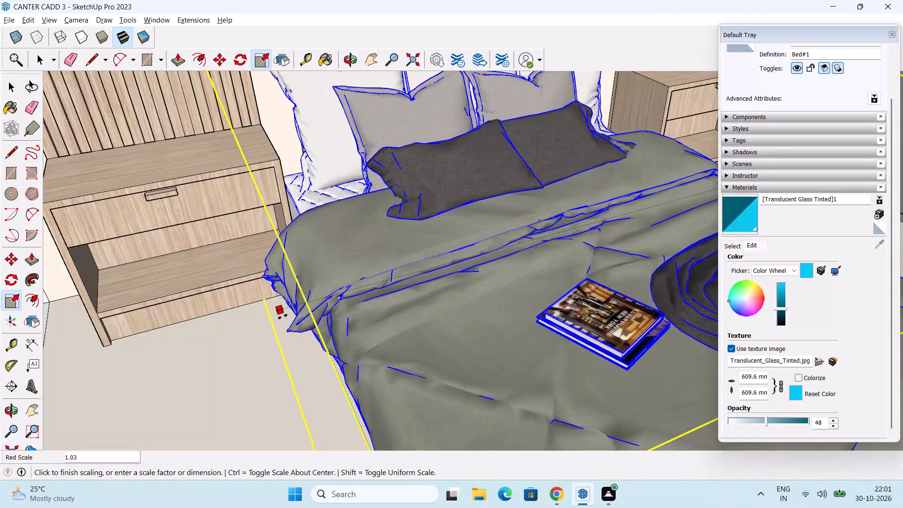
left_click(270, 320)
Scale the bed's width back by about 0.99 on the side of the bedside table farther from the wardrobe.
middle_click_drag(363, 317, 358, 323)
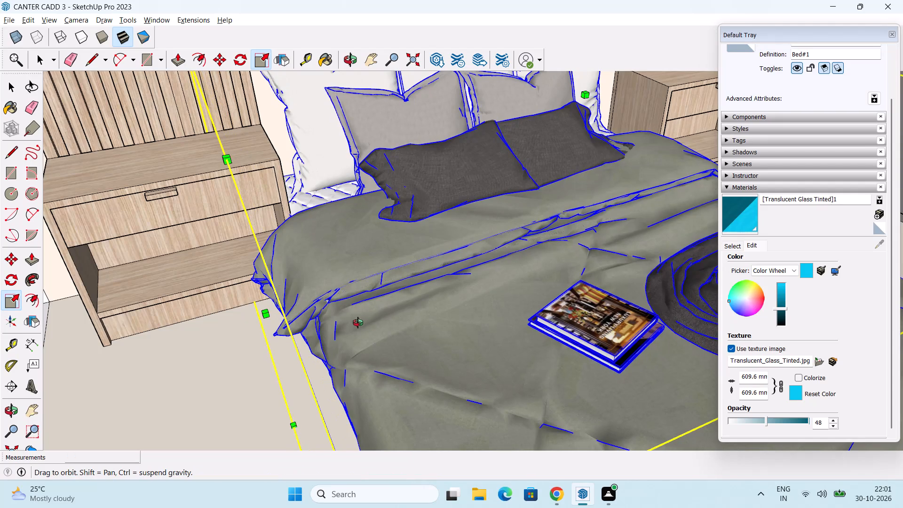
middle_click_drag(358, 323, 449, 287)
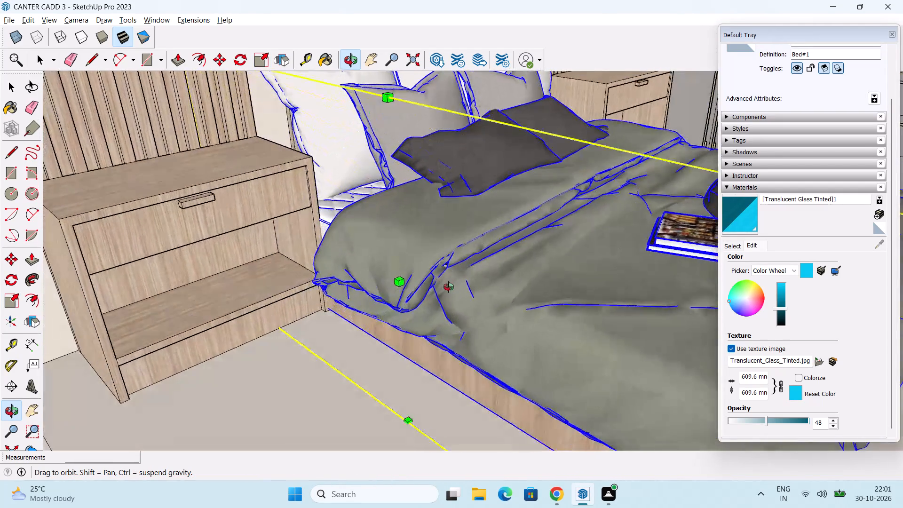
middle_click_drag(449, 287, 455, 283)
scroll(322, 336, "up", 7)
middle_click_drag(359, 328, 330, 336)
left_click(438, 210)
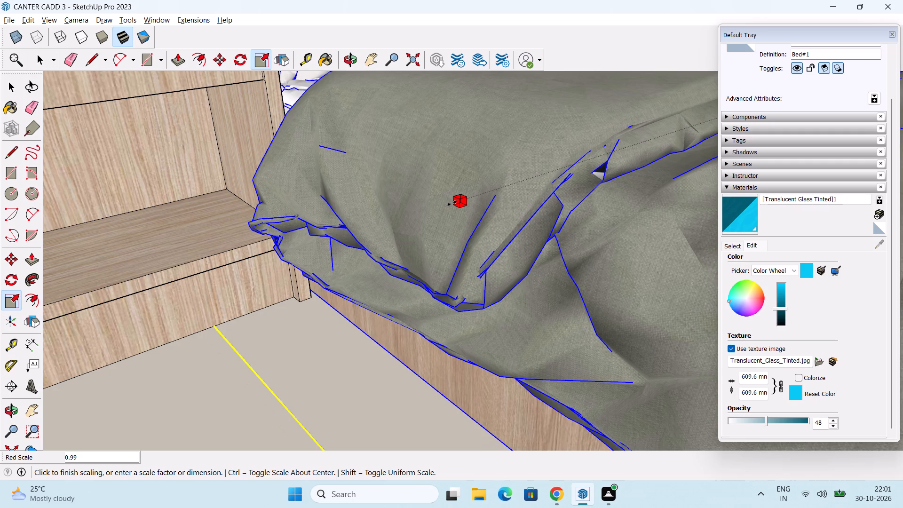
left_click(452, 203)
Scale the bed's width along the red axis by about 1.06 toward the wardrobe-side bedside table.
scroll(447, 230, "down", 7)
middle_click_drag(446, 275, 169, 289)
scroll(254, 256, "down", 12)
middle_click_drag(381, 305, 338, 278, "shift")
middle_click_drag(467, 276, 459, 313)
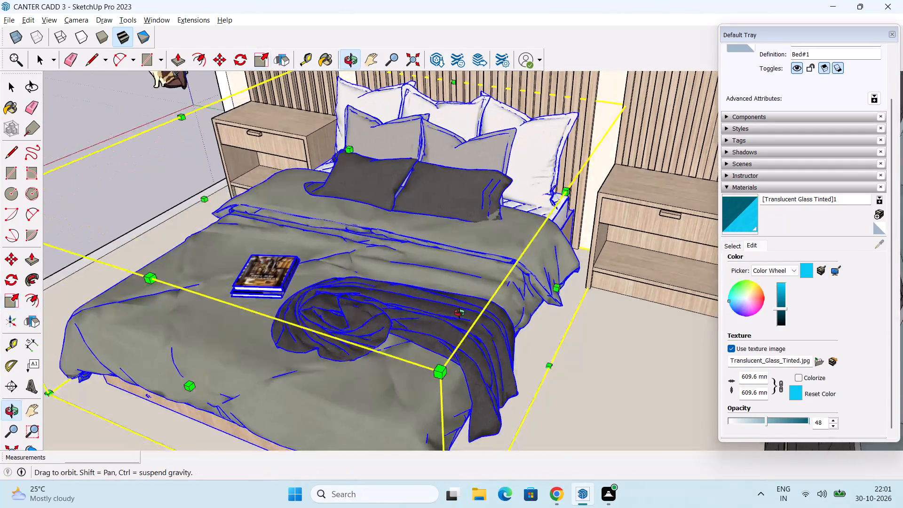
middle_click_drag(459, 313, 452, 322)
scroll(523, 320, "up", 2)
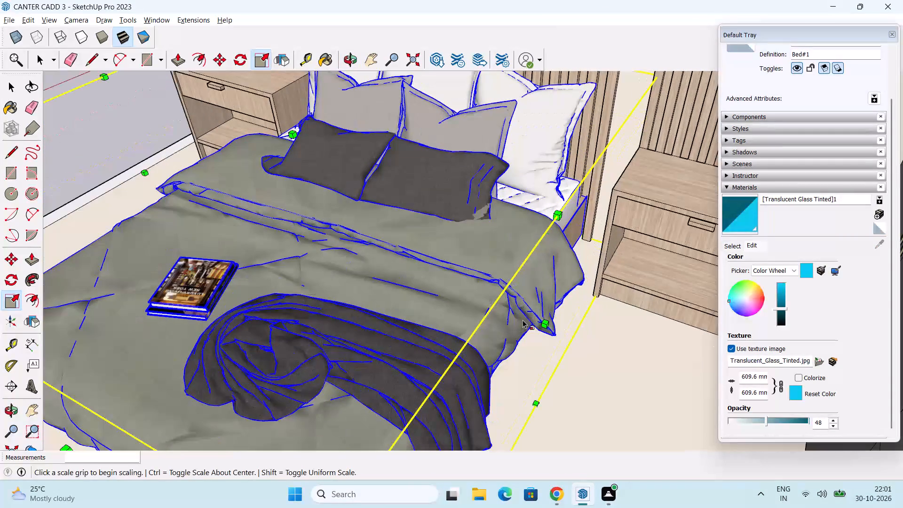
left_click(545, 324)
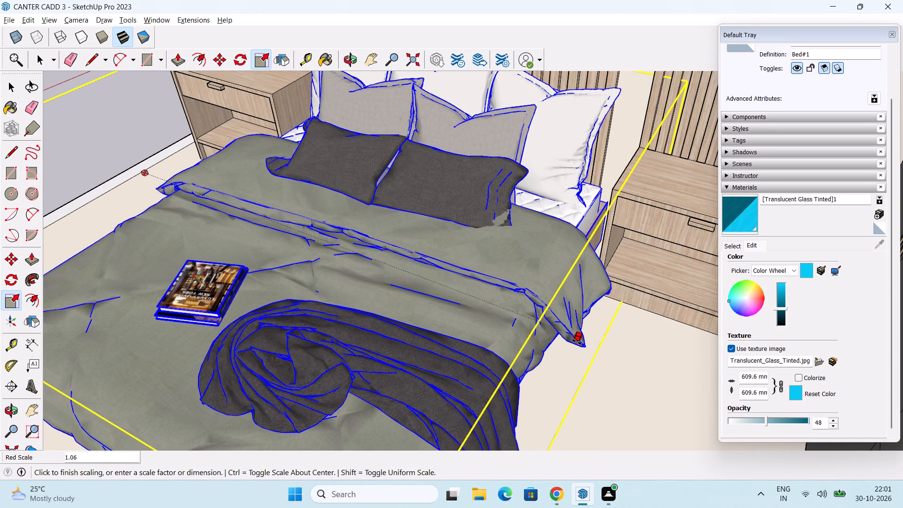
left_click(583, 342)
Scale the bed's width by about another 1.03 on its wardrobe side.
middle_click_drag(582, 391, 622, 400)
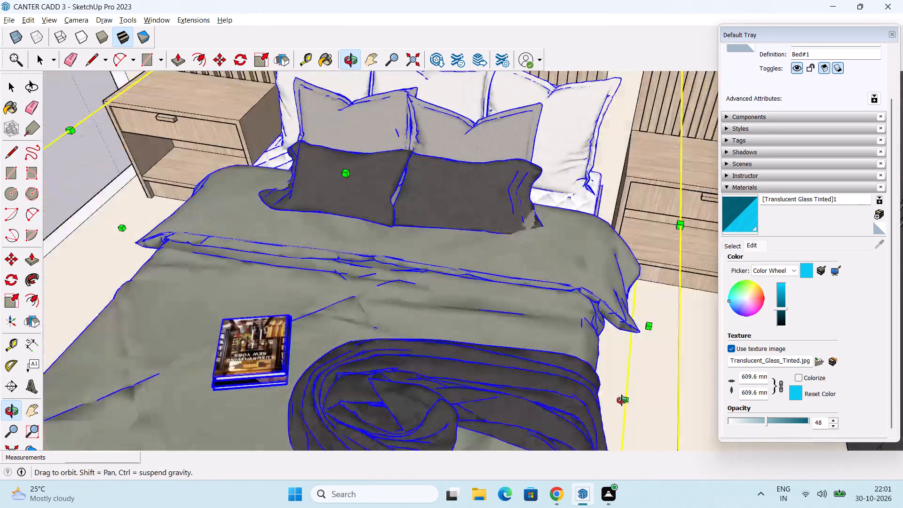
middle_click_drag(622, 400, 618, 422)
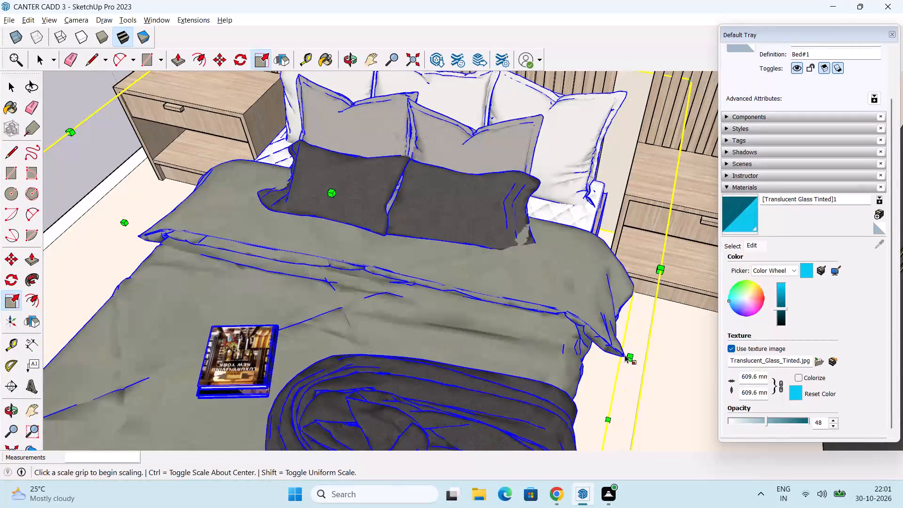
left_click(629, 356)
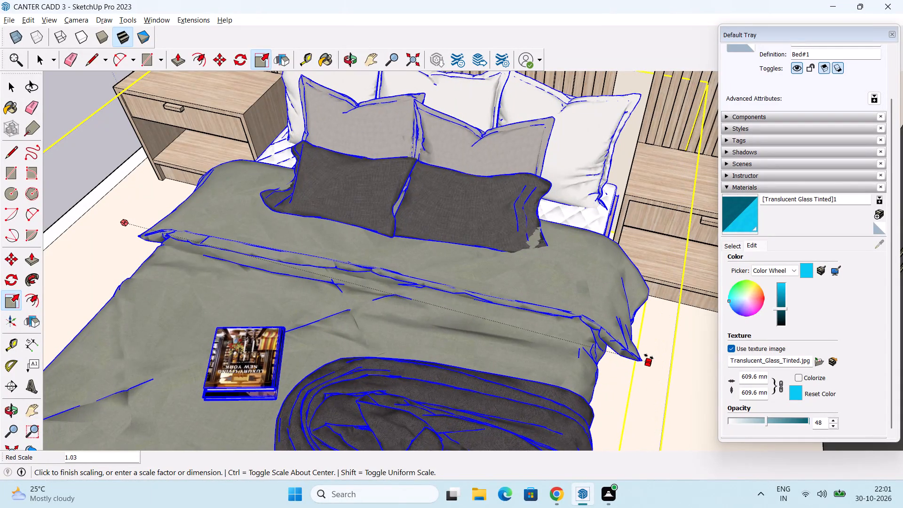
left_click(656, 359)
Scale the bed's length along the green axis by about 1.14, extending its foot end into the room.
scroll(602, 335, "down", 2)
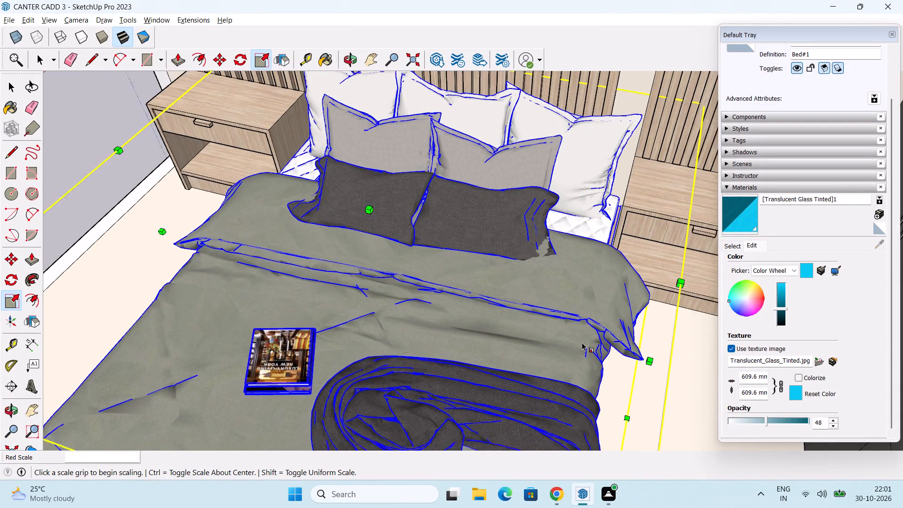
middle_click_drag(491, 328, 494, 314)
scroll(494, 295, "down", 13)
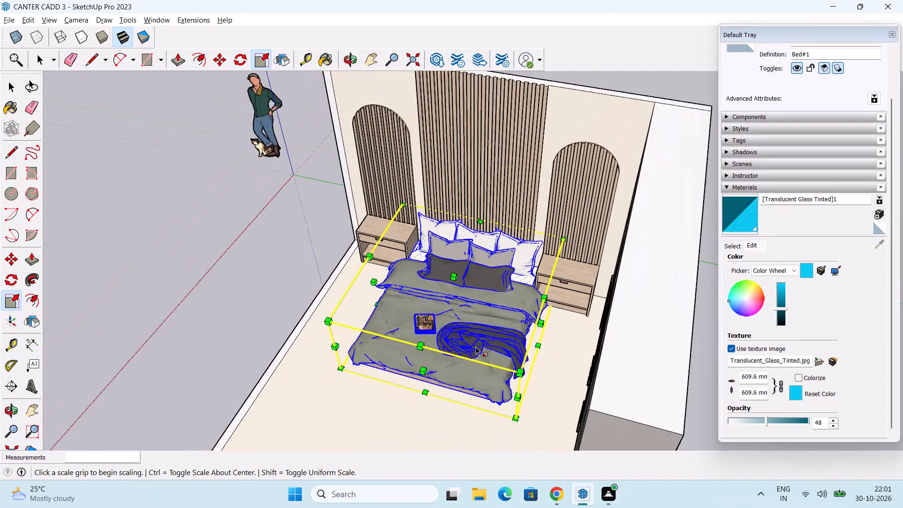
middle_click_drag(485, 333, 523, 400)
middle_click_drag(525, 399, 519, 309)
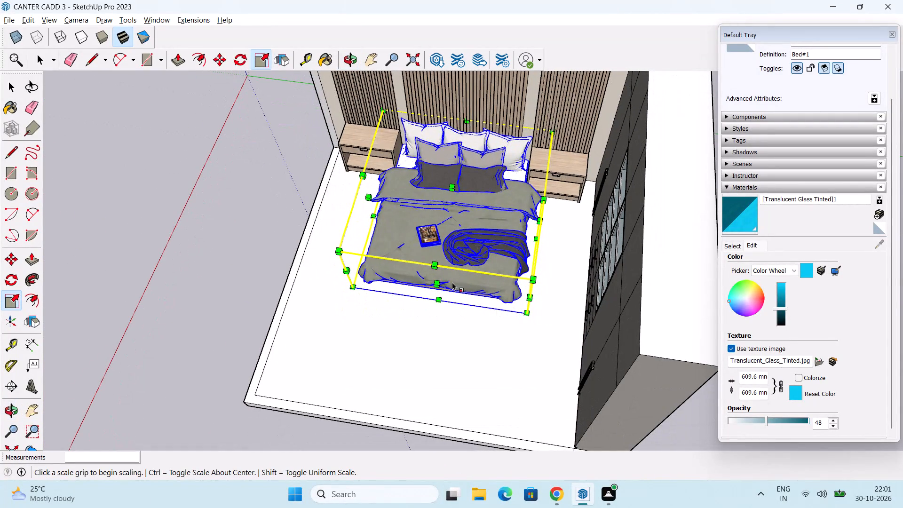
left_click(437, 286)
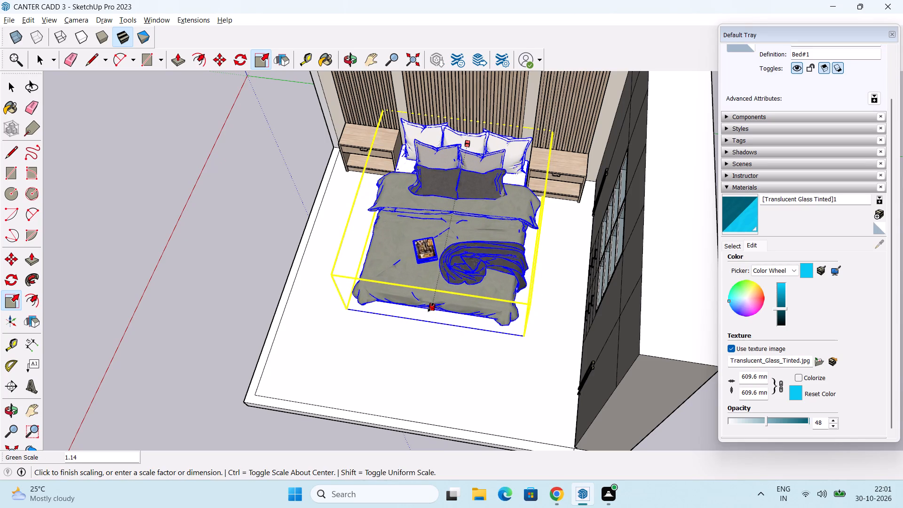
left_click(431, 307)
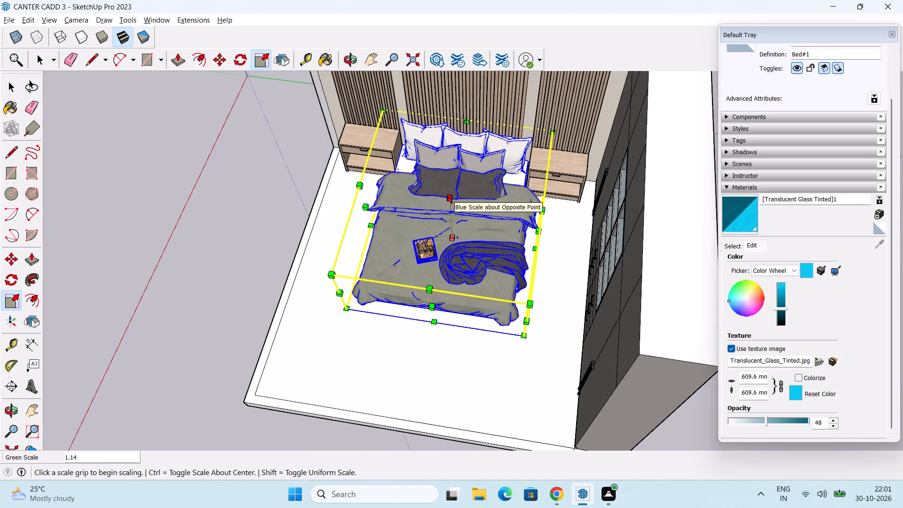
Scale the bed slightly taller along the blue axis from its top, keeping its base on the floor, and deselect it.
left_click(451, 199)
left_click(449, 177)
middle_click_drag(424, 257, 522, 257)
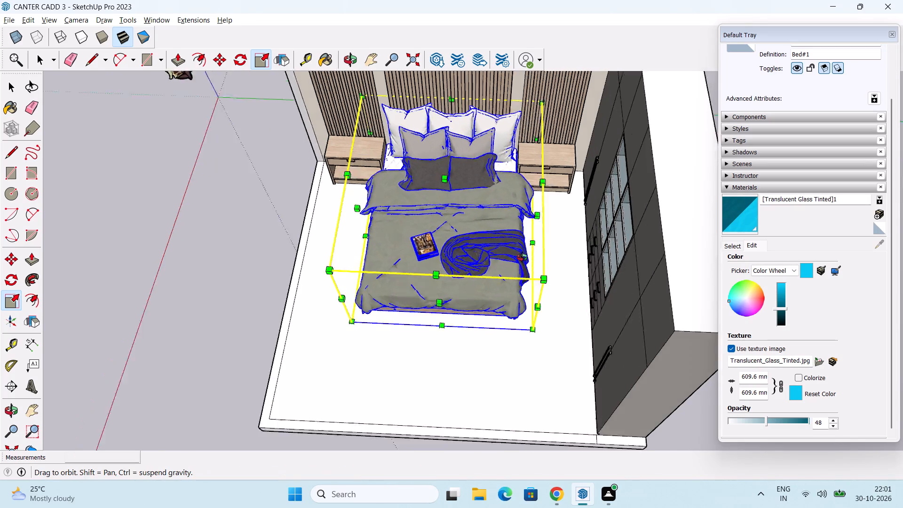
middle_click_drag(522, 257, 515, 175)
key("space")
left_click(190, 300)
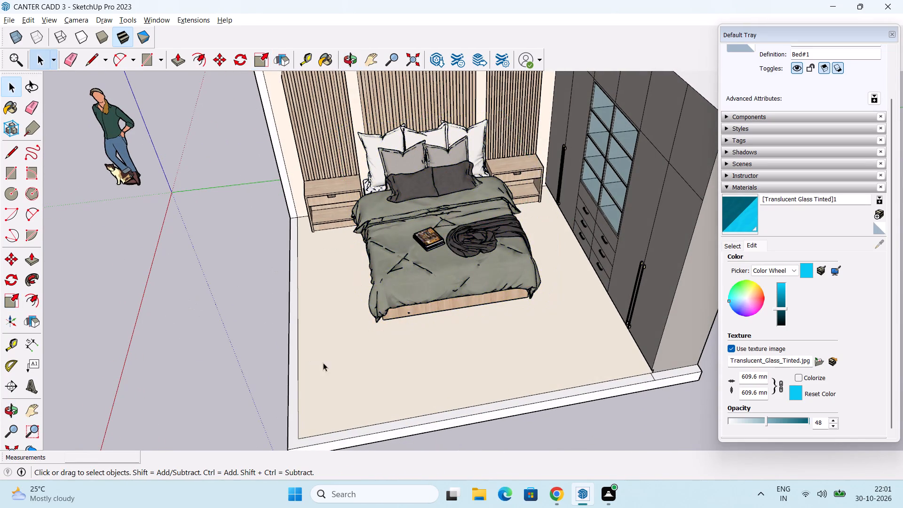
Examine the resized bed's fit and proportions against the bedside tables, slatted wall, wardrobe and surrounding floor.
middle_click_drag(327, 362, 499, 357)
scroll(484, 321, "up", 1)
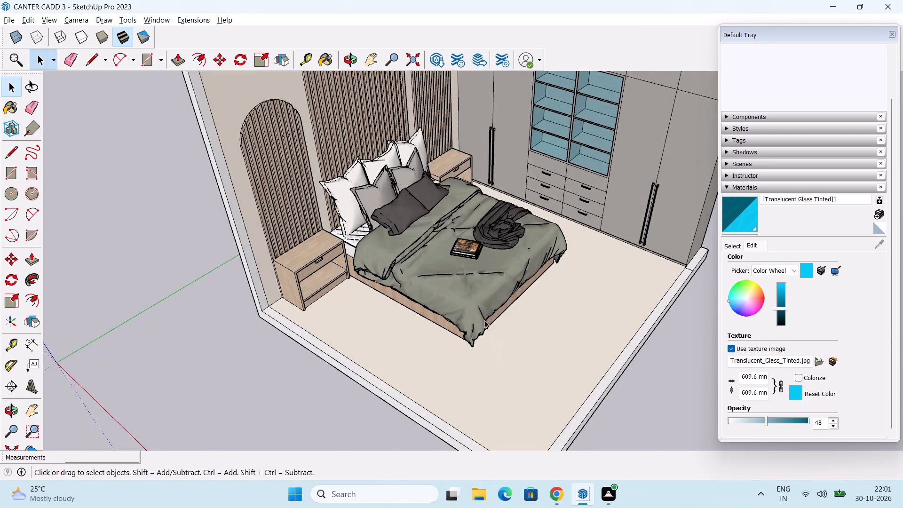
scroll(484, 320, "up", 1)
middle_click_drag(496, 329, 486, 336)
scroll(483, 328, "down", 2)
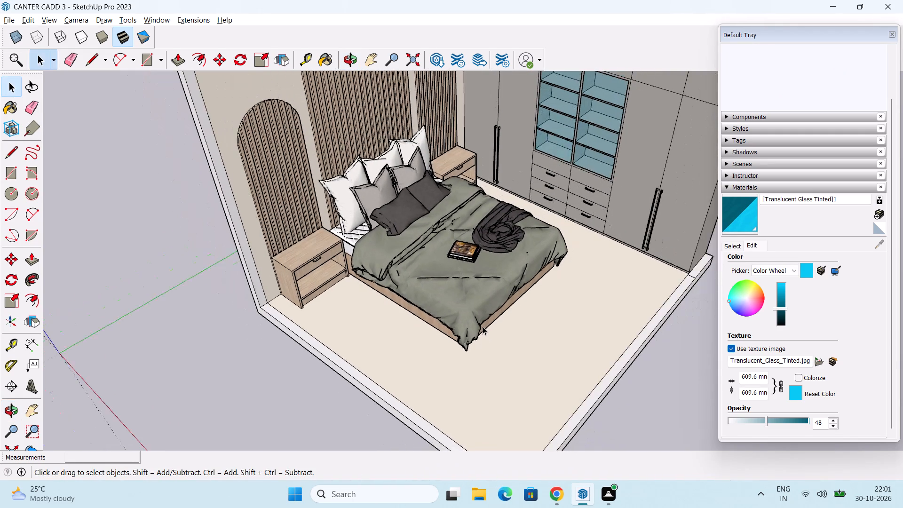
middle_click_drag(483, 326, 424, 362)
middle_click_drag(505, 352, 494, 316)
scroll(494, 315, "down", 2)
middle_click_drag(496, 314, 459, 381, "shift")
middle_click_drag(474, 381, 477, 337)
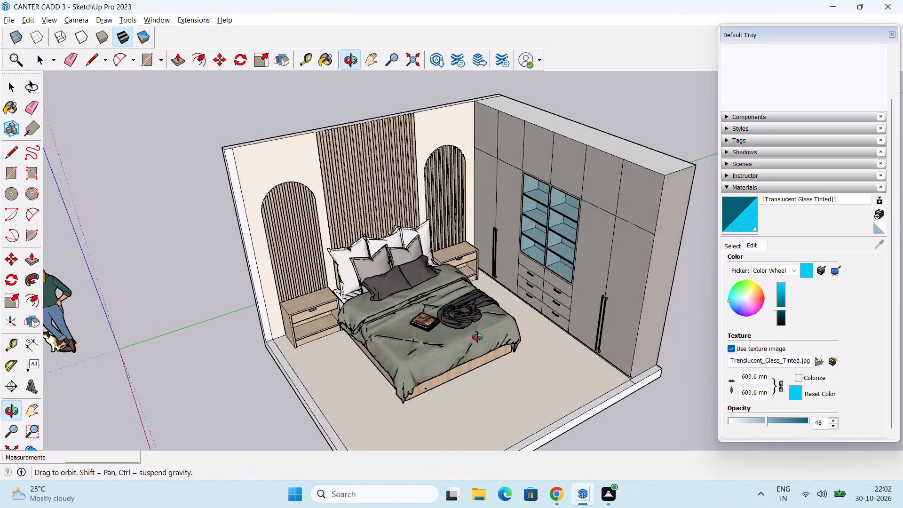
middle_click_drag(477, 337, 445, 310)
scroll(446, 310, "up", 3)
middle_click_drag(461, 342, 449, 293)
middle_click_drag(417, 331, 434, 300)
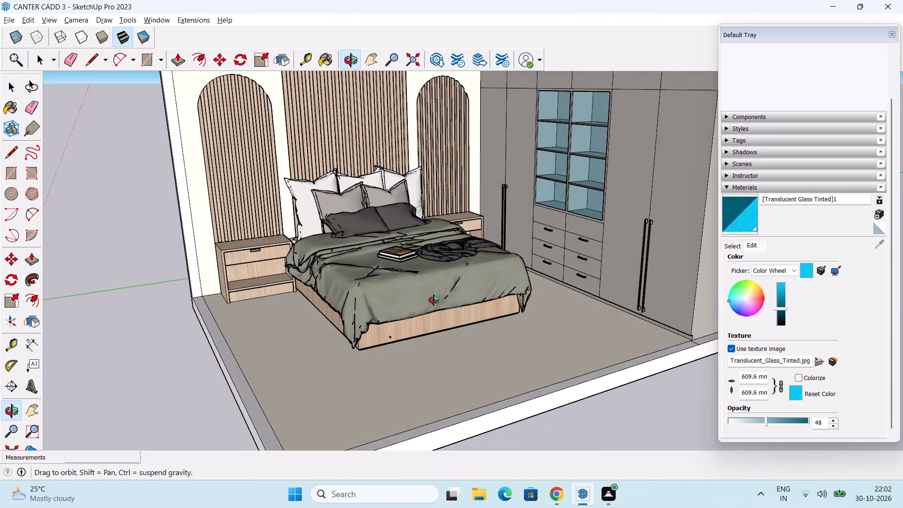
middle_click_drag(434, 300, 430, 331)
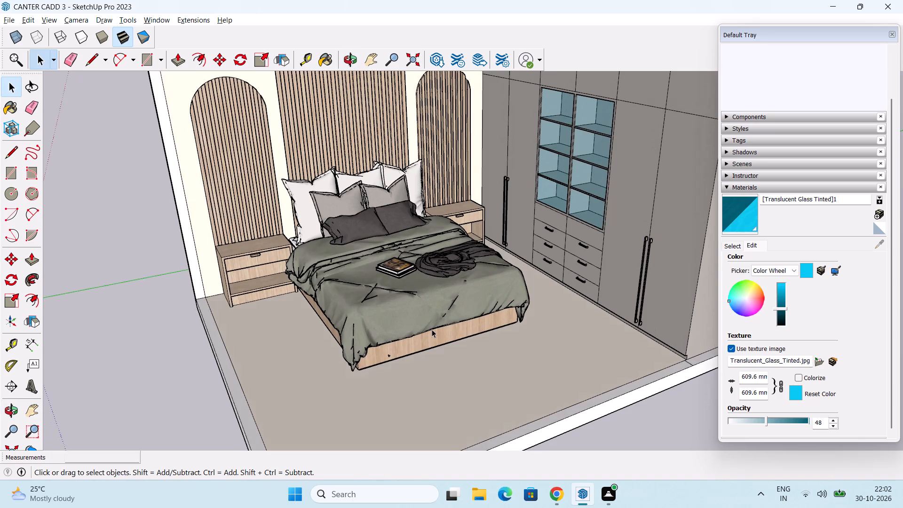
middle_click_drag(422, 365, 424, 364)
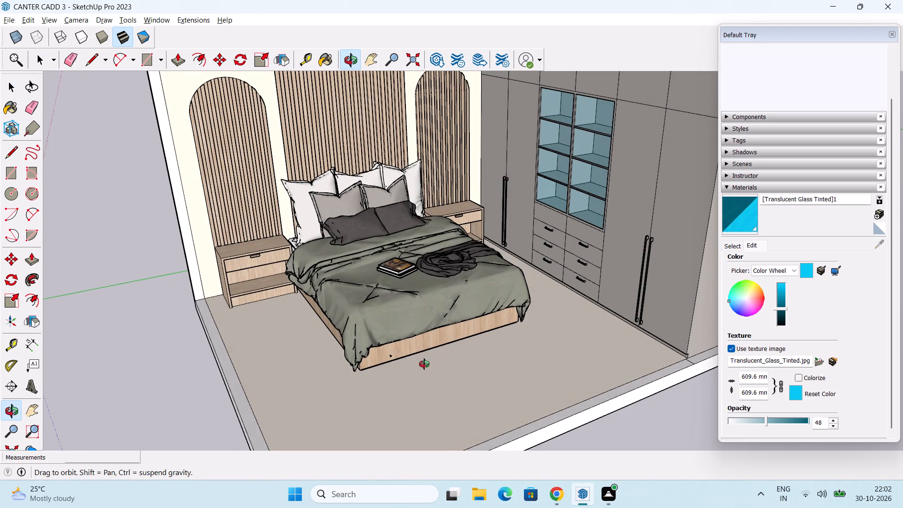
middle_click_drag(424, 364, 457, 303)
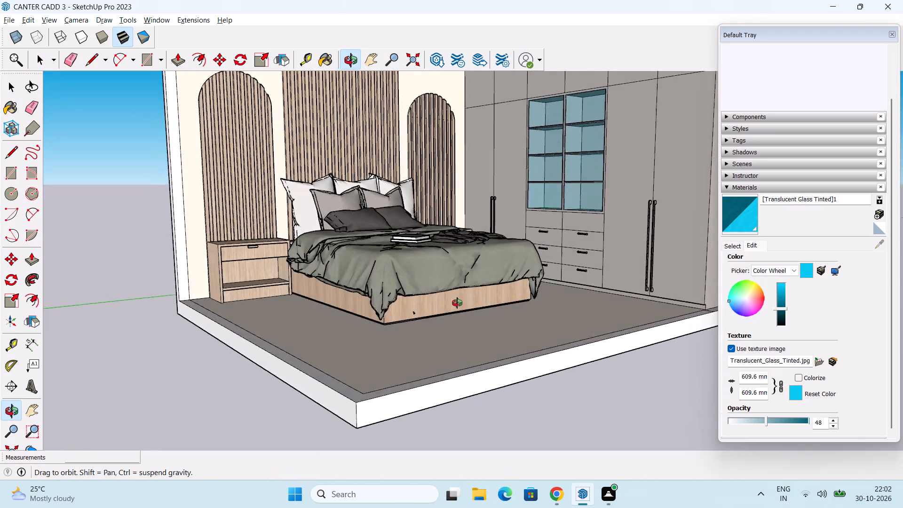
middle_click_drag(457, 303, 439, 384)
scroll(19, 228, "up", 1)
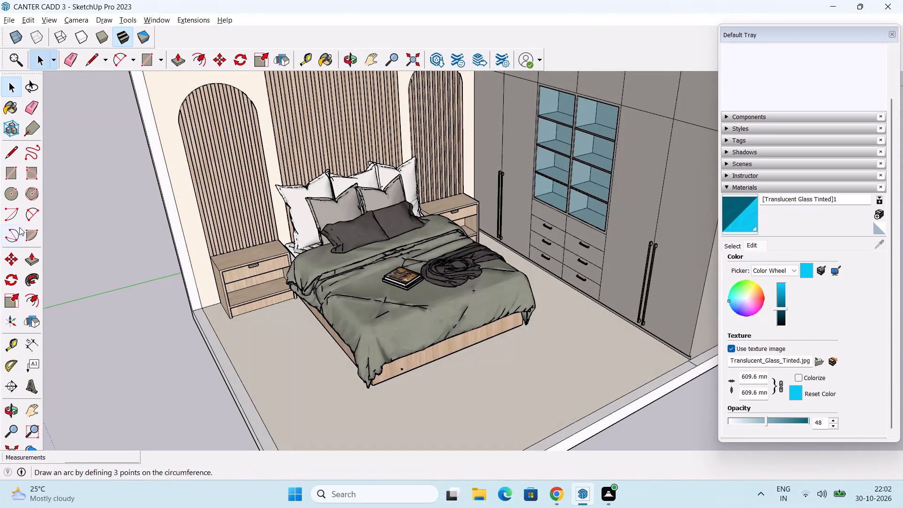
scroll(19, 227, "up", 1)
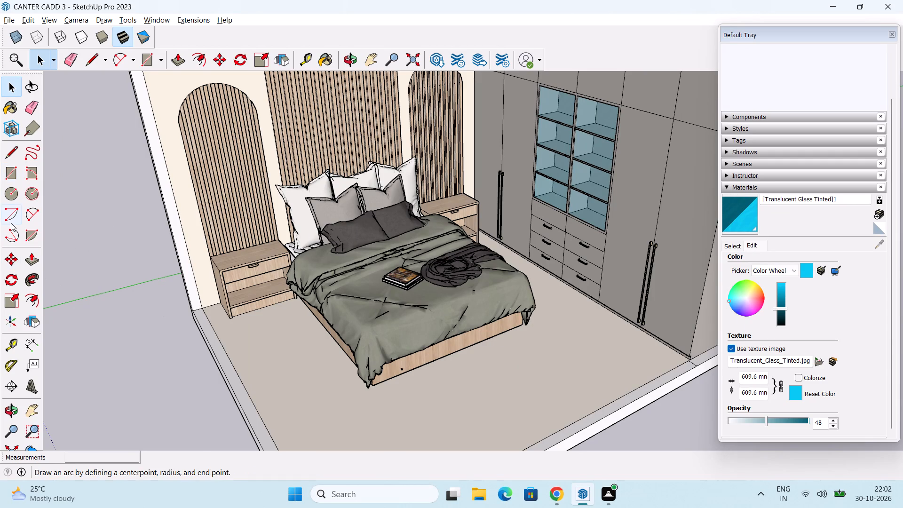
Draw a floor rectangle about 8' 4 3/4" by 7' 9 1/8" beneath the bed, extending past its sides and foot.
left_click(12, 172)
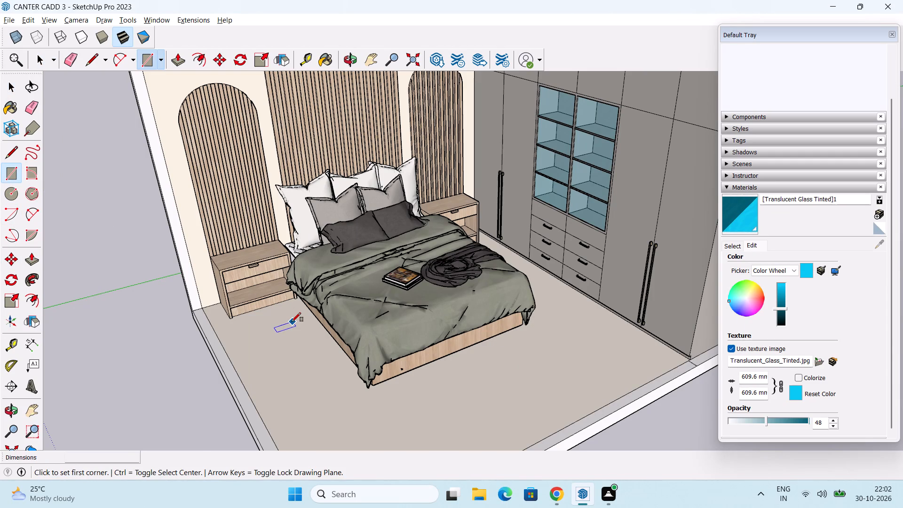
left_click(275, 305)
middle_click_drag(594, 336, 540, 372)
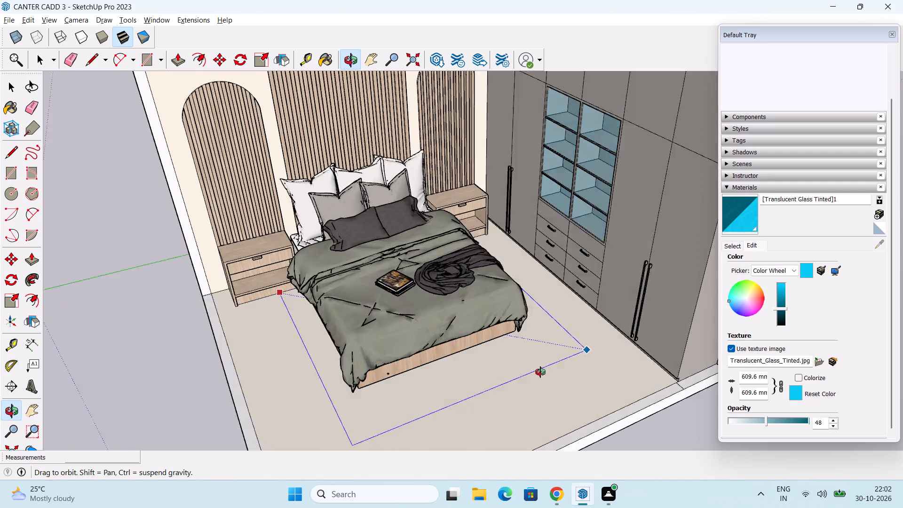
middle_click_drag(540, 372, 505, 385)
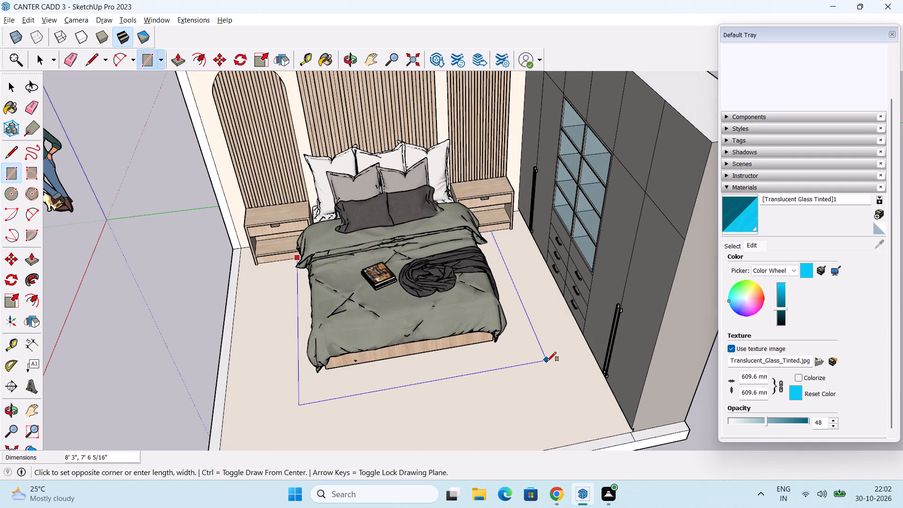
left_click(547, 361)
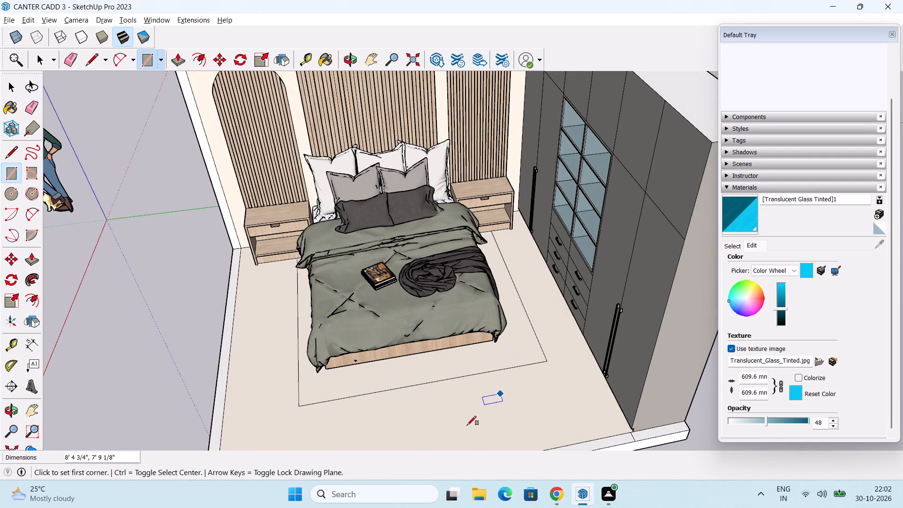
Push/Pull the floor surrounding the rectangle down 0.5 inch, so the rectangle stands as a thin slab.
middle_click_drag(459, 433, 515, 389)
key("space")
key("p")
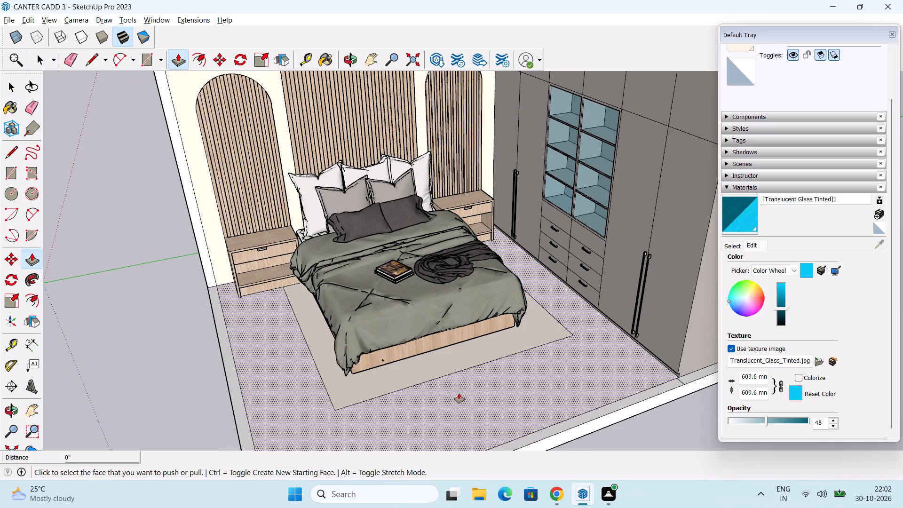
left_click(459, 393)
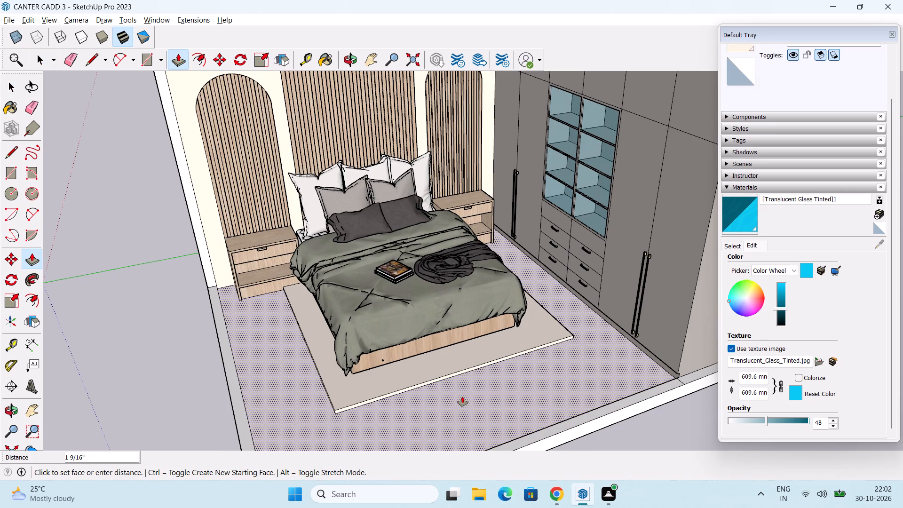
key("1")
key("Return")
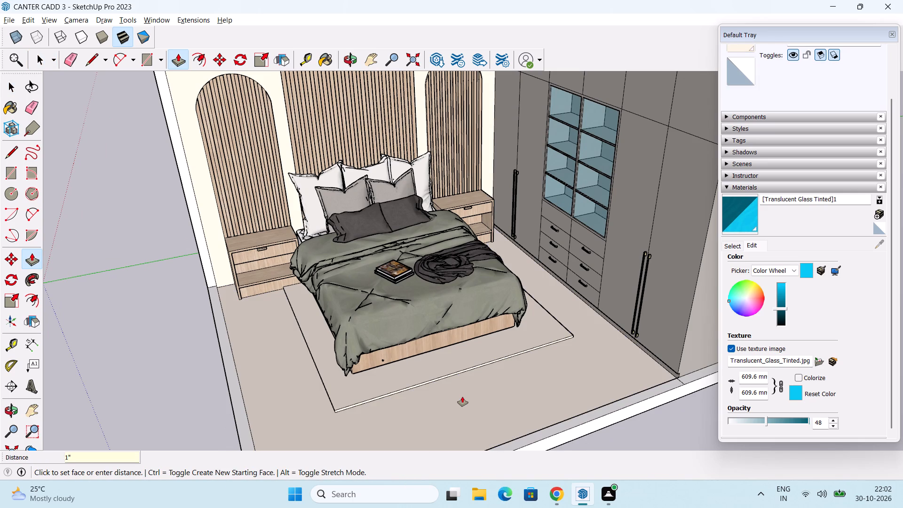
type("0.5")
key("Return")
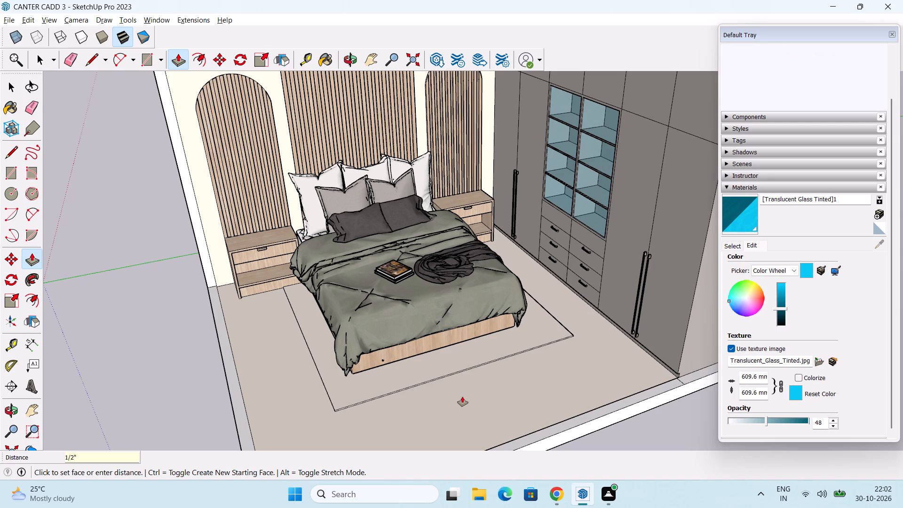
Extend the slab's long side edge opposite the wardrobe outward by about 11 9/16 inches with Push/Pull.
scroll(338, 375, "up", 3)
scroll(260, 380, "up", 2)
middle_click_drag(263, 395, 331, 368)
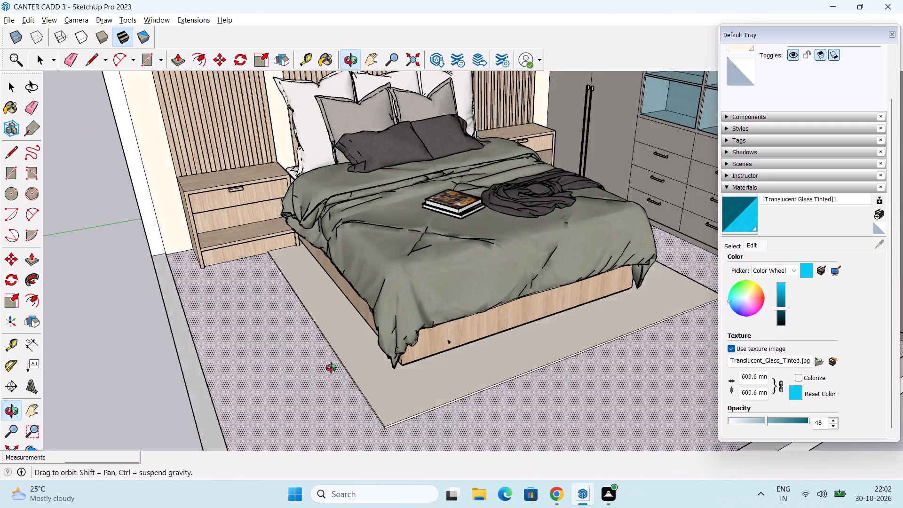
middle_click_drag(331, 368, 365, 397)
scroll(386, 379, "up", 3)
scroll(428, 387, "up", 3)
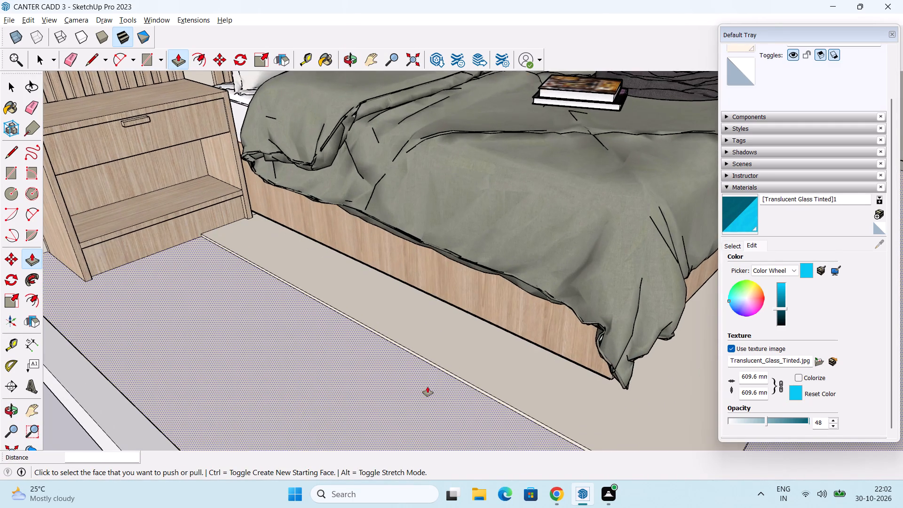
scroll(445, 379, "up", 2)
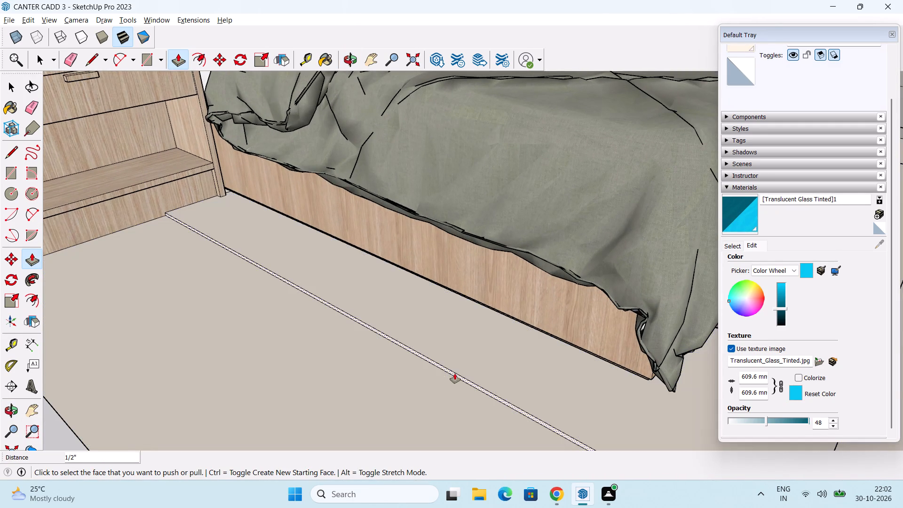
left_click(455, 373)
left_click(358, 424)
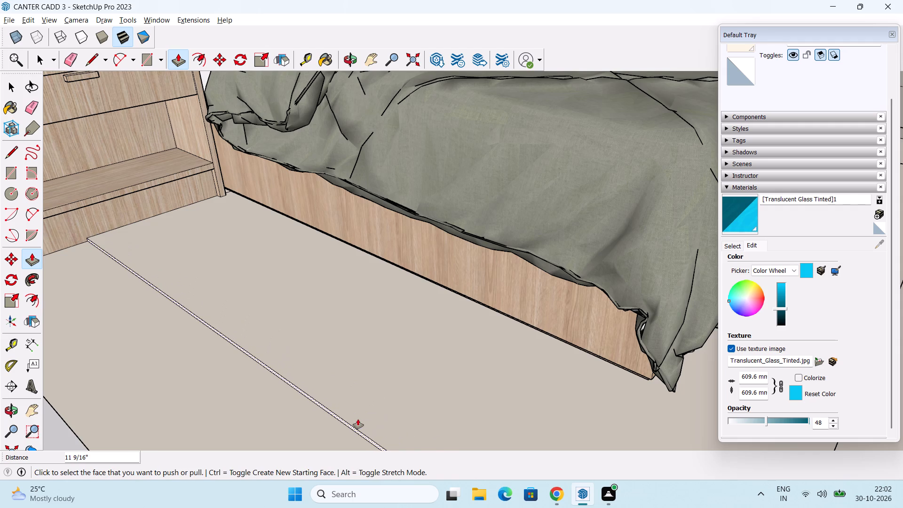
Extend the slab's foot-end edge slightly outward into the room with Push/Pull.
scroll(365, 377, "down", 6)
middle_click_drag(403, 373, 346, 330)
middle_click_drag(481, 380, 302, 412)
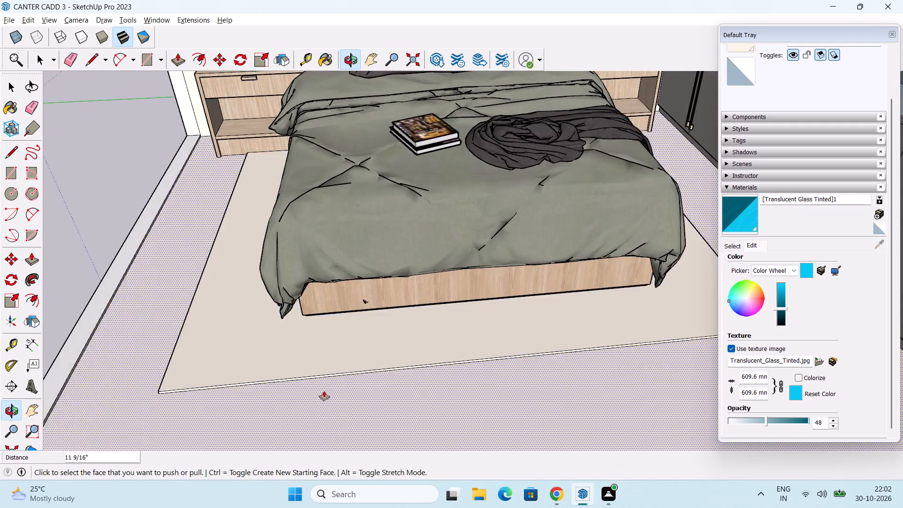
scroll(329, 386, "down", 3)
scroll(360, 377, "up", 4)
left_click(360, 373)
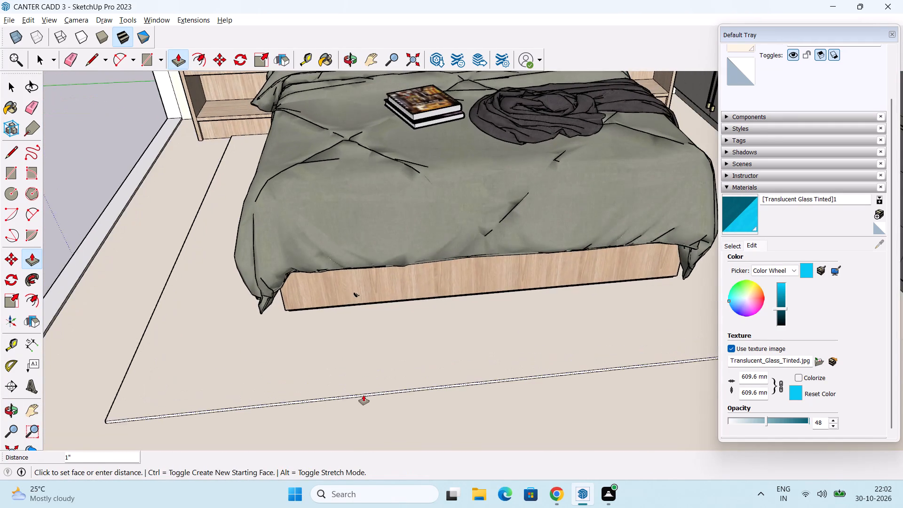
scroll(364, 395, "down", 4)
scroll(364, 389, "up", 1)
left_click(372, 415)
Examine the extended slab's edges and margins around the bed, especially on the wardrobe side, with nothing selected.
middle_click_drag(437, 404, 319, 398)
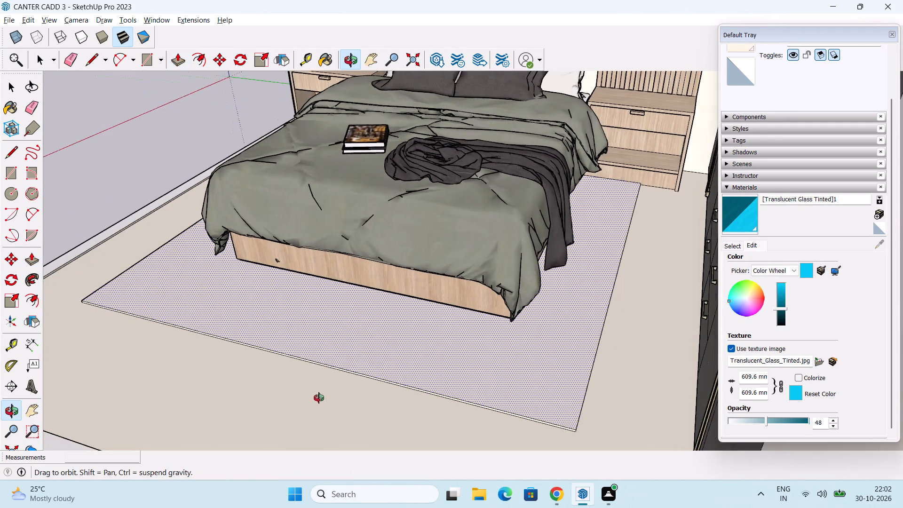
middle_click_drag(319, 398, 318, 399)
scroll(578, 384, "up", 5)
scroll(586, 386, "down", 3)
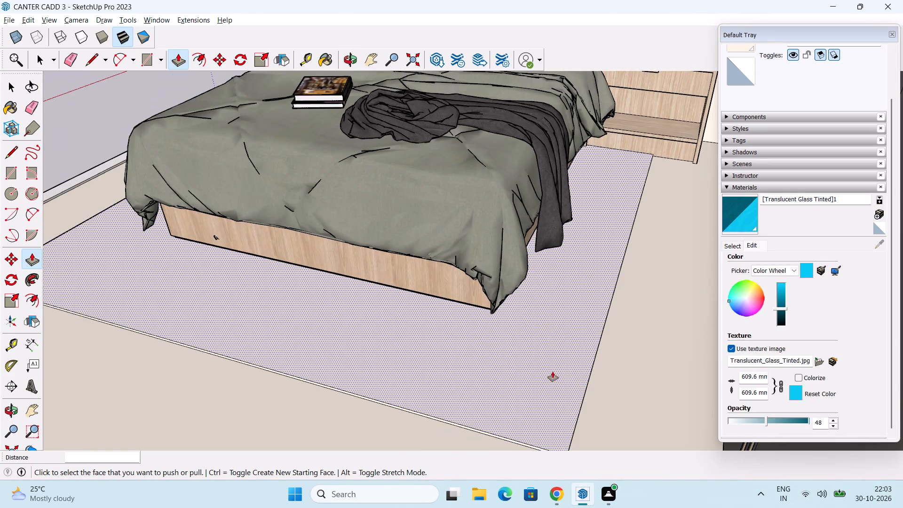
middle_click_drag(521, 361, 572, 353)
scroll(572, 352, "down", 6)
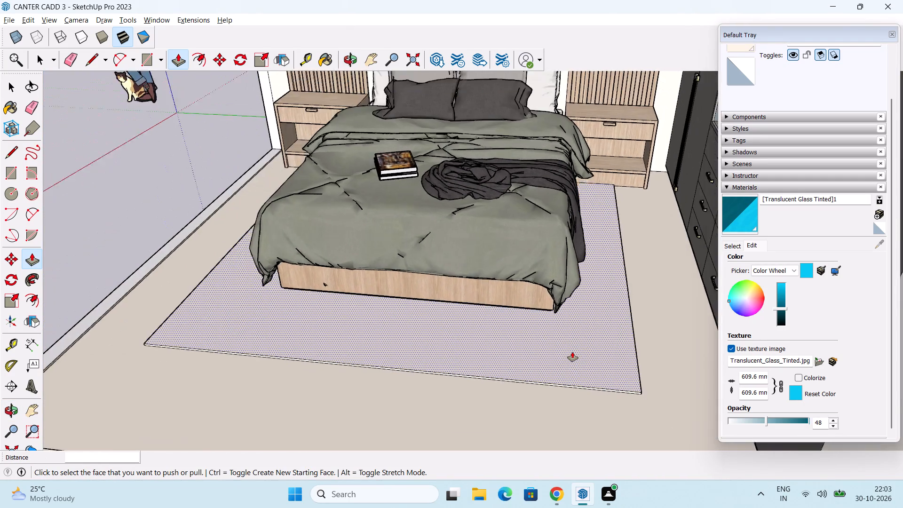
scroll(572, 352, "down", 5)
middle_click_drag(494, 345, 561, 370)
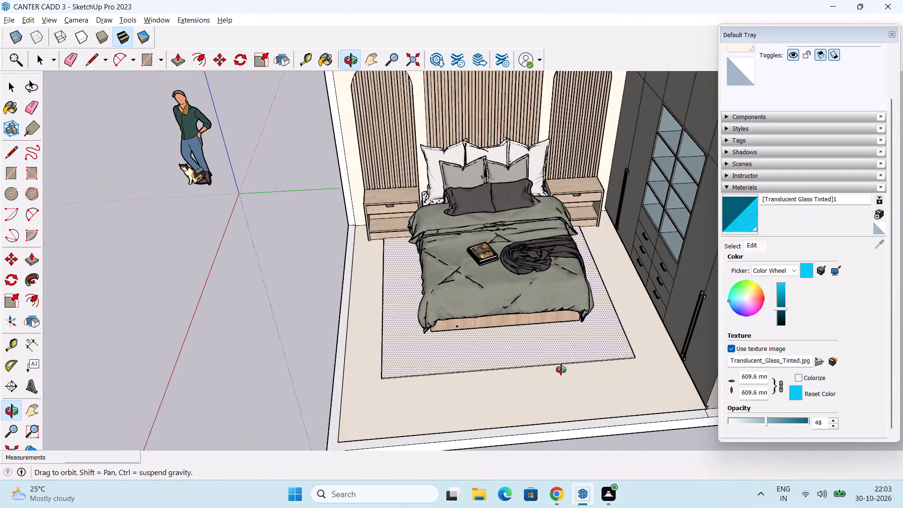
middle_click_drag(561, 370, 562, 370)
key("space")
left_click(250, 333)
middle_click_drag(480, 333, 516, 349)
scroll(523, 347, "up", 2)
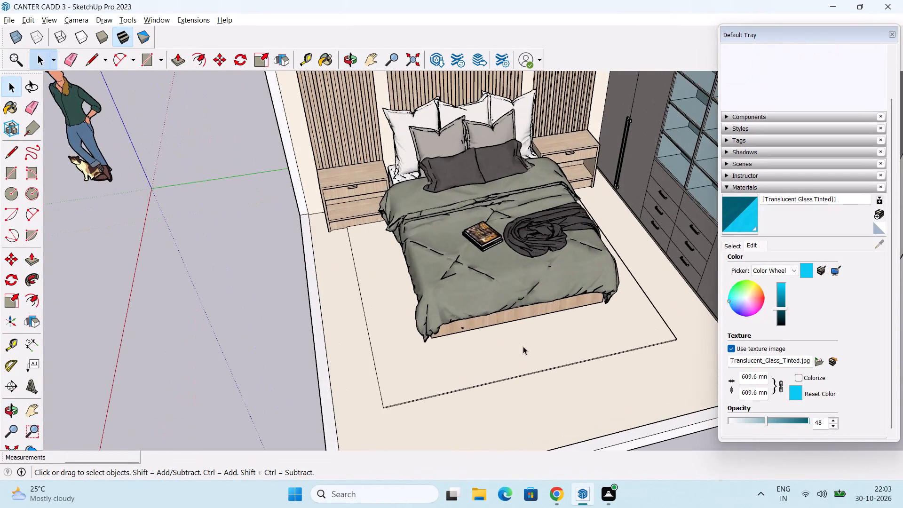
Switch the materials library to the Tile collection and look through its swatches.
left_click(742, 247)
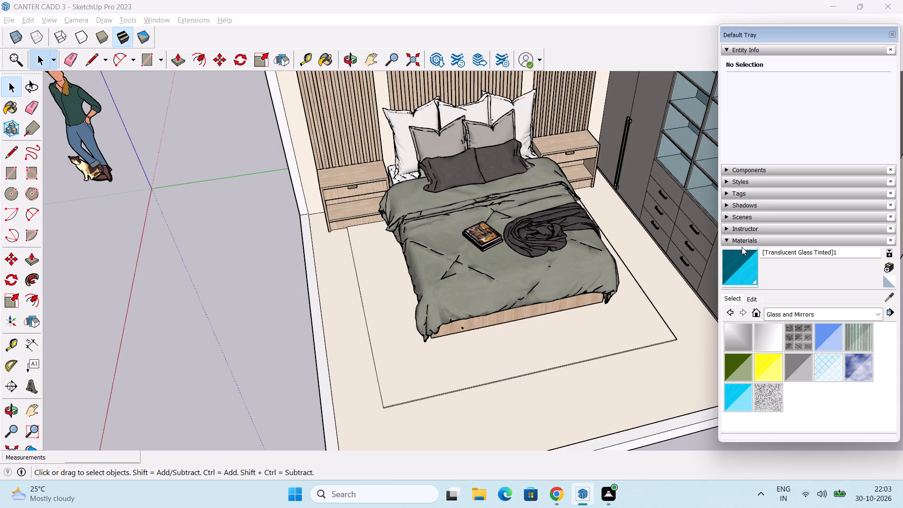
left_click(800, 313)
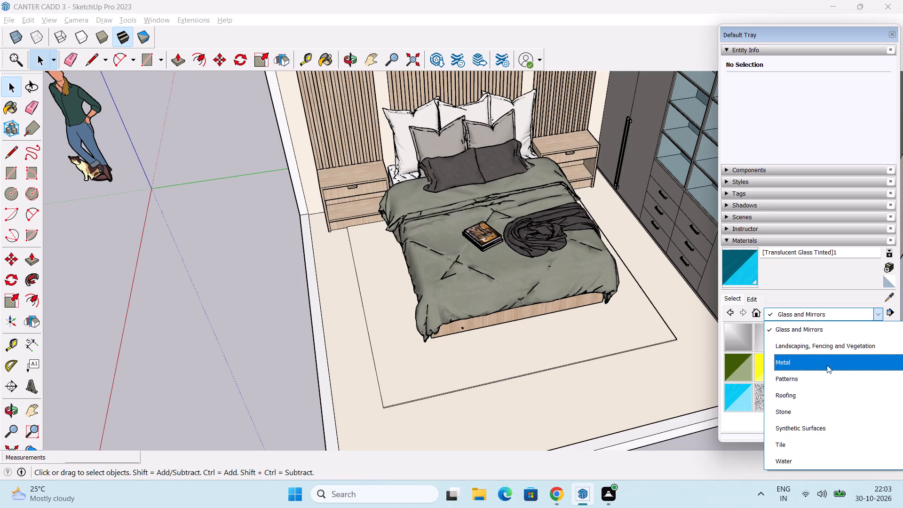
scroll(826, 371, "down", 4)
left_click(820, 418)
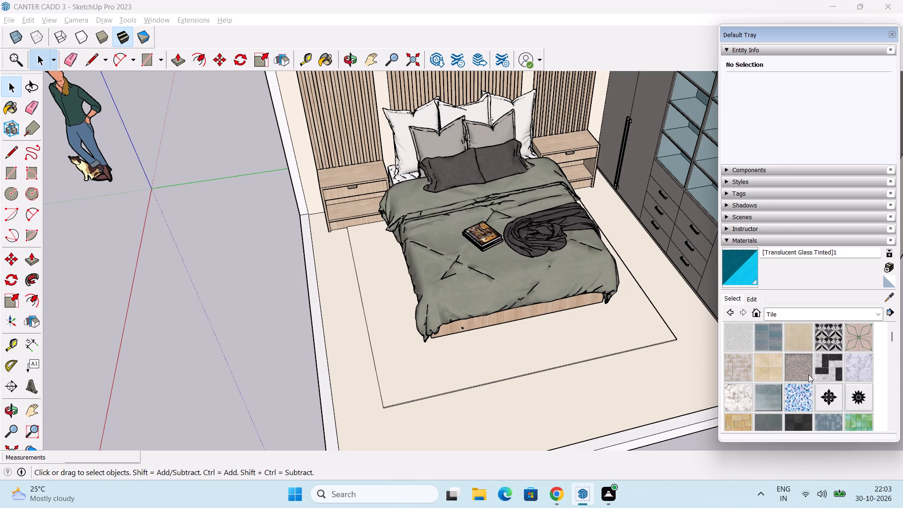
scroll(808, 374, "down", 3)
scroll(809, 373, "up", 1)
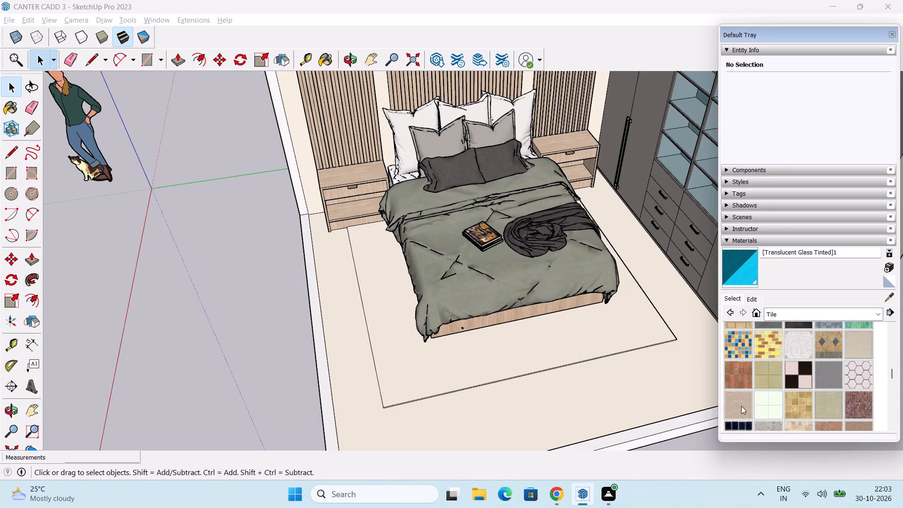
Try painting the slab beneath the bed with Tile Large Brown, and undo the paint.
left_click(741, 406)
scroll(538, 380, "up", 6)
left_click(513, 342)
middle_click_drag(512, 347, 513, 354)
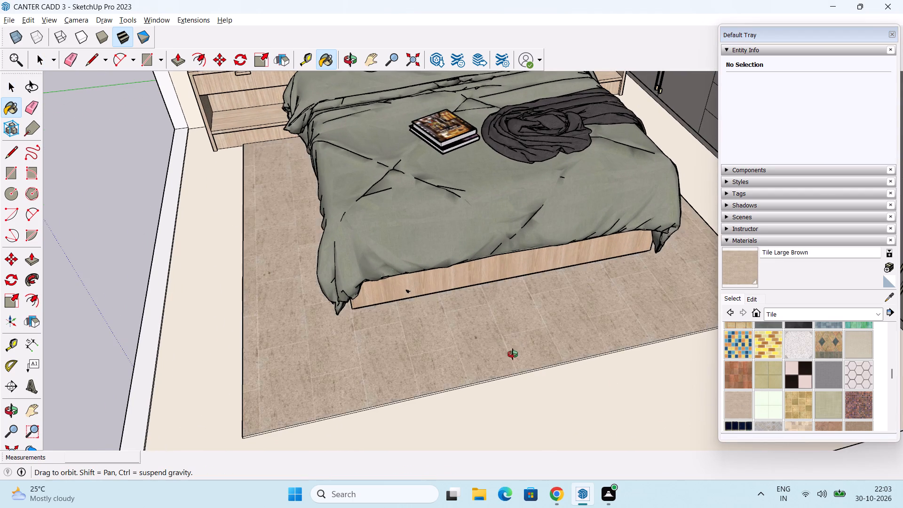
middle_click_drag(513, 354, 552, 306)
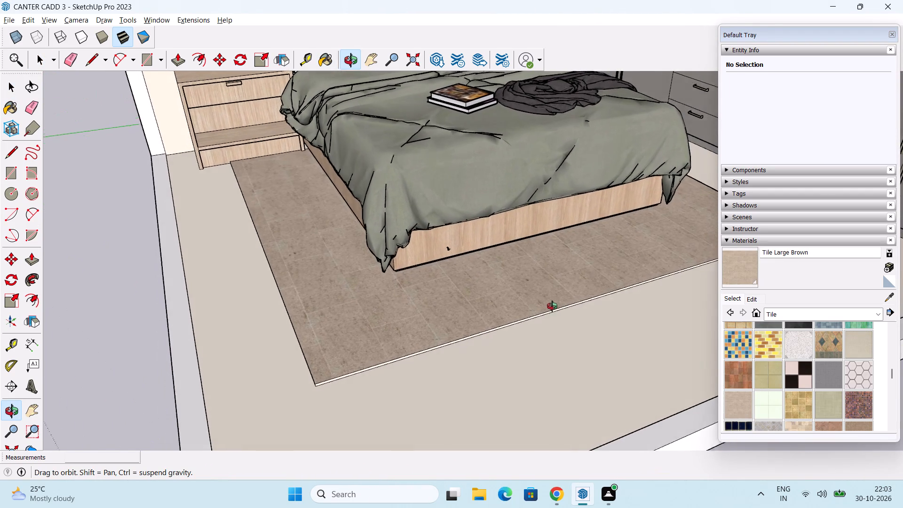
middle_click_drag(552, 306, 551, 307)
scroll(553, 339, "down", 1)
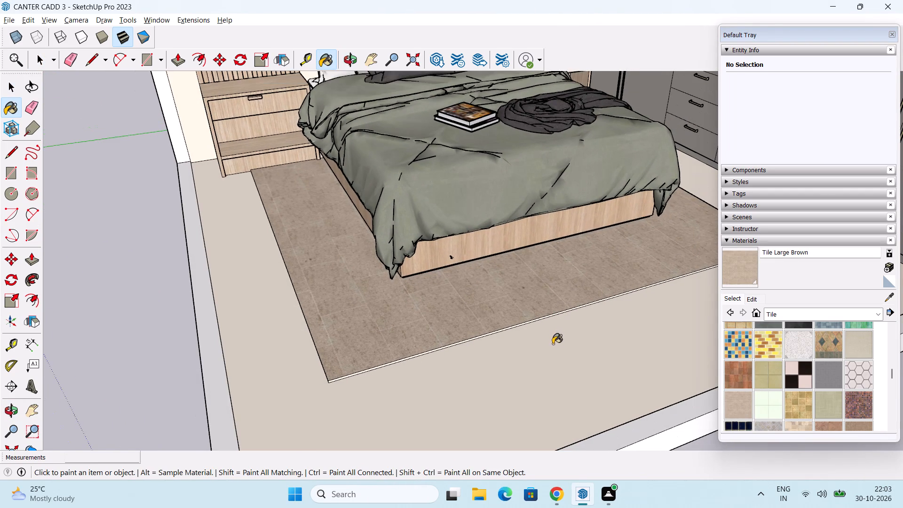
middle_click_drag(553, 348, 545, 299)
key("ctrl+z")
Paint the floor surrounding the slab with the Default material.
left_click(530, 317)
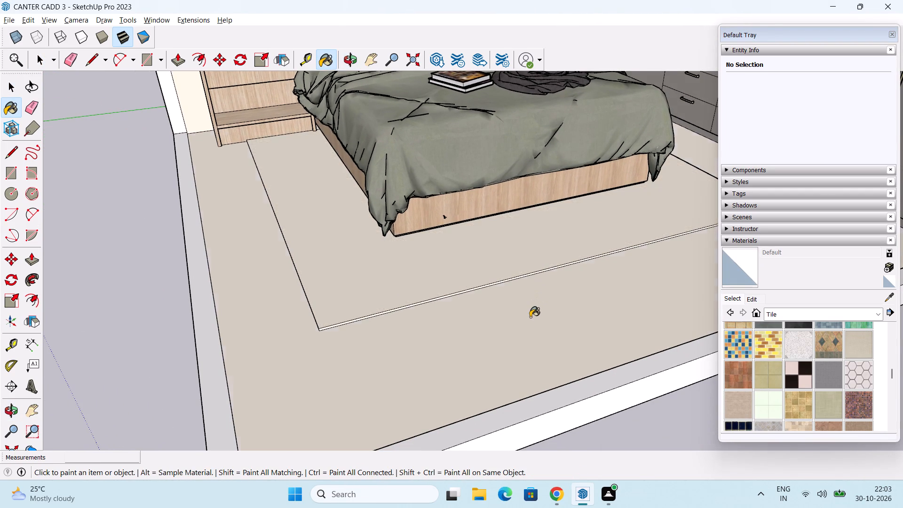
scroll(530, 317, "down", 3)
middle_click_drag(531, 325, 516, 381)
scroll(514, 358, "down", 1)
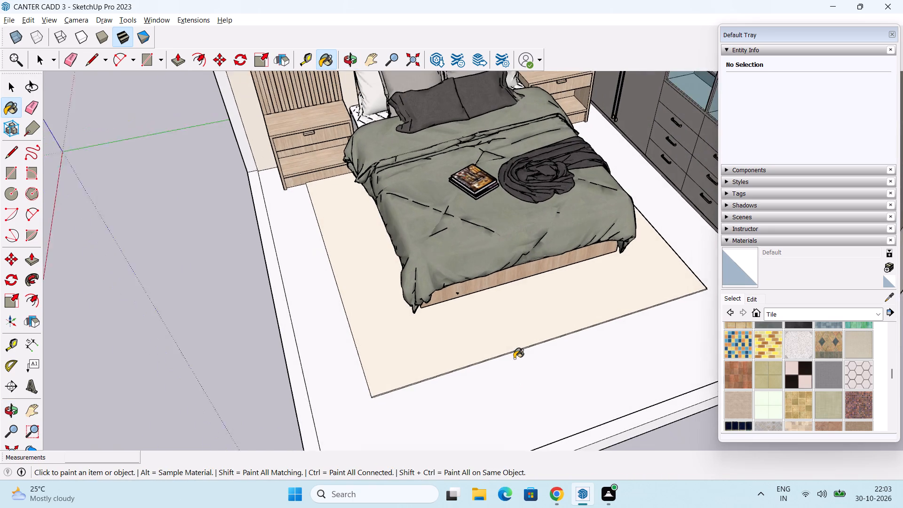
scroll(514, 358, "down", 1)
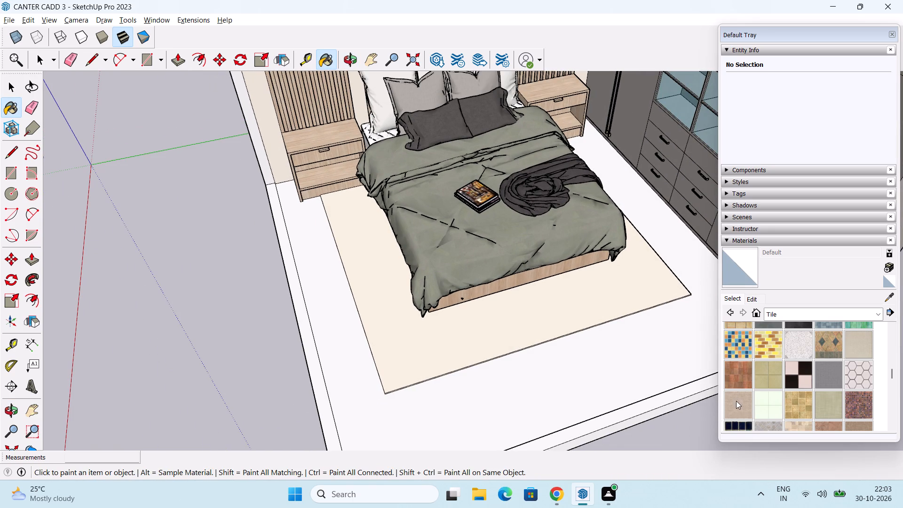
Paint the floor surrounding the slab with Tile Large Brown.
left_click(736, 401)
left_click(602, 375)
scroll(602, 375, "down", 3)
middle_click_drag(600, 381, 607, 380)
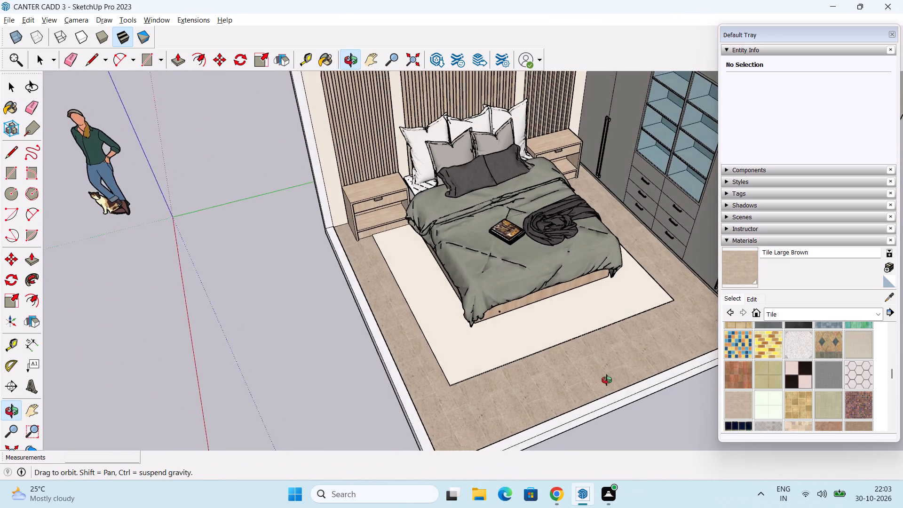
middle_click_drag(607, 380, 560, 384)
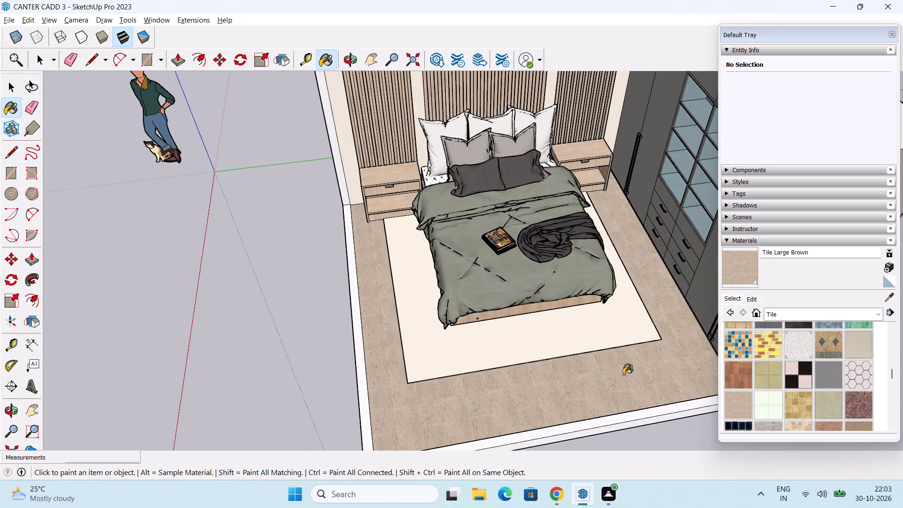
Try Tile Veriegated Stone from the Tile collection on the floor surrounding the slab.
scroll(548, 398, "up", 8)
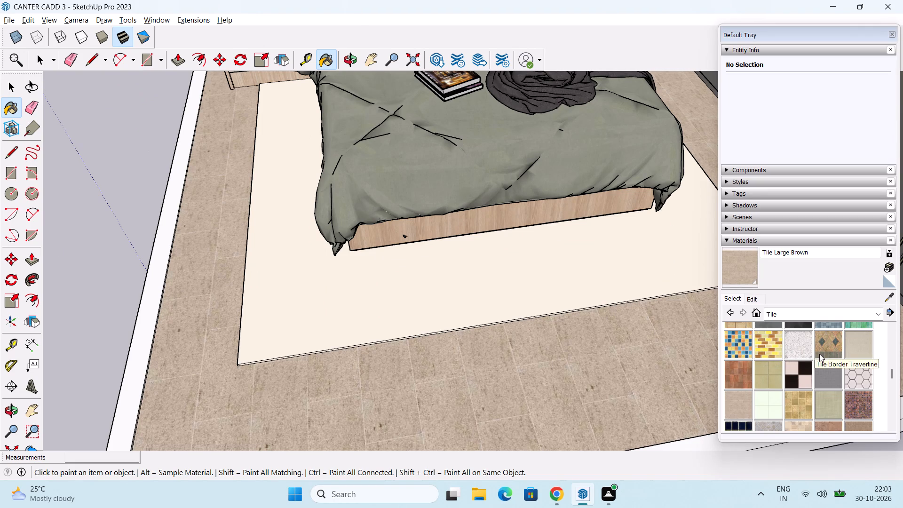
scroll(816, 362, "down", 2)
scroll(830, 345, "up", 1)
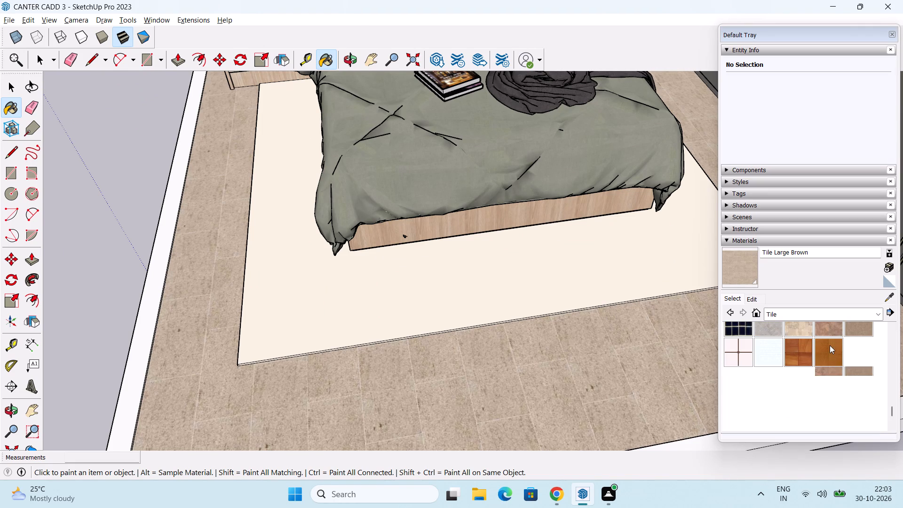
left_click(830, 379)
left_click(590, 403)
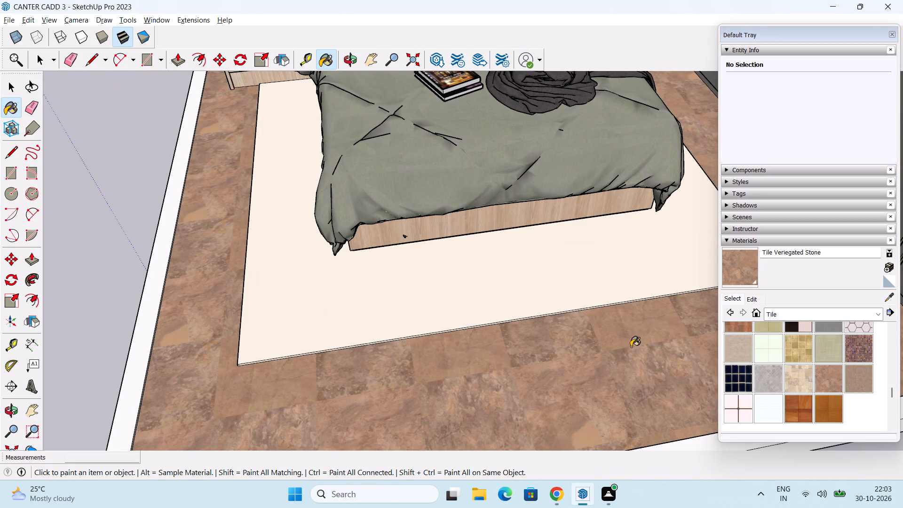
Paint the floor surrounding the slab with Travertine Small Tile and view it from the bed's foot end.
left_click(858, 381)
left_click(544, 389)
middle_click_drag(464, 412, 497, 395)
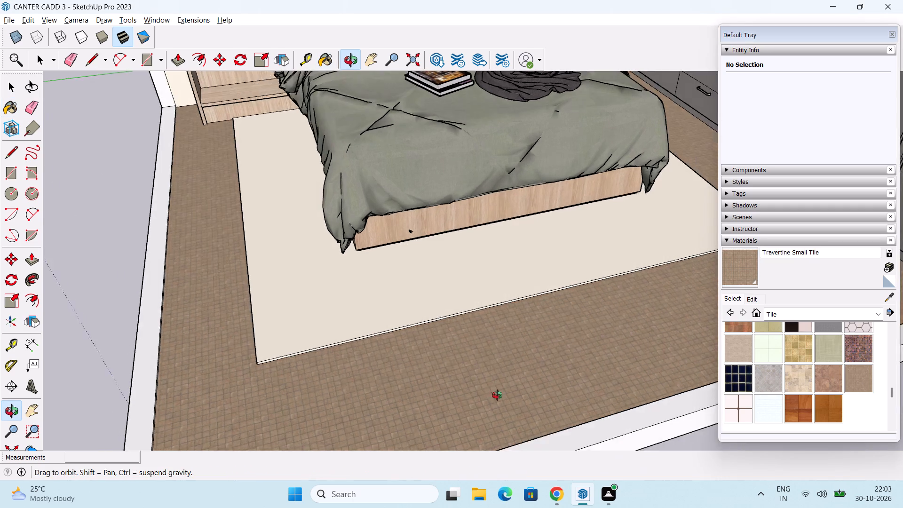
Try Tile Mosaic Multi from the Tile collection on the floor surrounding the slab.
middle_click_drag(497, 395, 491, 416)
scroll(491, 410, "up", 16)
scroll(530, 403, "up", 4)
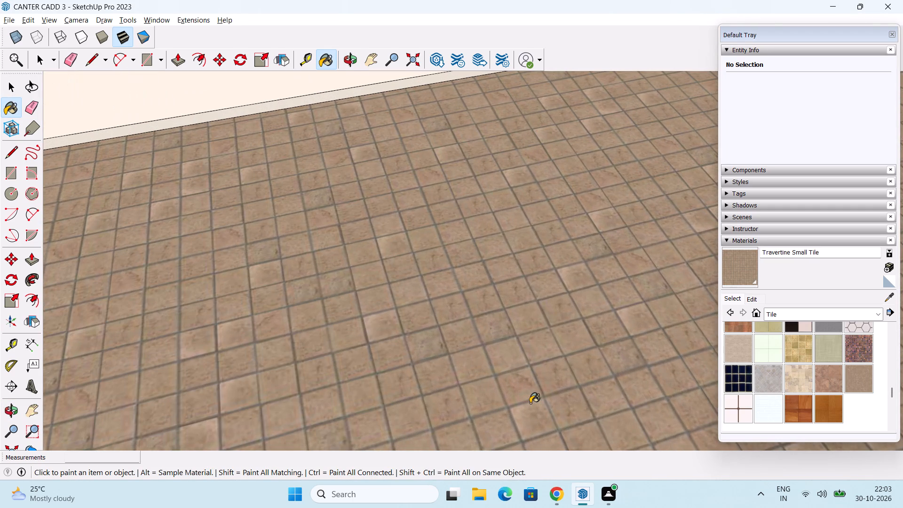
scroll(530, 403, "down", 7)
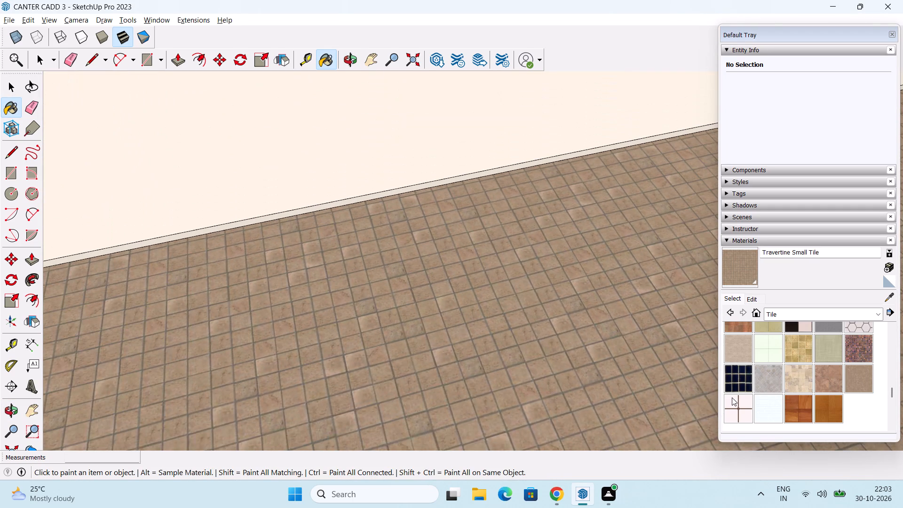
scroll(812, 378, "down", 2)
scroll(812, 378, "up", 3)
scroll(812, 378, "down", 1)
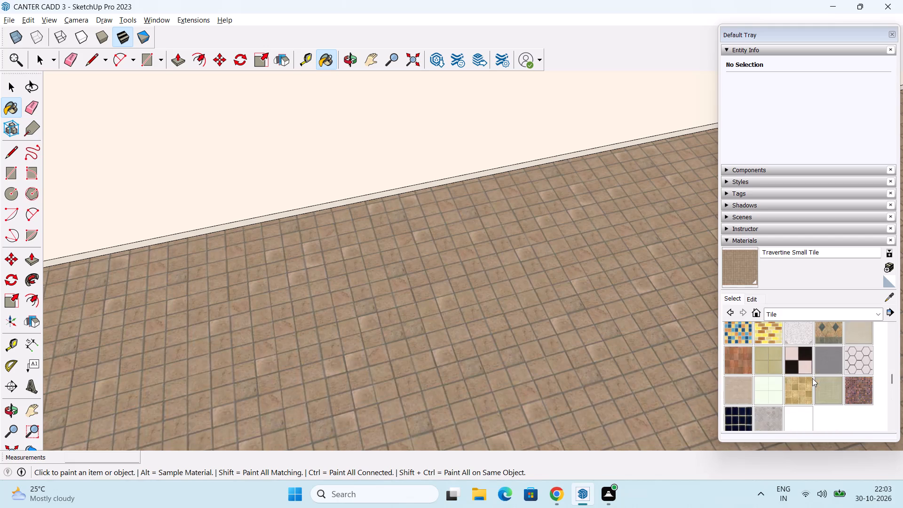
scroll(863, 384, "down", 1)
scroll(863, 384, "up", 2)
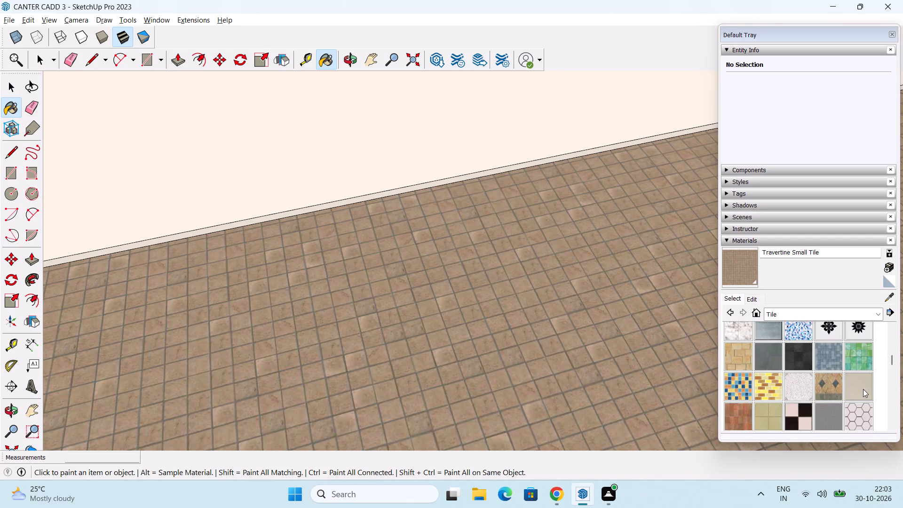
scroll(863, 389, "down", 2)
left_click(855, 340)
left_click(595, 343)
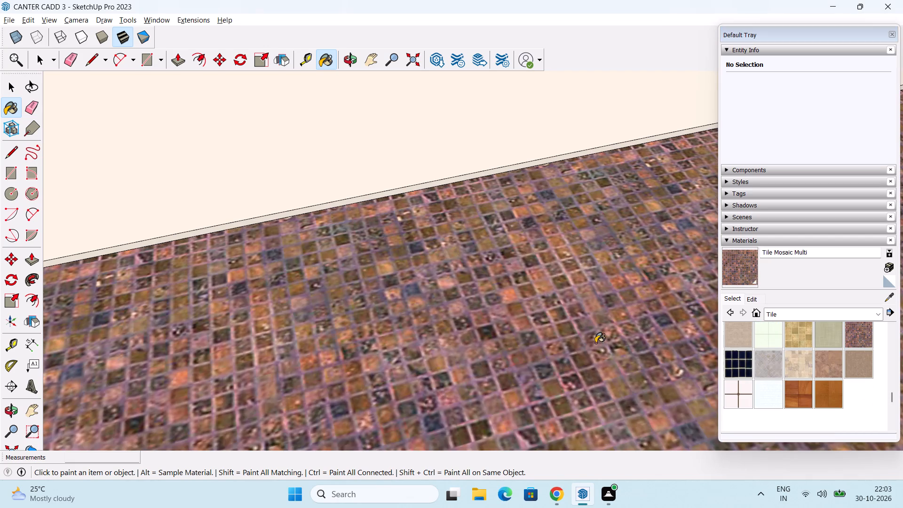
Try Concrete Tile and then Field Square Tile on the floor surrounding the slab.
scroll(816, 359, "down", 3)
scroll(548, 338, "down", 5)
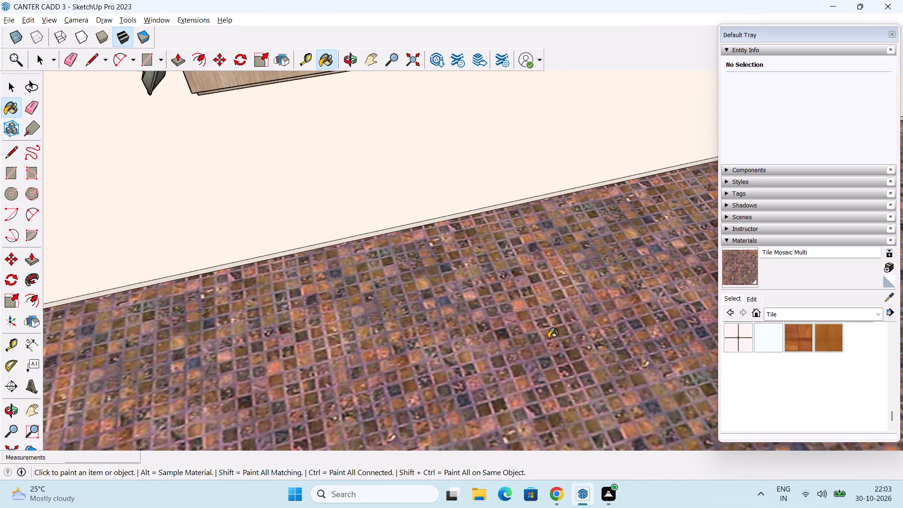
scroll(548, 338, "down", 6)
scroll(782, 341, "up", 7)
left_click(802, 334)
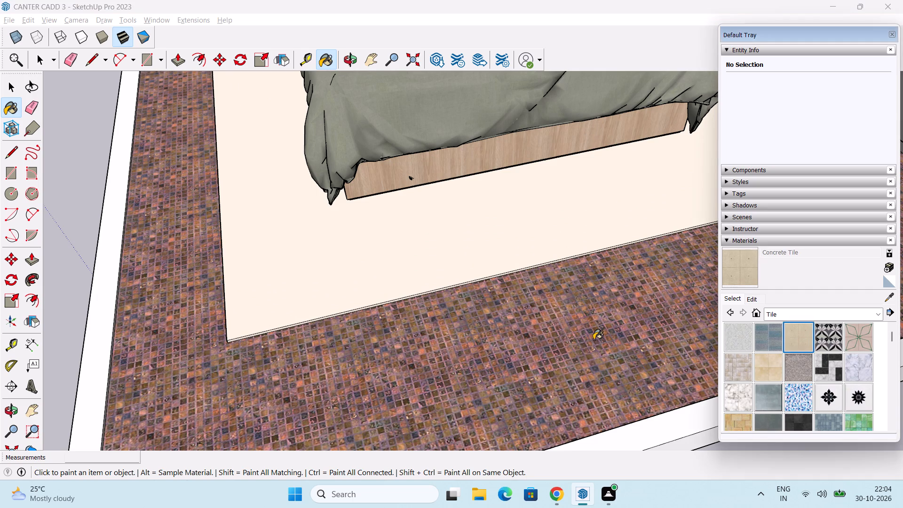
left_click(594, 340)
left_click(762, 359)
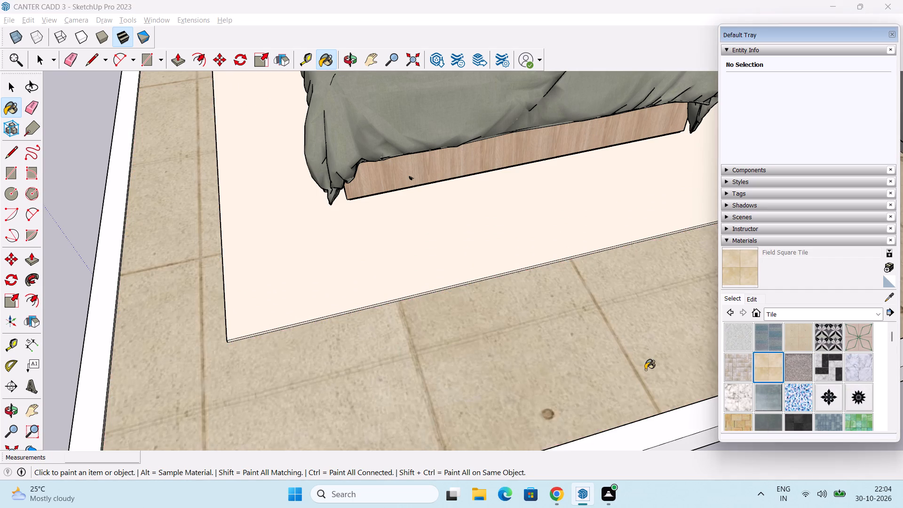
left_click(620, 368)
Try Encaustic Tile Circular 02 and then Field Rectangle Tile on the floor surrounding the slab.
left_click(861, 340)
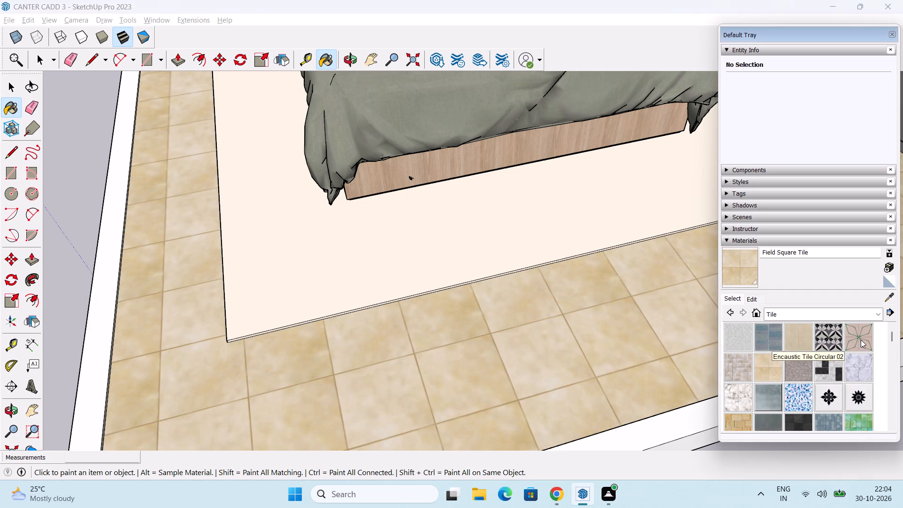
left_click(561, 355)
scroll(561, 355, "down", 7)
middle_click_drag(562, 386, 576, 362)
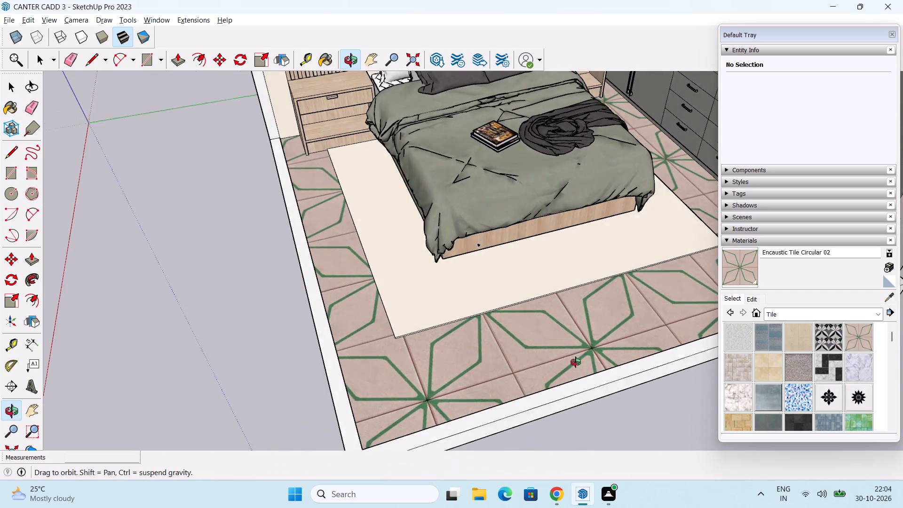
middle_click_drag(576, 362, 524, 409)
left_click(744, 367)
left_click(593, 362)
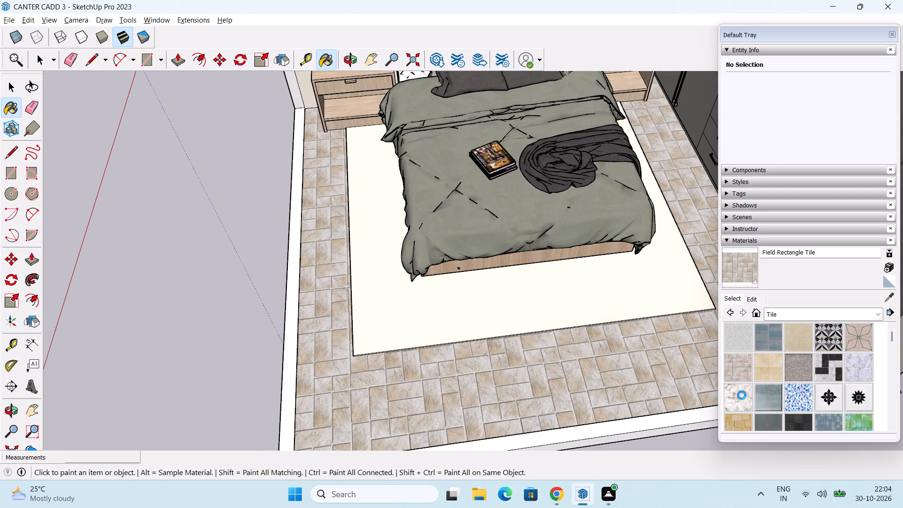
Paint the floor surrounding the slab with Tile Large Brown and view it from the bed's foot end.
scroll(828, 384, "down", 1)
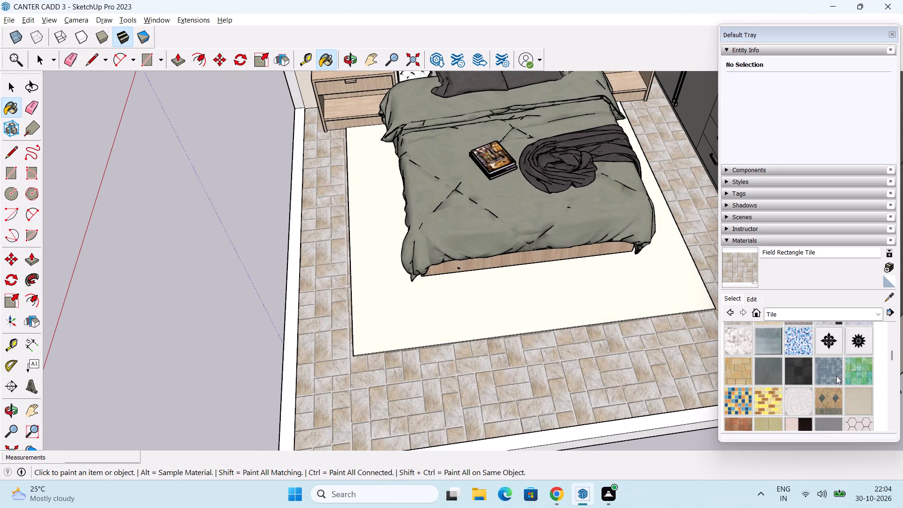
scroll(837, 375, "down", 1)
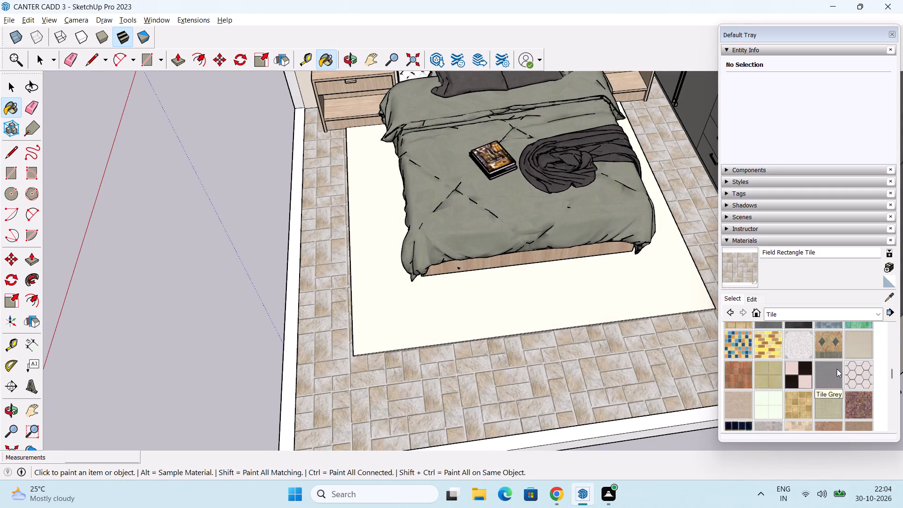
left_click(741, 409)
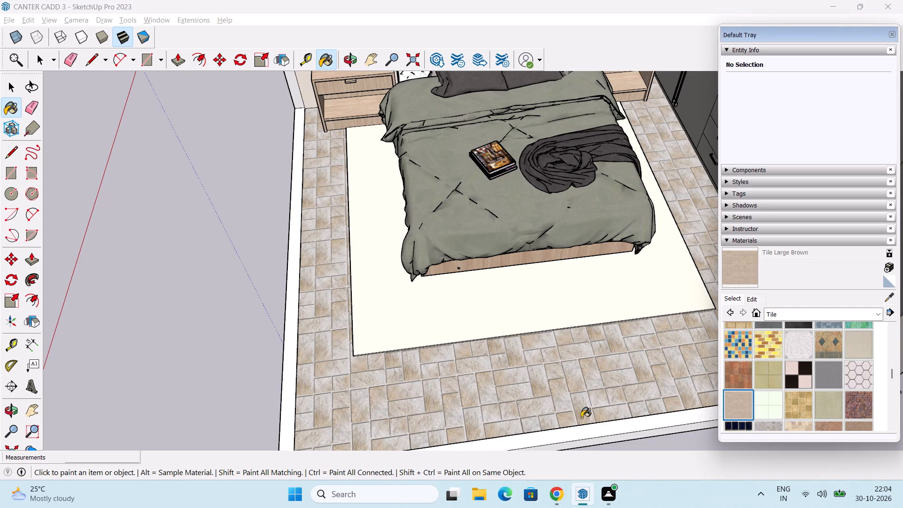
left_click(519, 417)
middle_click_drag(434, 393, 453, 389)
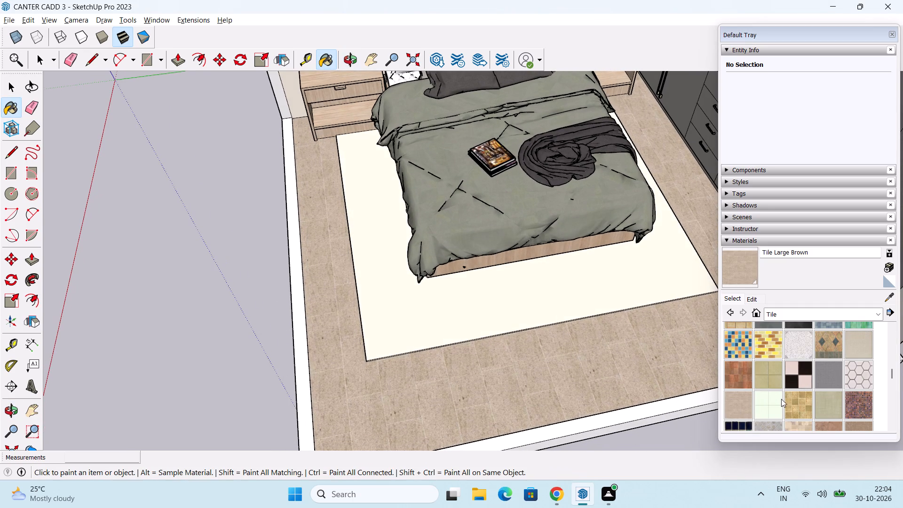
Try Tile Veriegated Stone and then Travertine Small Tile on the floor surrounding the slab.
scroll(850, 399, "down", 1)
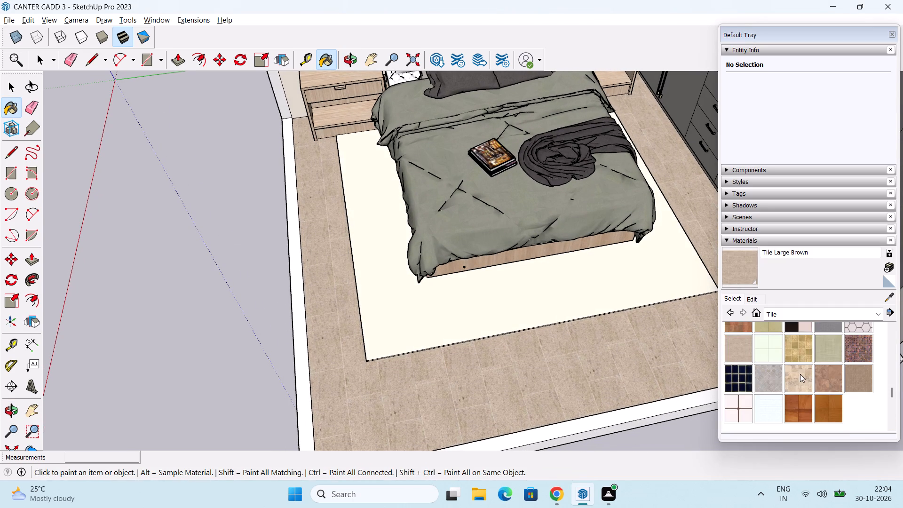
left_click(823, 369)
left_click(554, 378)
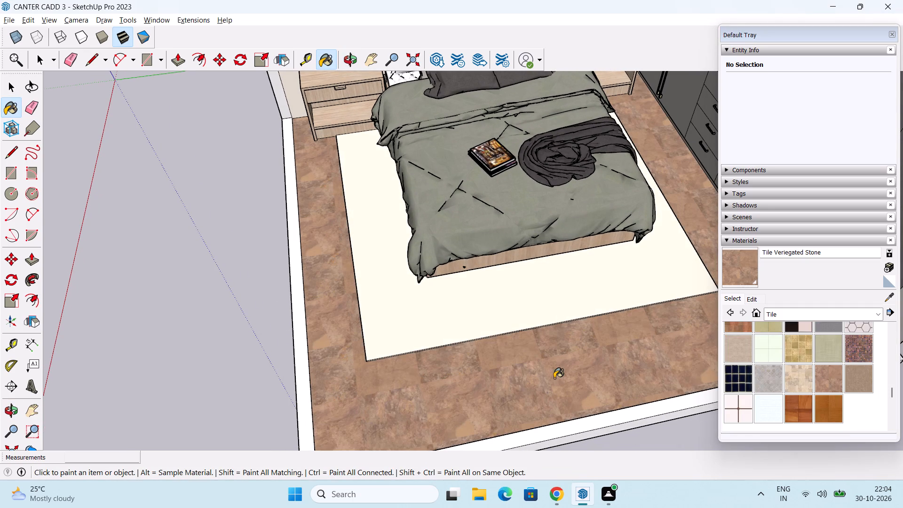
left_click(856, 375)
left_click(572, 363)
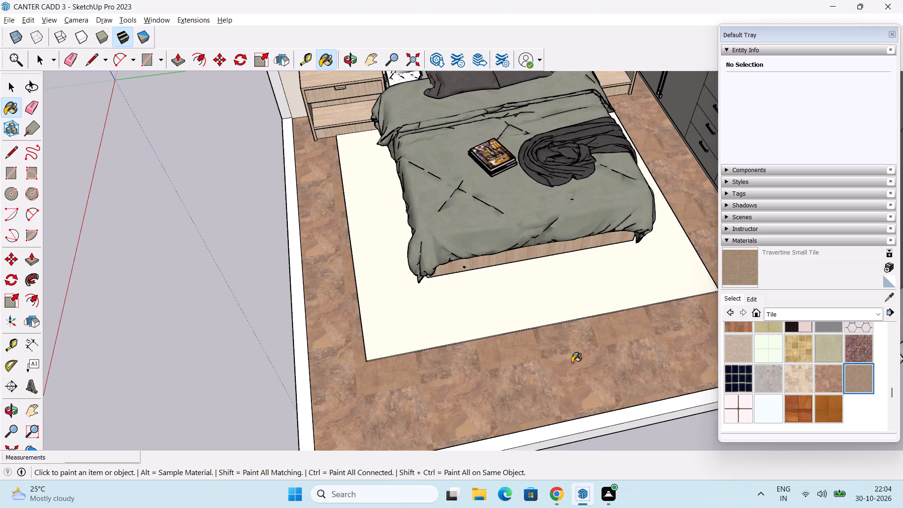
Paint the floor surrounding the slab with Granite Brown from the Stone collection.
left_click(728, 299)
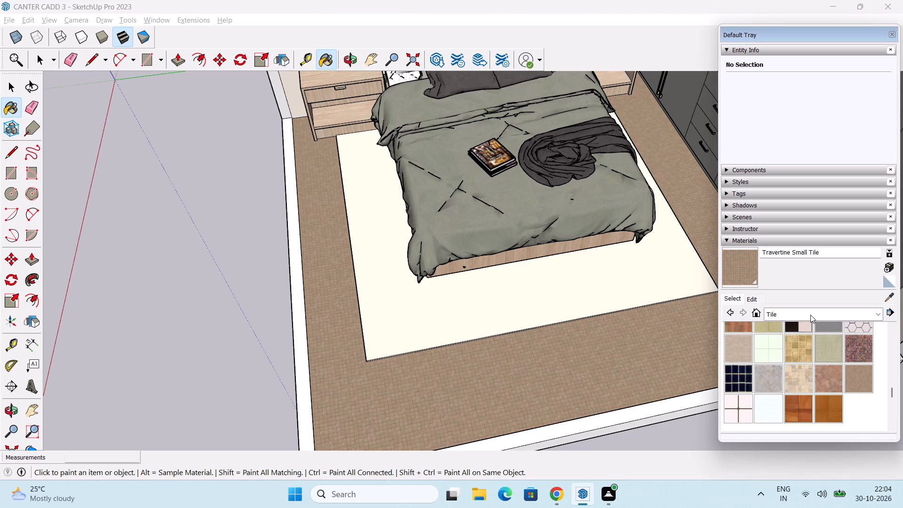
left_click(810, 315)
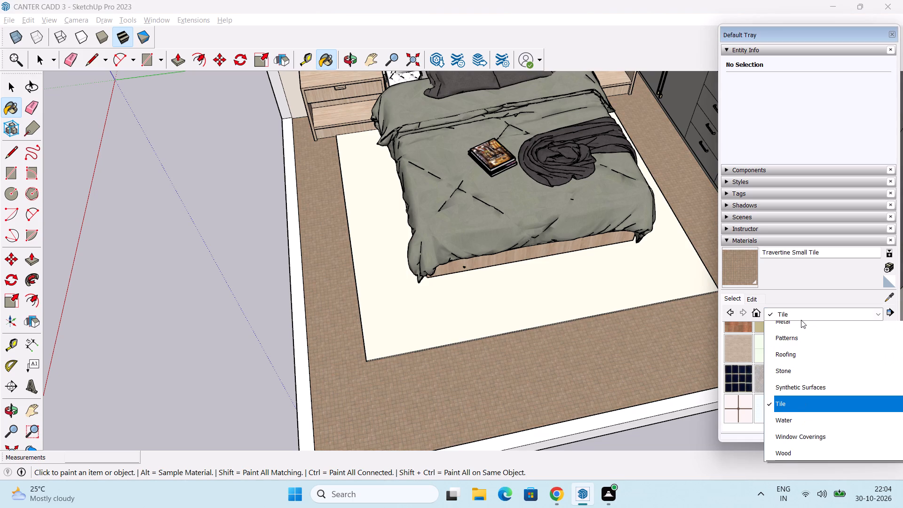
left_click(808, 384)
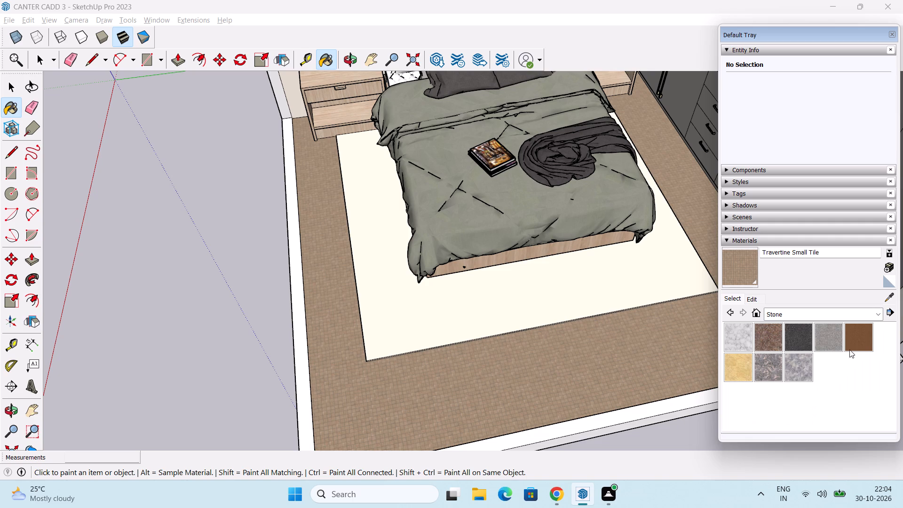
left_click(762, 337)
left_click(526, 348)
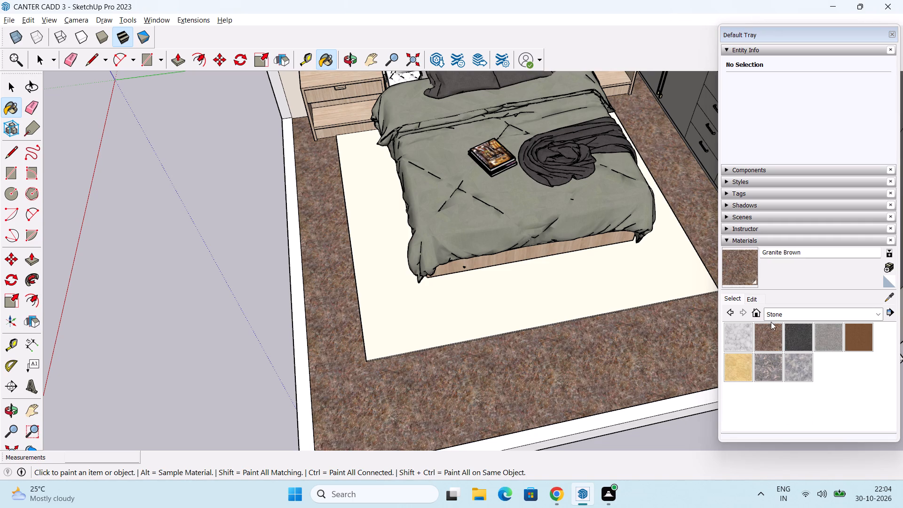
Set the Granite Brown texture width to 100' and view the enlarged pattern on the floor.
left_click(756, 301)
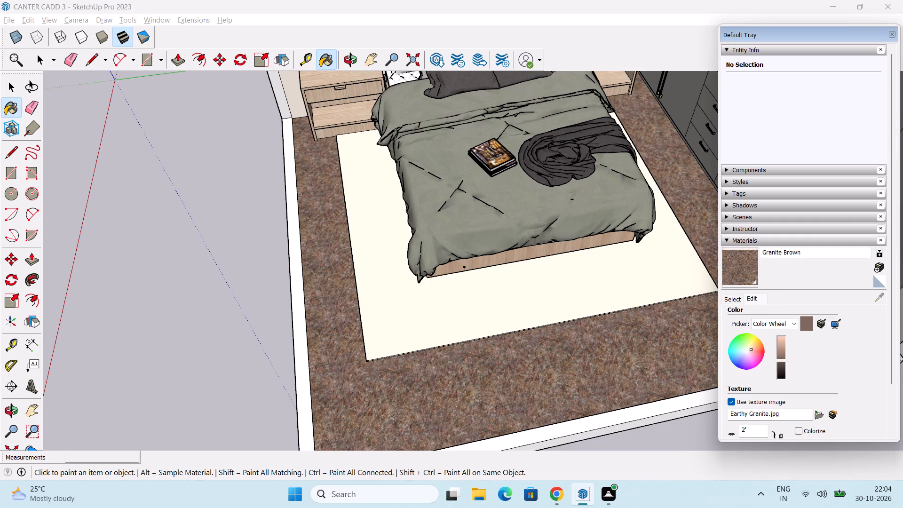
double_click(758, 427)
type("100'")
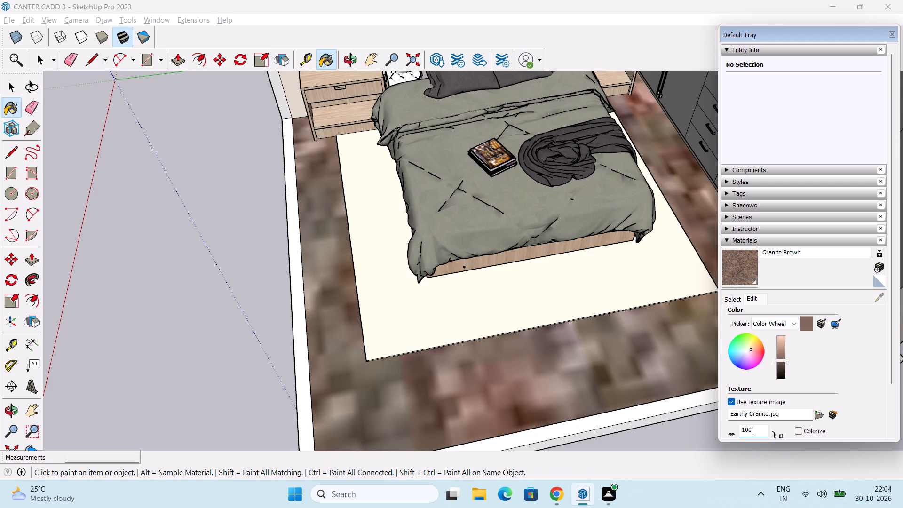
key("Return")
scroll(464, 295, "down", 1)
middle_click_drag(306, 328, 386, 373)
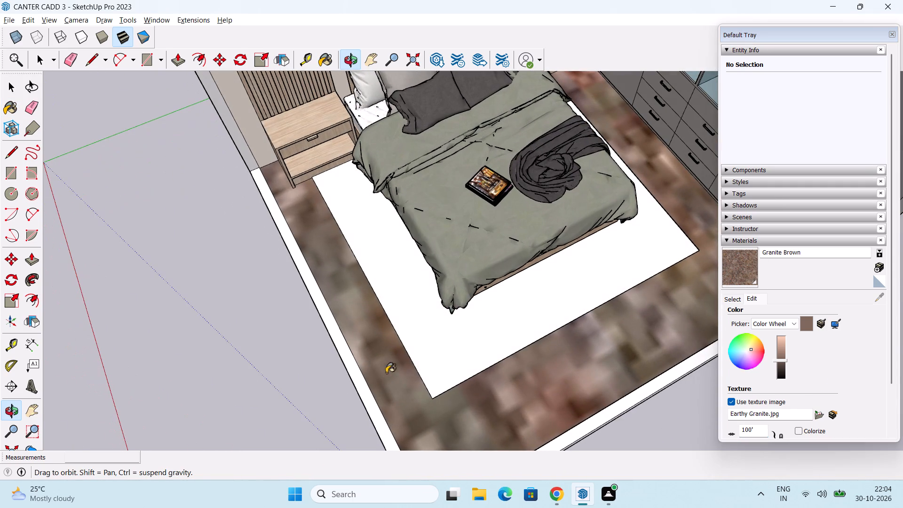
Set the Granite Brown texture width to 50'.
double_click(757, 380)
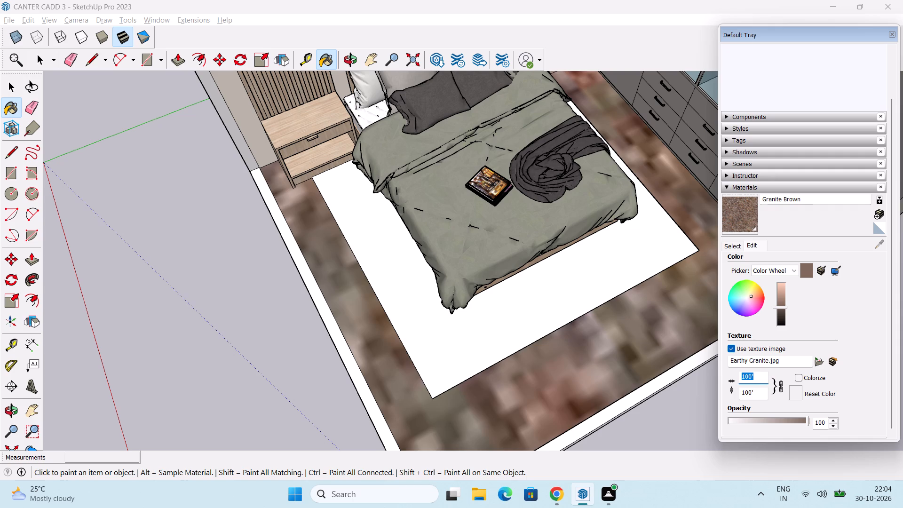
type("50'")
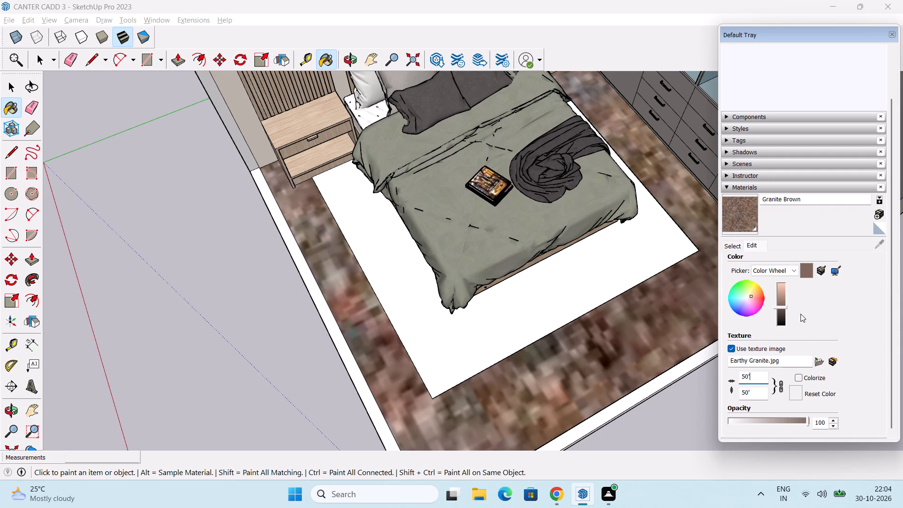
Paint the floor surrounding the slab with Stone Brushed Khaki from the Stone collection and inspect its texture up close.
left_click(735, 246)
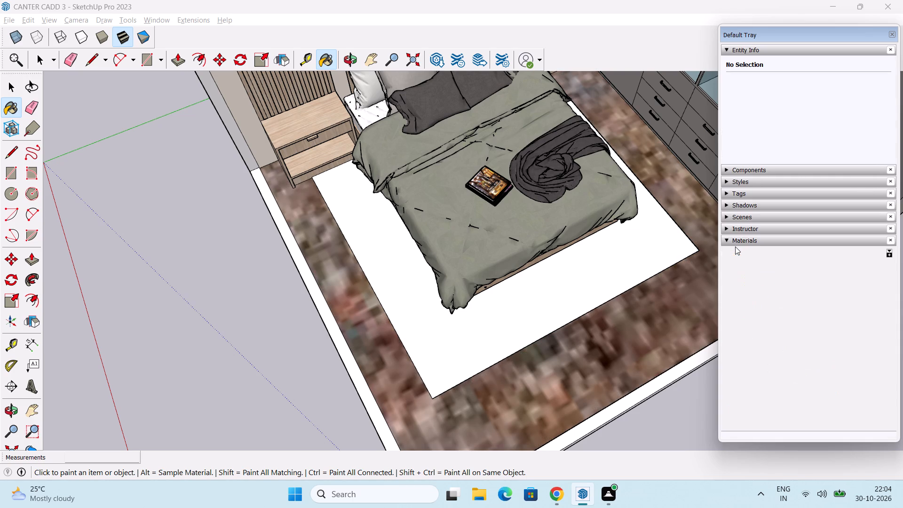
left_click(734, 369)
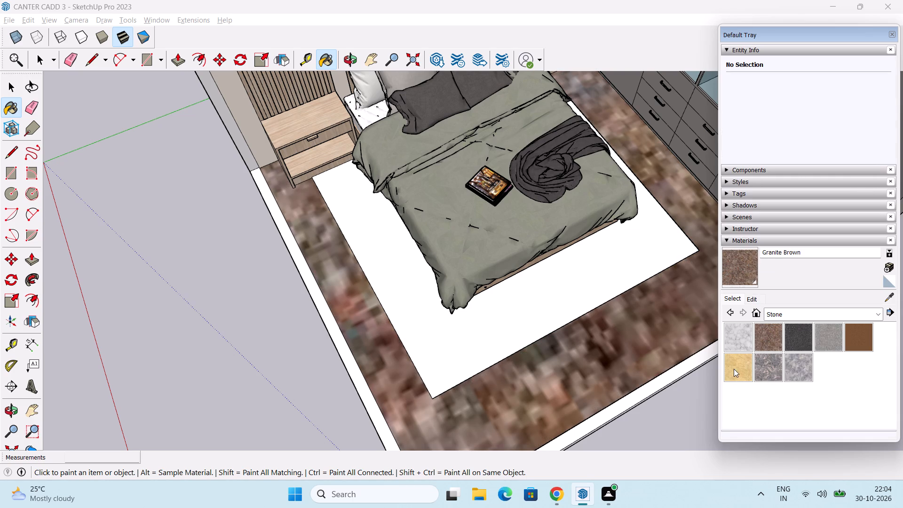
left_click(590, 360)
scroll(583, 377, "up", 11)
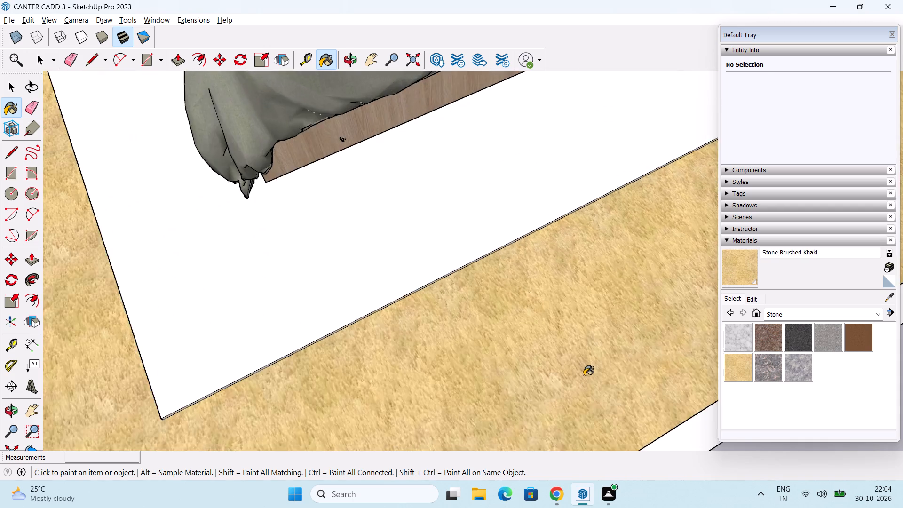
scroll(584, 376, "up", 3)
middle_click_drag(599, 373, 532, 423)
scroll(525, 365, "down", 4)
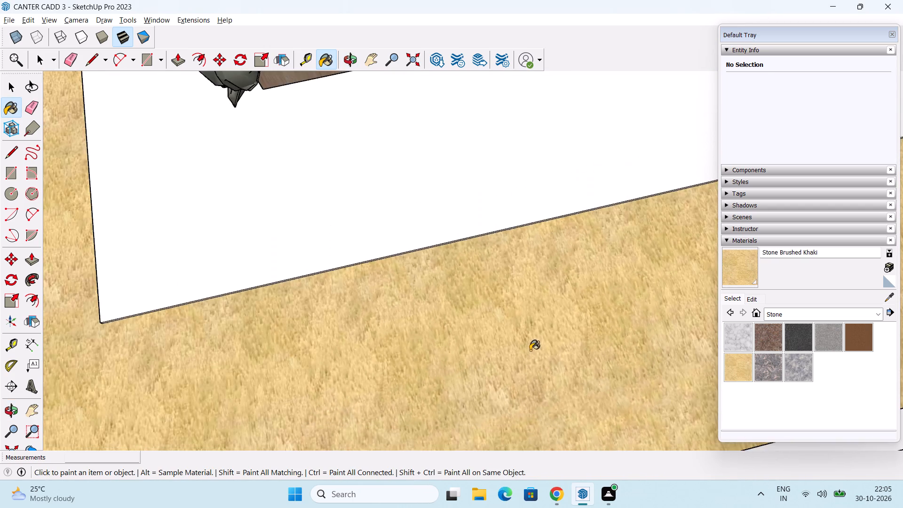
scroll(530, 350, "down", 8)
Change the Stone Brushed Khaki material's colour to a more saturated golden yellow.
left_click(752, 301)
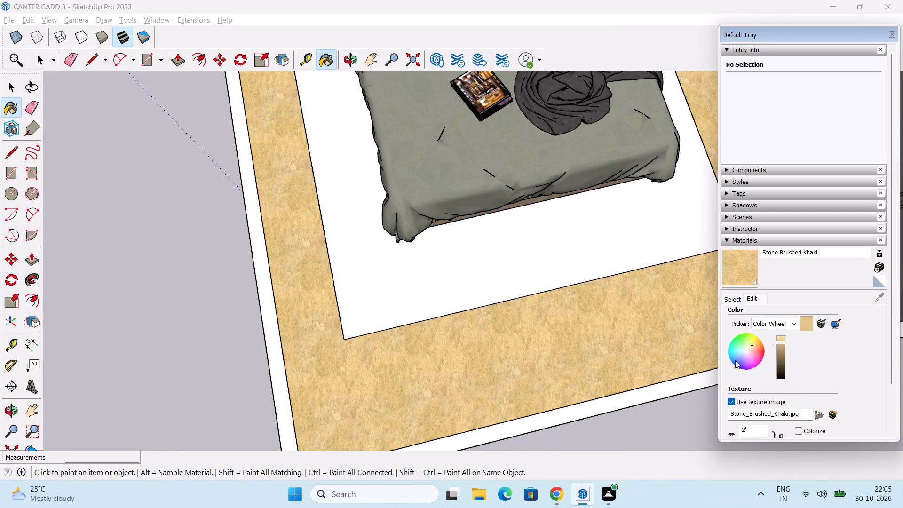
scroll(748, 346, "up", 4)
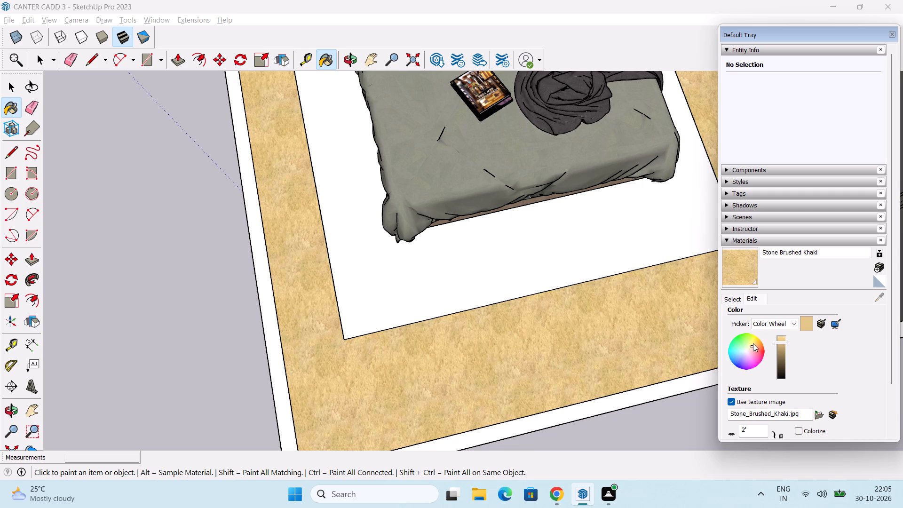
left_click(758, 340)
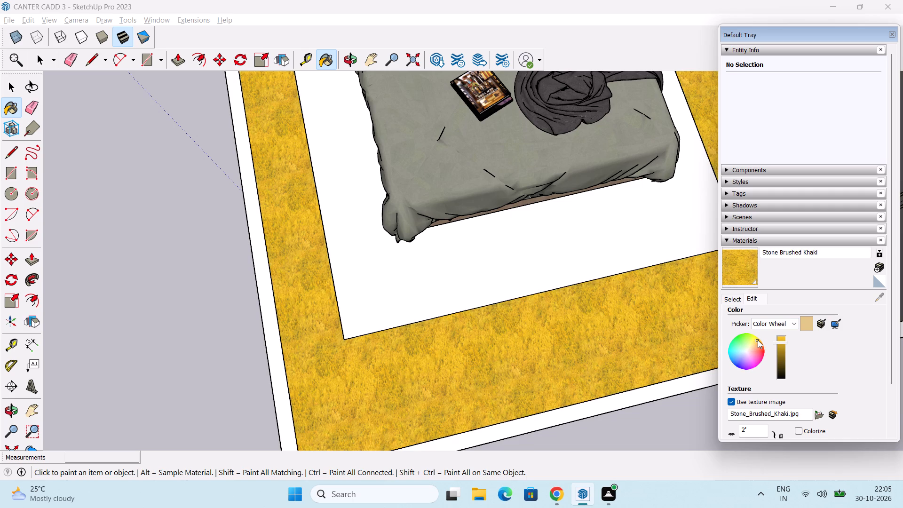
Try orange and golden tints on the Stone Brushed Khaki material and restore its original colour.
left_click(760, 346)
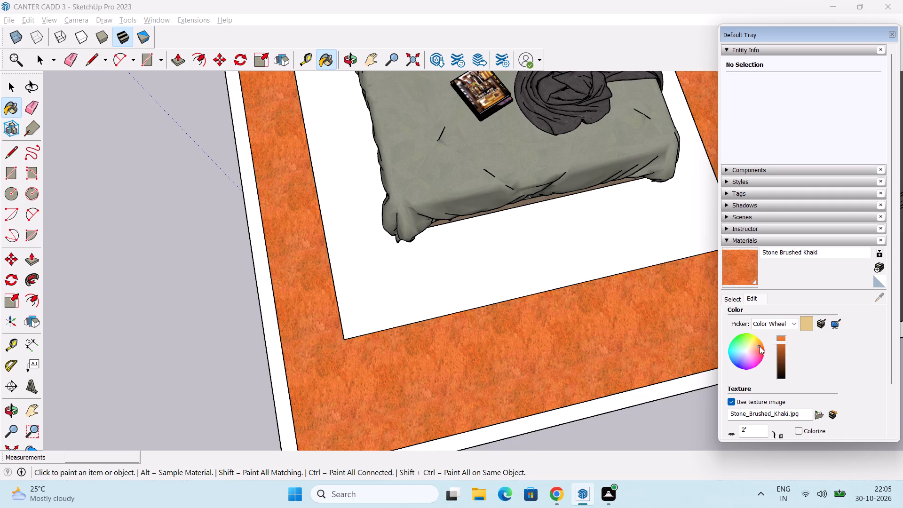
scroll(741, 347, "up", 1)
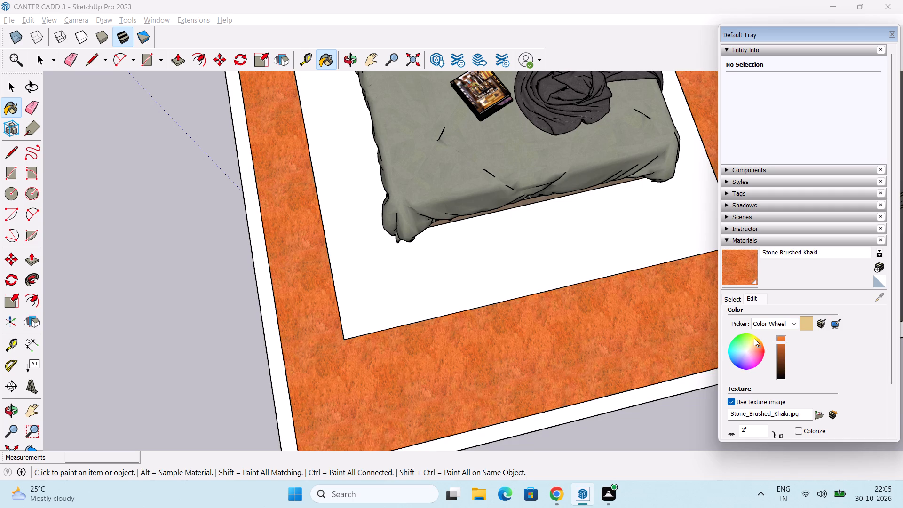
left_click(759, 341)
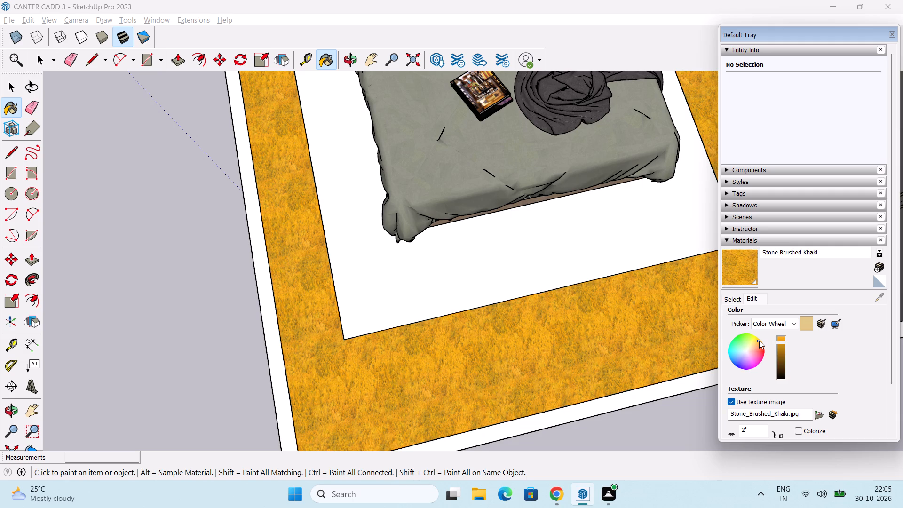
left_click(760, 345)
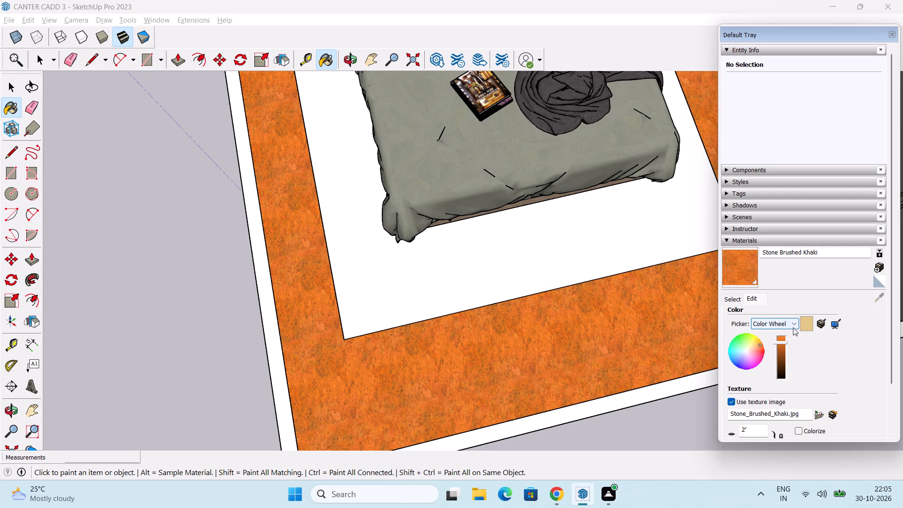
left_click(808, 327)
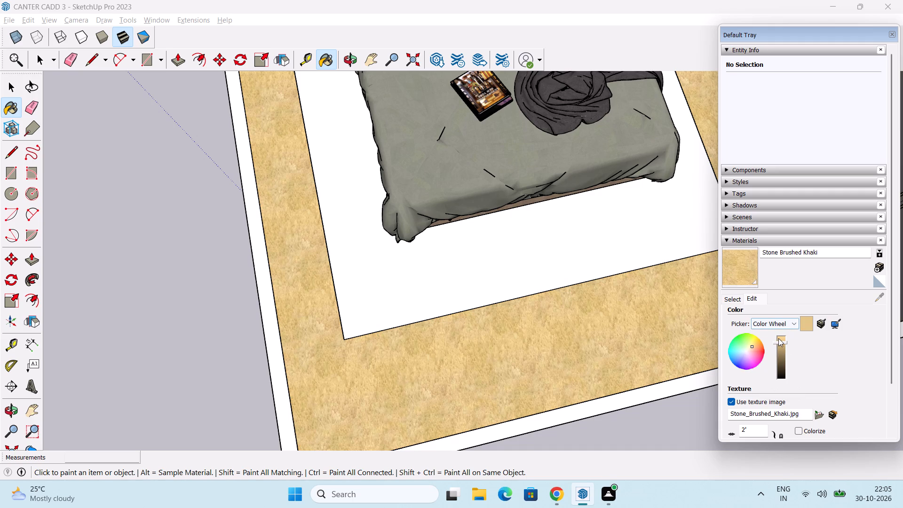
Switch the colour picker to HLS and set the Stone Brushed Khaki hue to 27.
left_click(781, 322)
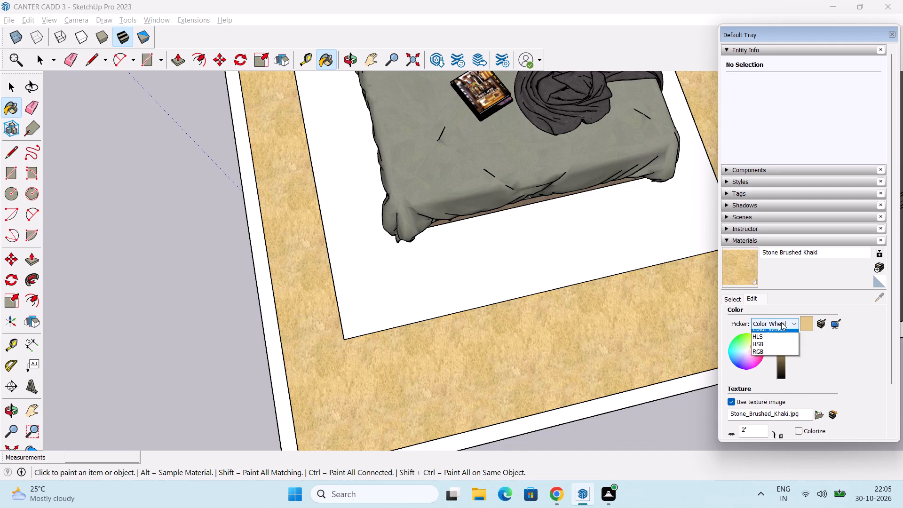
left_click(775, 337)
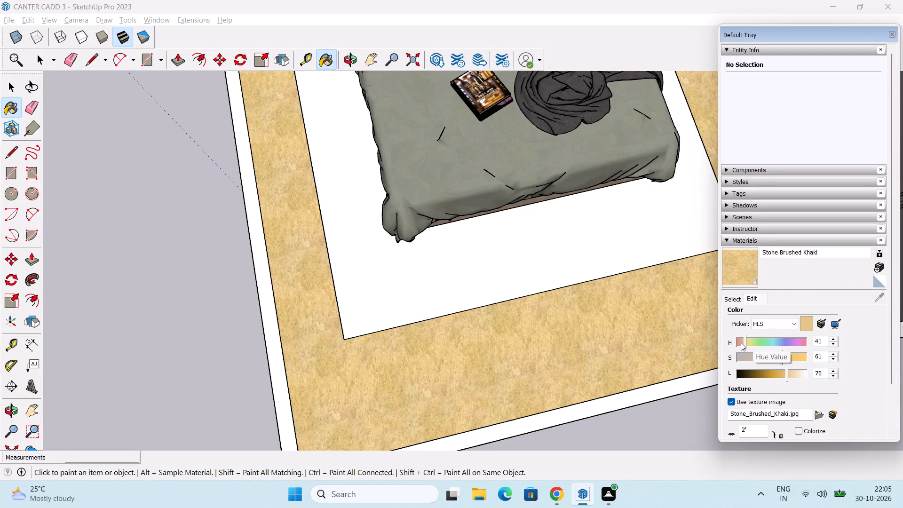
scroll(747, 342, "down", 2)
scroll(747, 342, "up", 5)
scroll(747, 342, "down", 1)
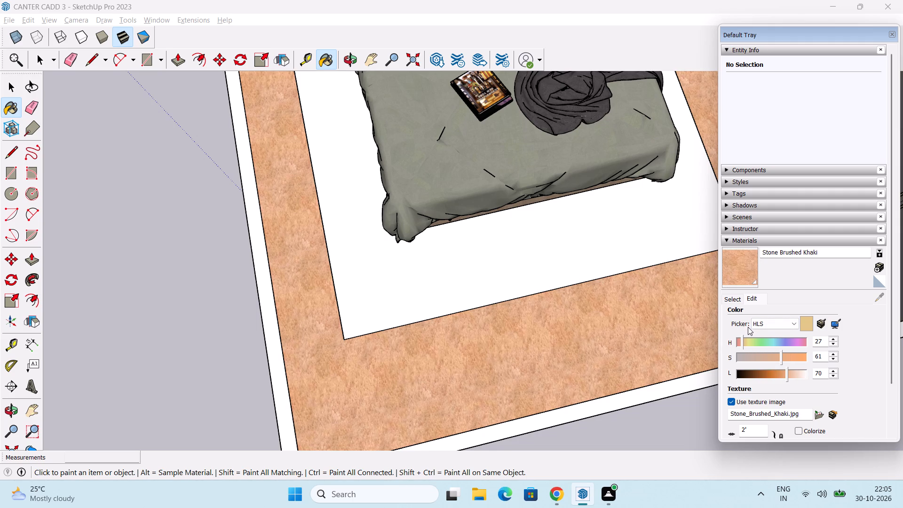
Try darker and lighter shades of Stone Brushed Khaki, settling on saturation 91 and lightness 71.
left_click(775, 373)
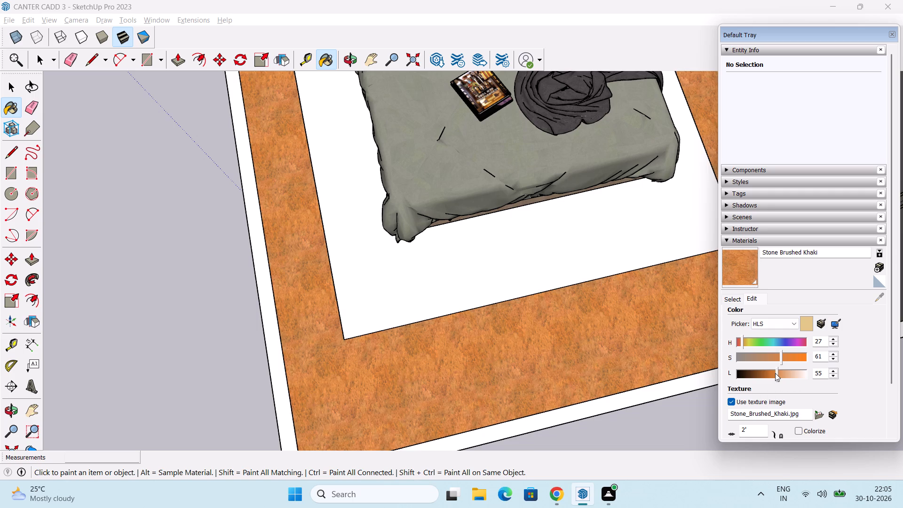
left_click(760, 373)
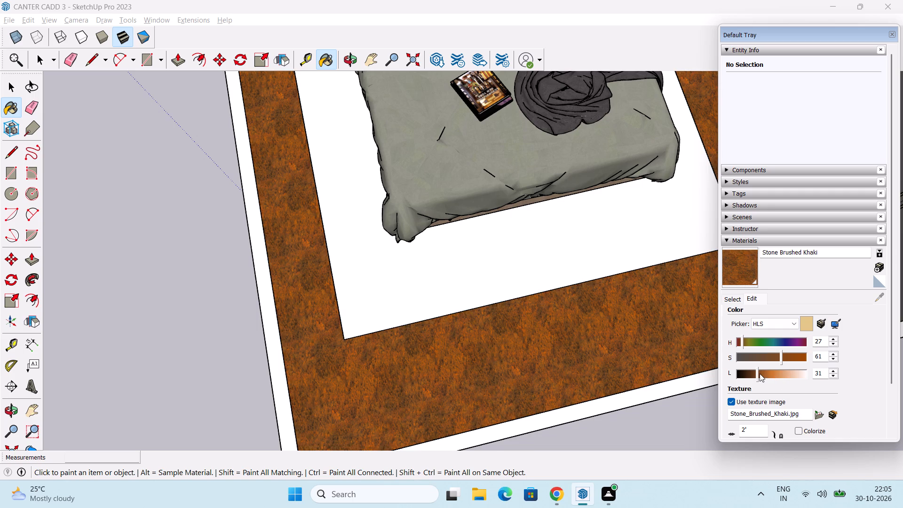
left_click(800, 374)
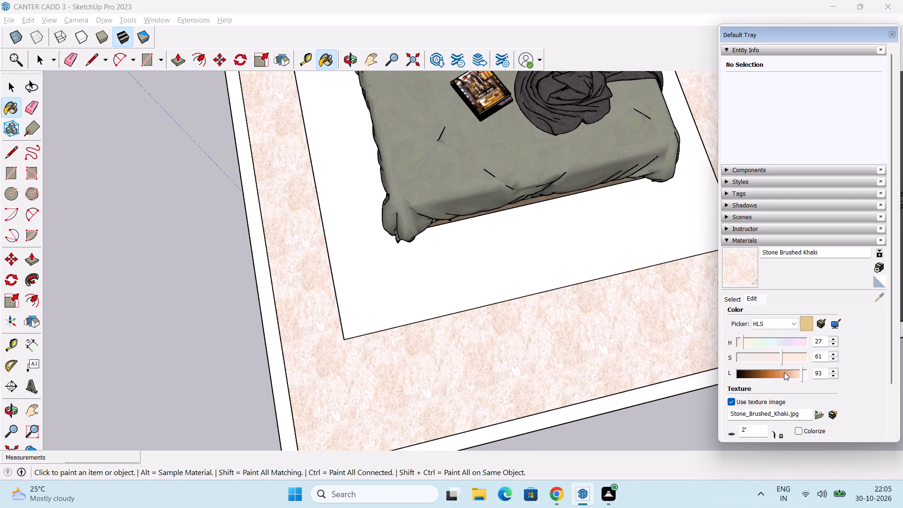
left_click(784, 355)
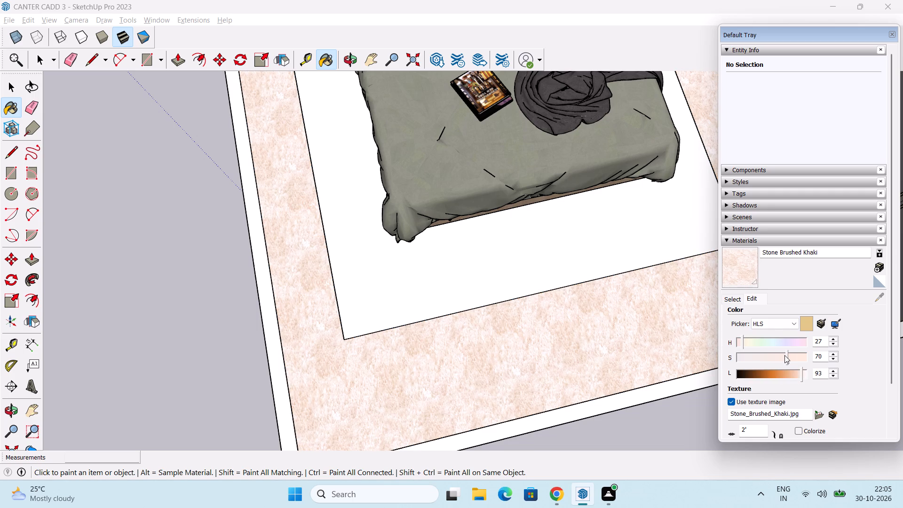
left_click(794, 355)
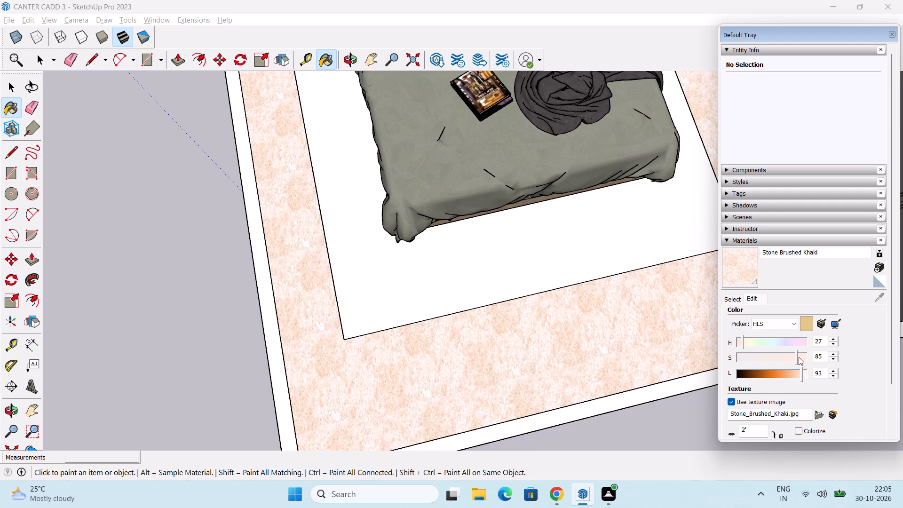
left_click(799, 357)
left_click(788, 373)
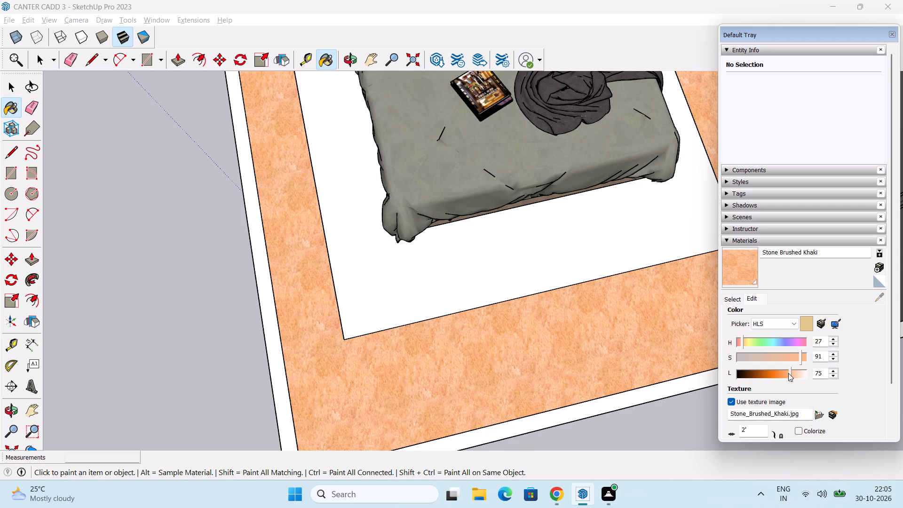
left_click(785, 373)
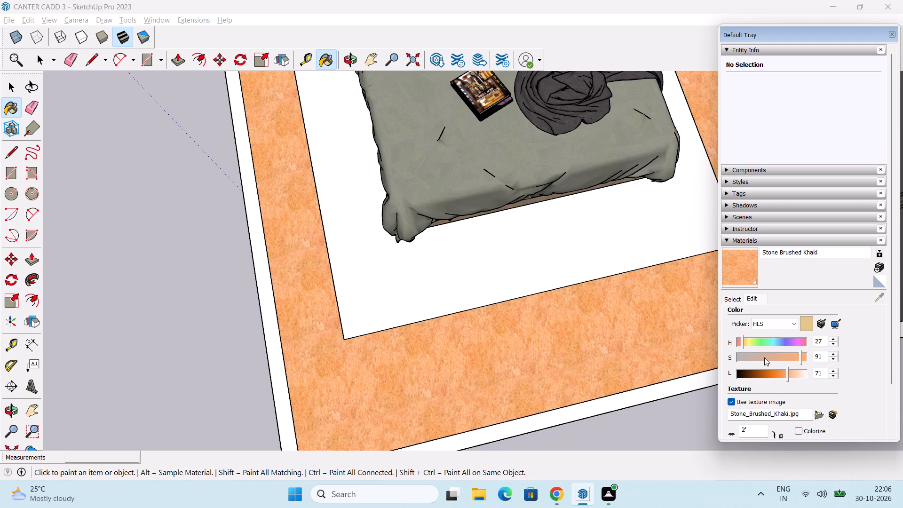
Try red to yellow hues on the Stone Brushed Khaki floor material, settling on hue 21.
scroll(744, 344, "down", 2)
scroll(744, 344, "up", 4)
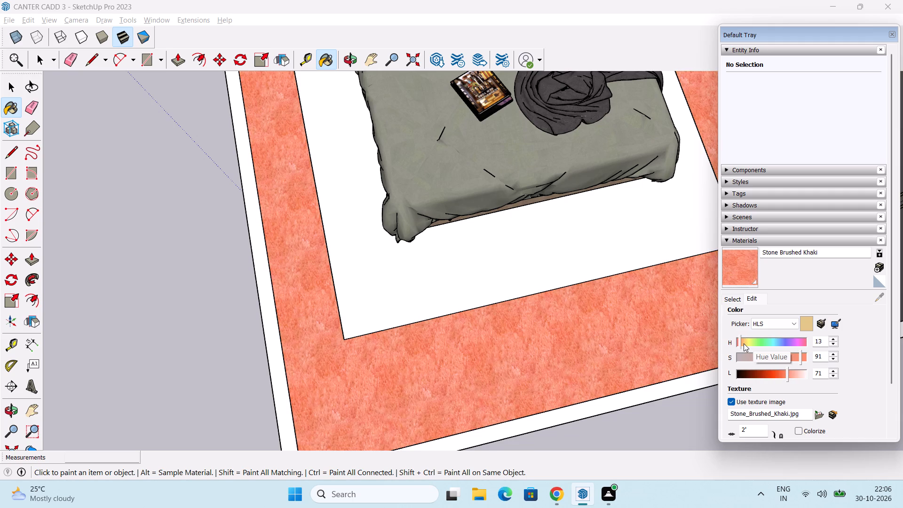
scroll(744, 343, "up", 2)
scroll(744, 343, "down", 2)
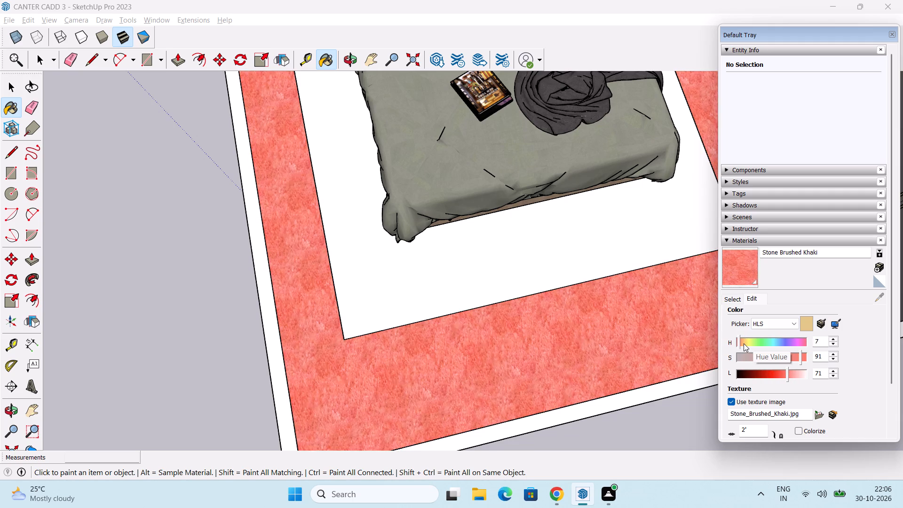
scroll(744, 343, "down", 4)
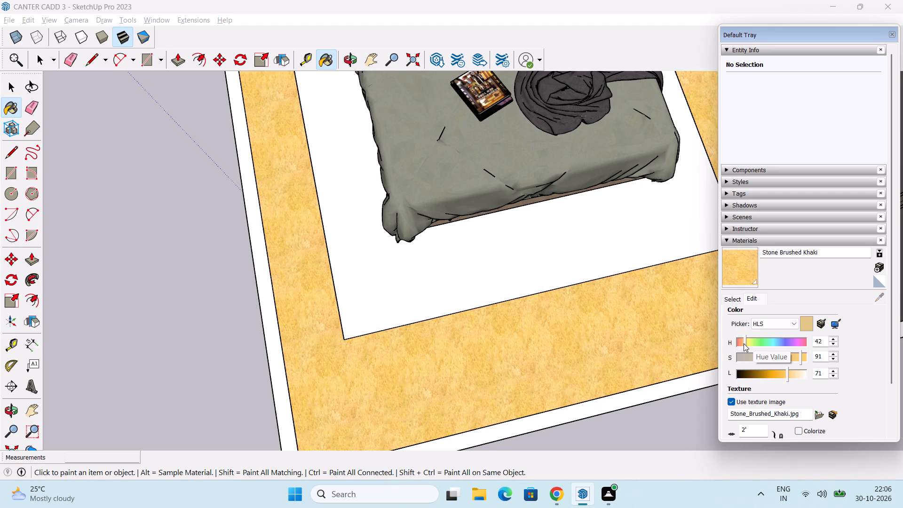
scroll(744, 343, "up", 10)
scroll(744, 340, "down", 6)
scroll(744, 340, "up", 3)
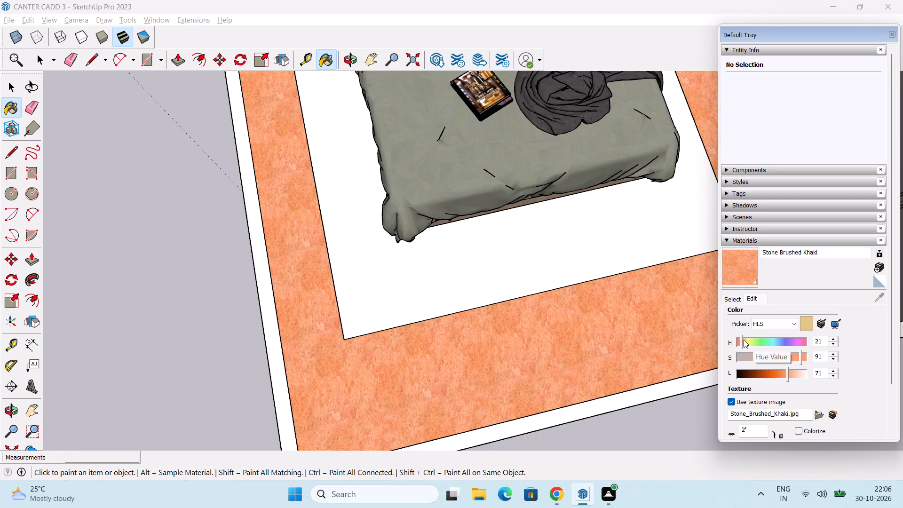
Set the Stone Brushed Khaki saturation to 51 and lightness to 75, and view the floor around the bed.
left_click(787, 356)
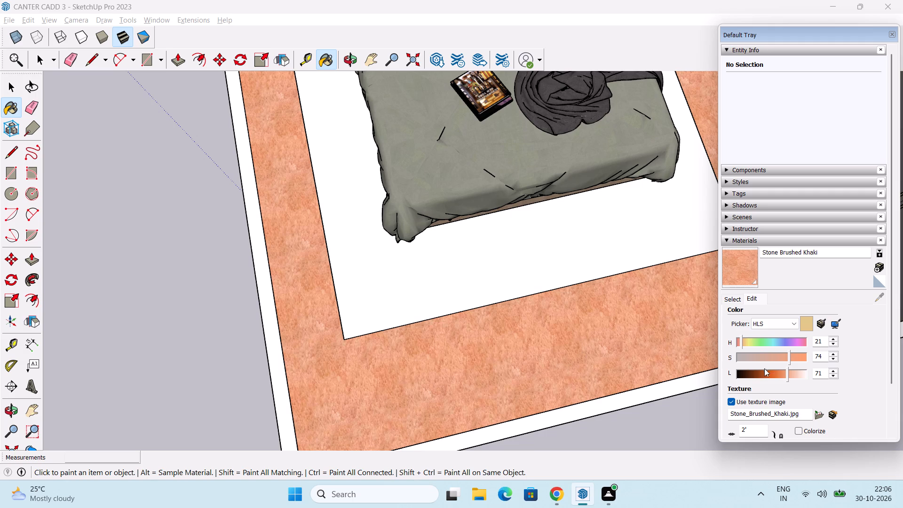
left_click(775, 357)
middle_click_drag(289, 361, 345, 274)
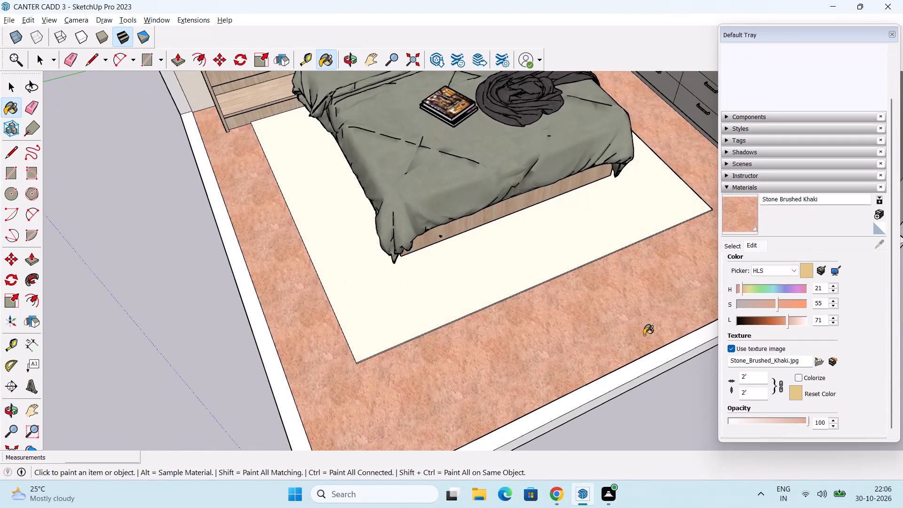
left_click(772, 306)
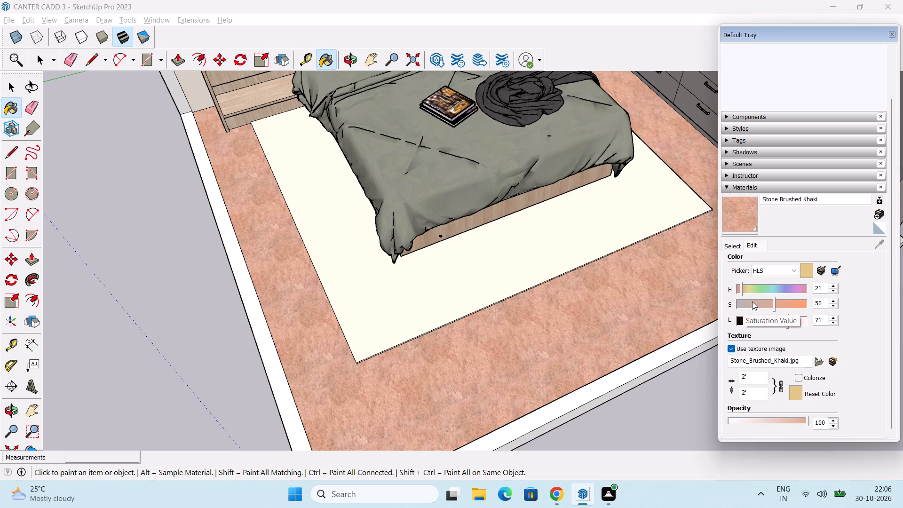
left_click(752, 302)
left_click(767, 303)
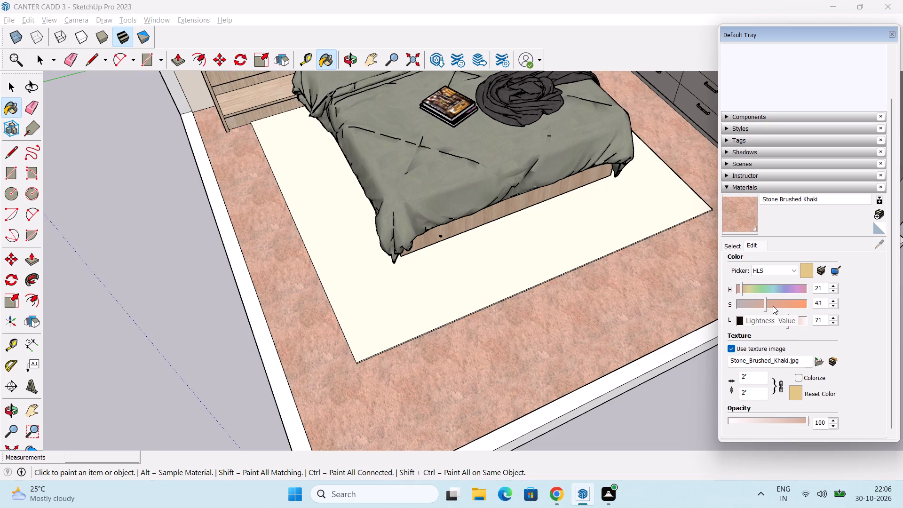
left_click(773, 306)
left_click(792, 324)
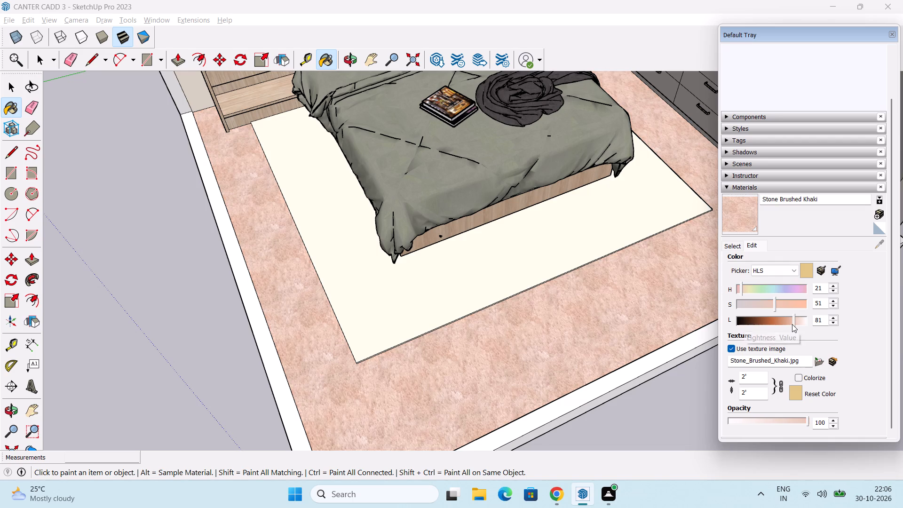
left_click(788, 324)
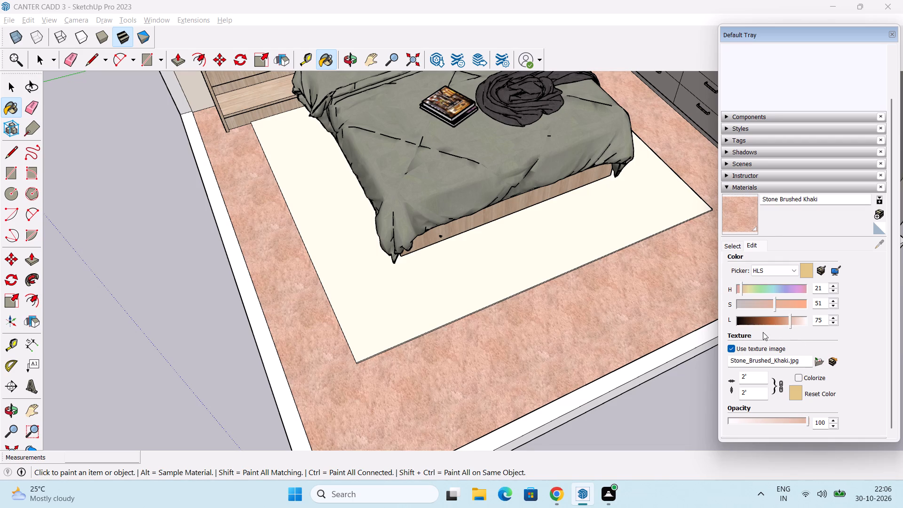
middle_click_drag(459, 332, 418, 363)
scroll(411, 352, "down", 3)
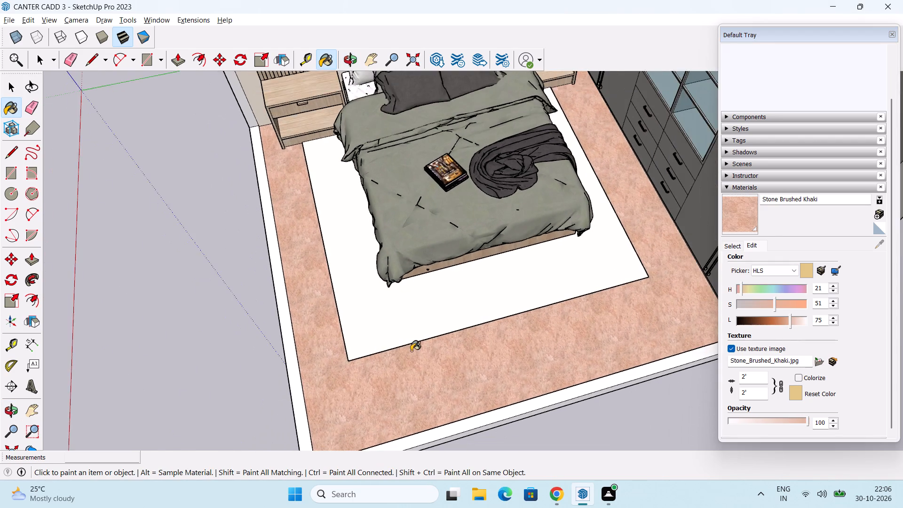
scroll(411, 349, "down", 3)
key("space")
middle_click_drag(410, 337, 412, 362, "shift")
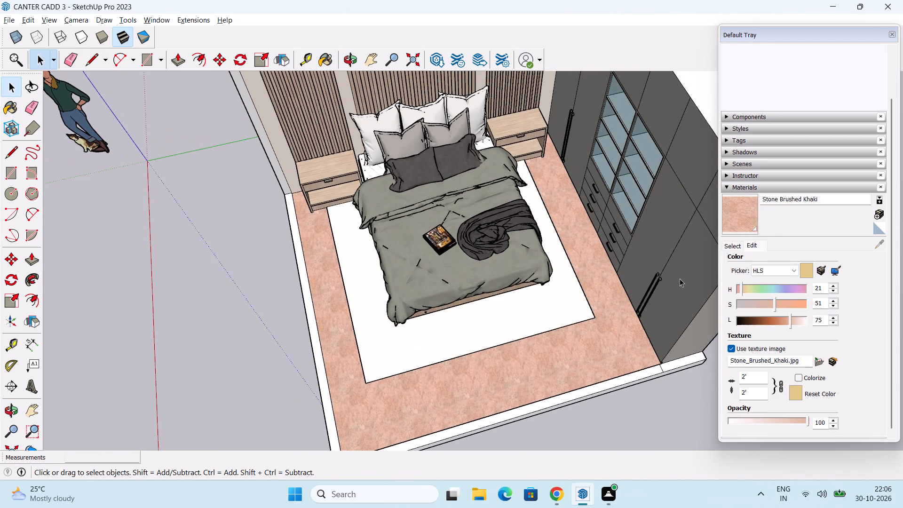
Paint the floor surrounding the slab with Sandstone from the Stone collection and inspect its texture up close.
left_click(729, 246)
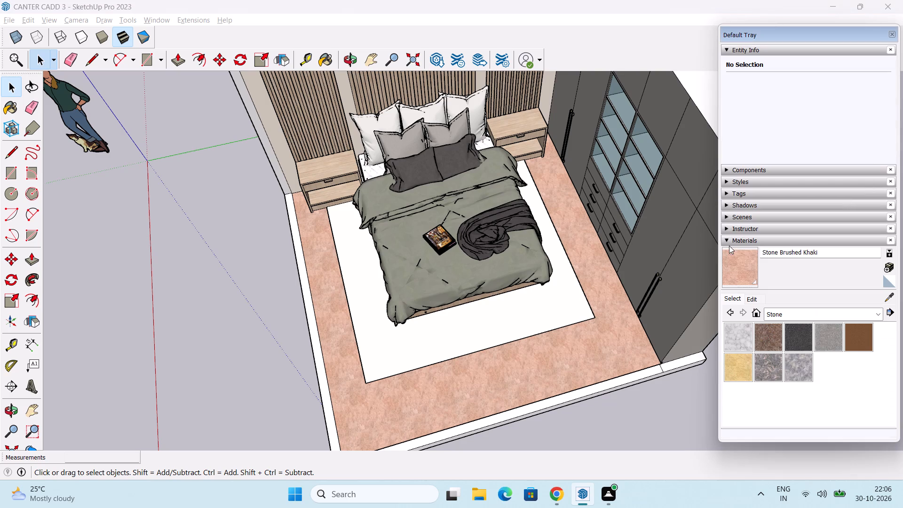
left_click(858, 333)
left_click(572, 350)
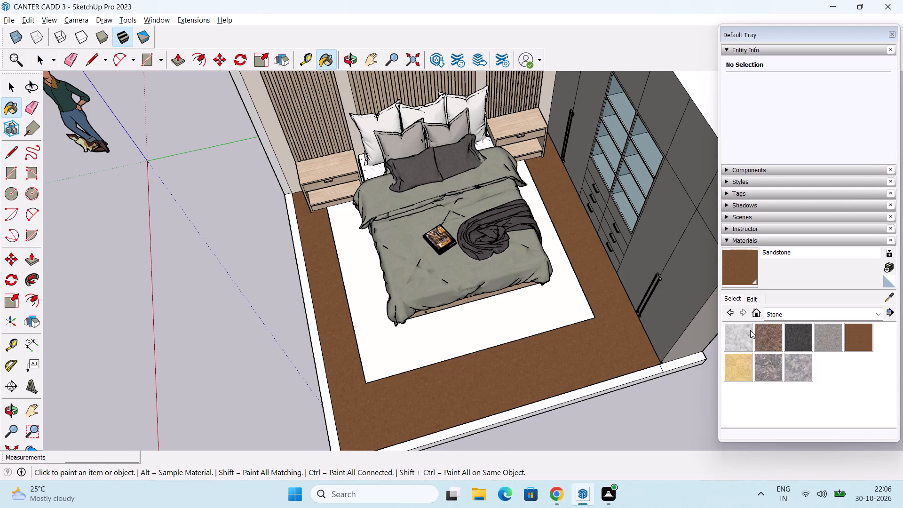
scroll(582, 350, "up", 10)
scroll(582, 365, "up", 12)
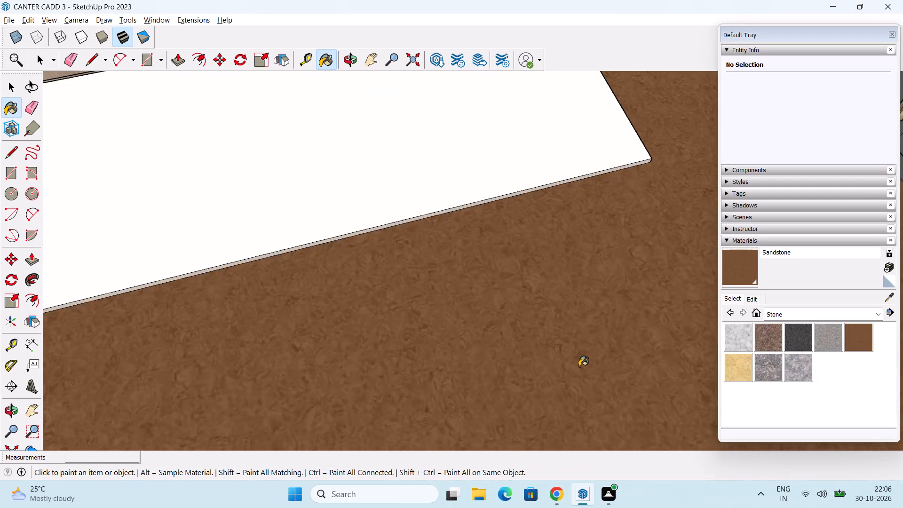
scroll(579, 366, "up", 3)
scroll(578, 366, "down", 20)
scroll(578, 366, "down", 2)
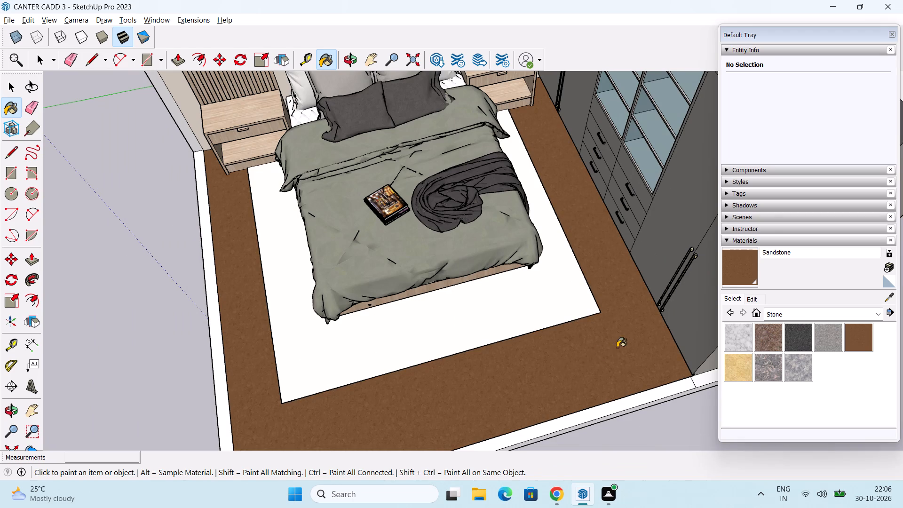
Lighten the Sandstone floor material by setting its lightness to 46.
left_click(757, 302)
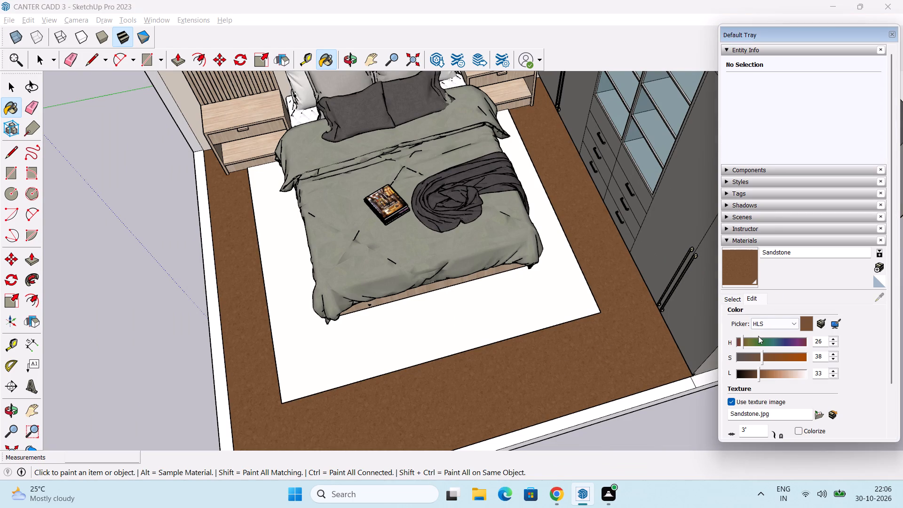
left_click(769, 374)
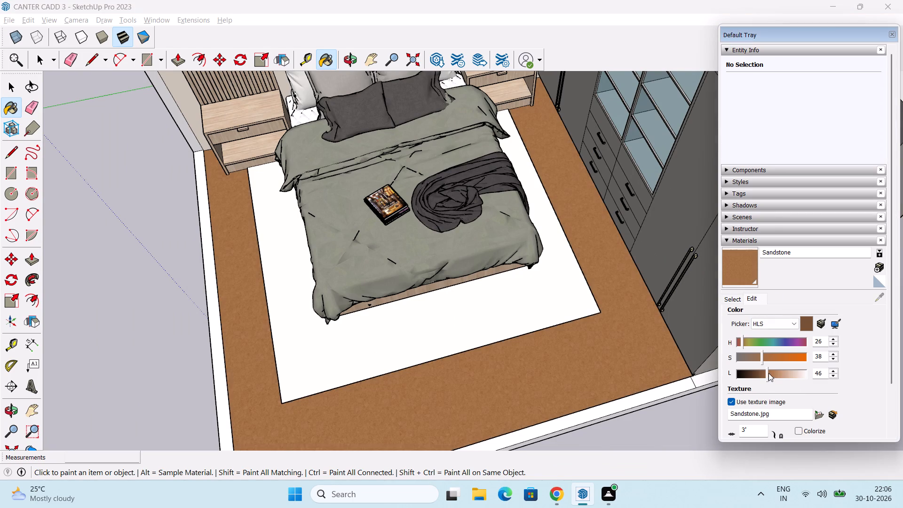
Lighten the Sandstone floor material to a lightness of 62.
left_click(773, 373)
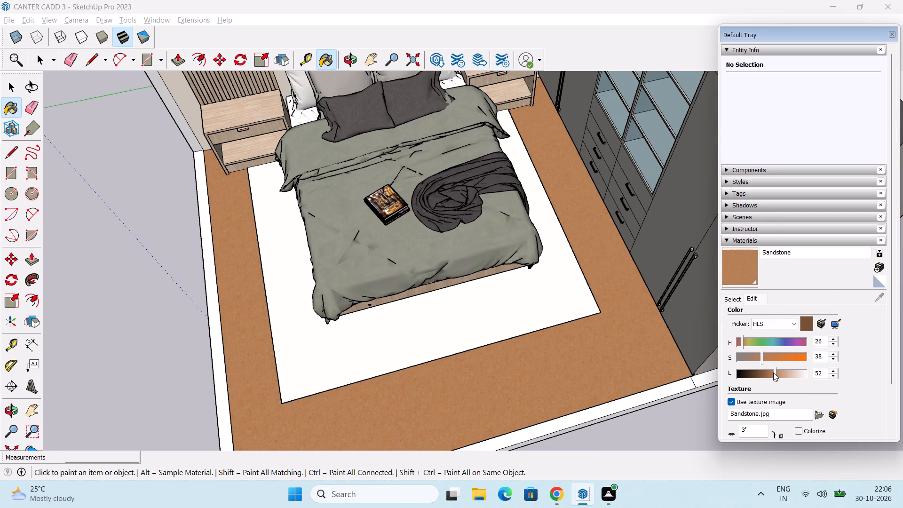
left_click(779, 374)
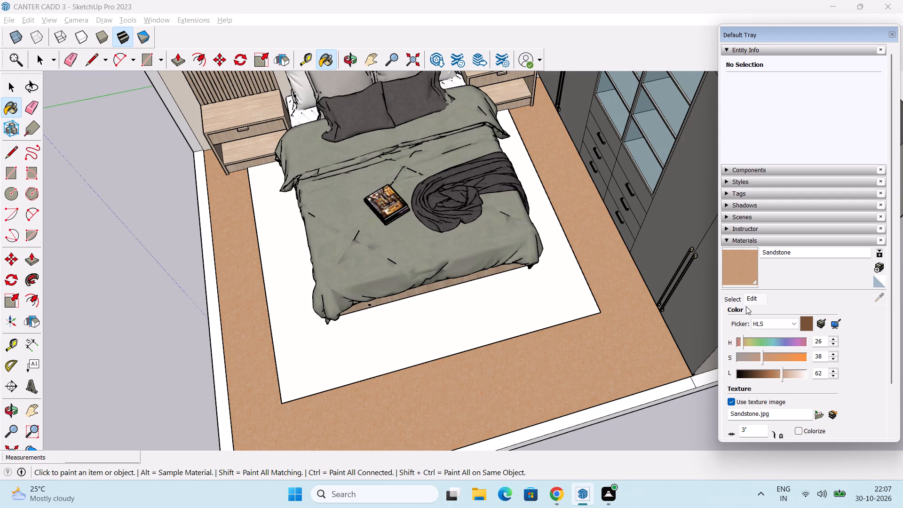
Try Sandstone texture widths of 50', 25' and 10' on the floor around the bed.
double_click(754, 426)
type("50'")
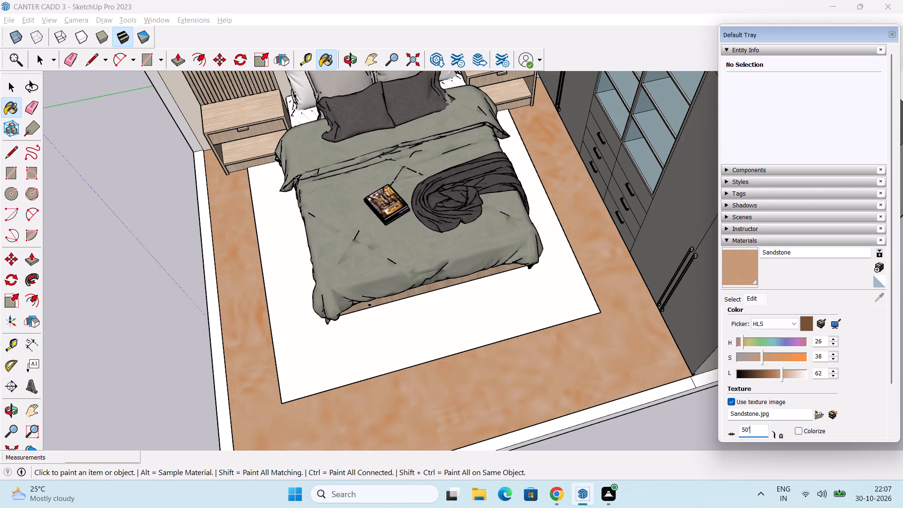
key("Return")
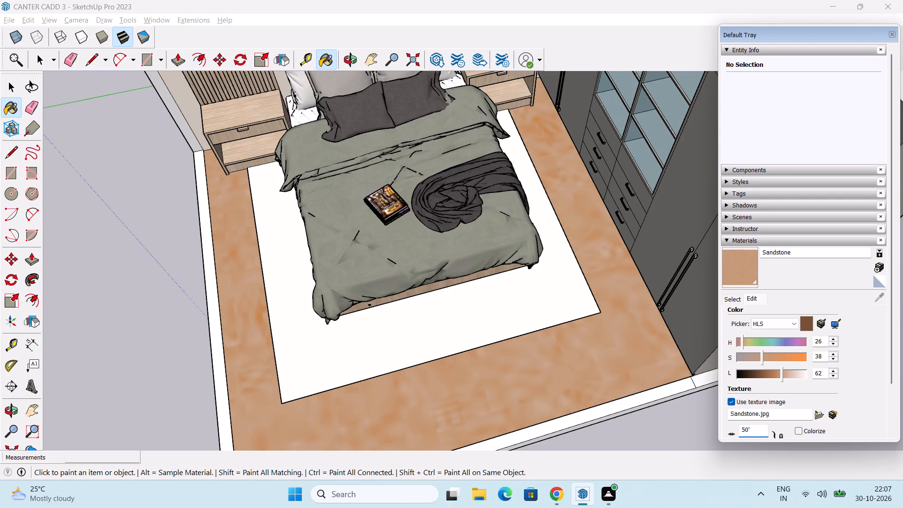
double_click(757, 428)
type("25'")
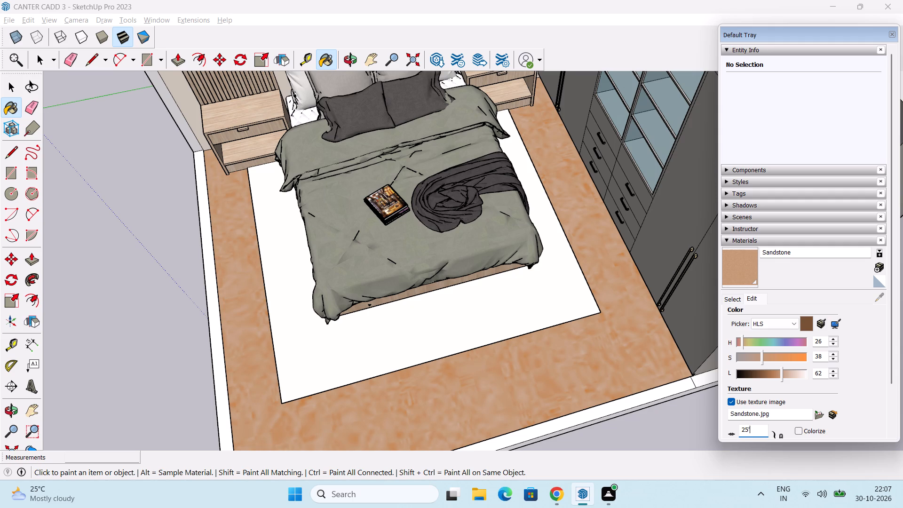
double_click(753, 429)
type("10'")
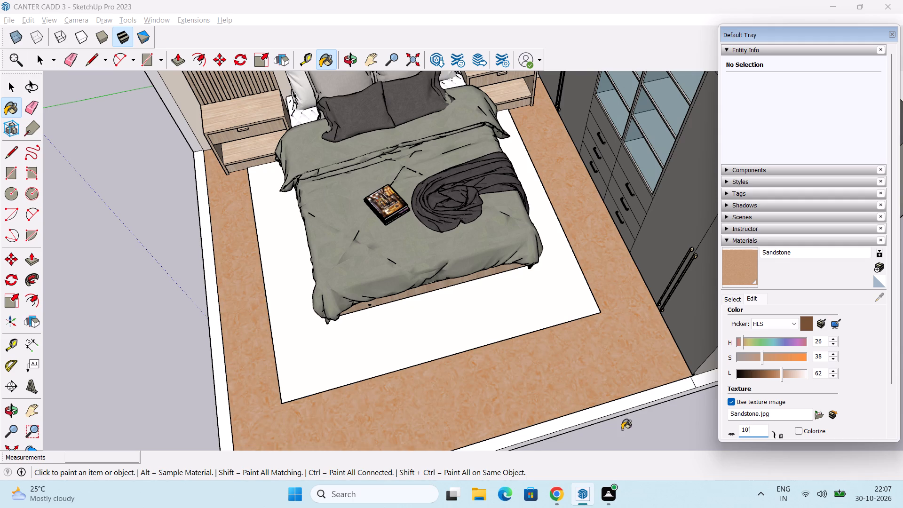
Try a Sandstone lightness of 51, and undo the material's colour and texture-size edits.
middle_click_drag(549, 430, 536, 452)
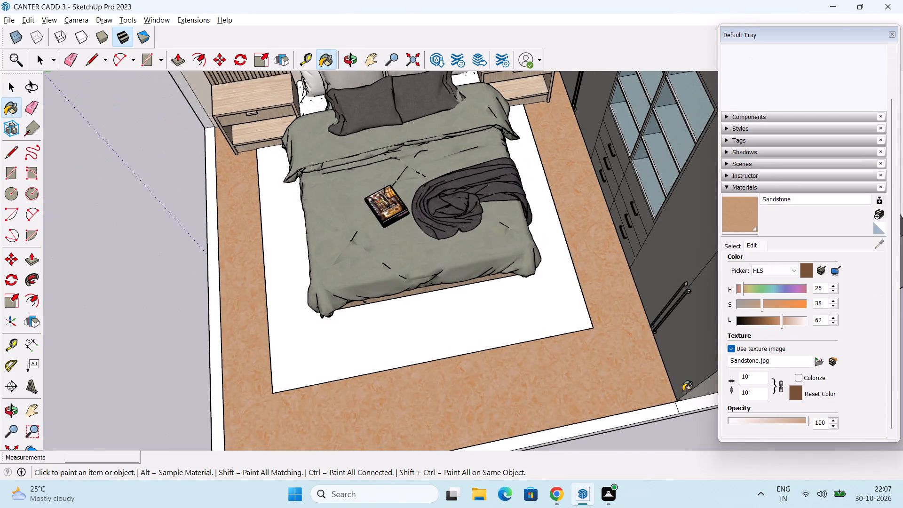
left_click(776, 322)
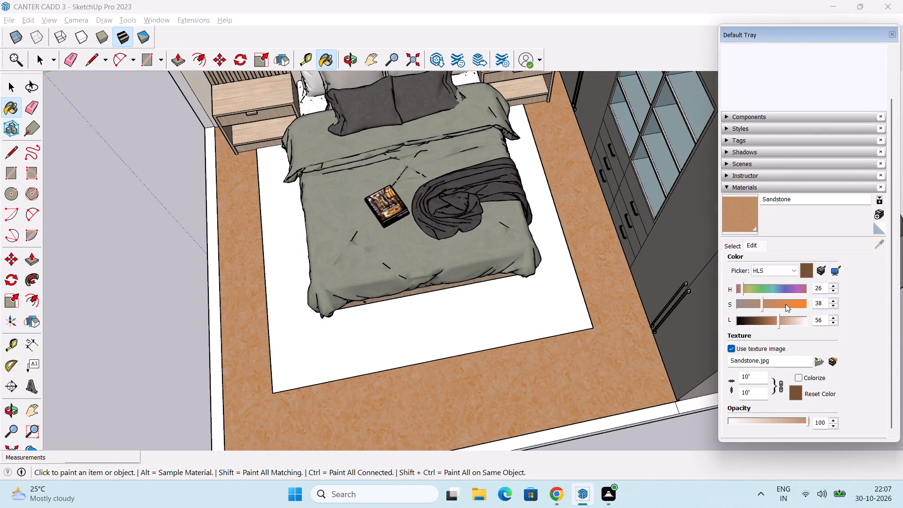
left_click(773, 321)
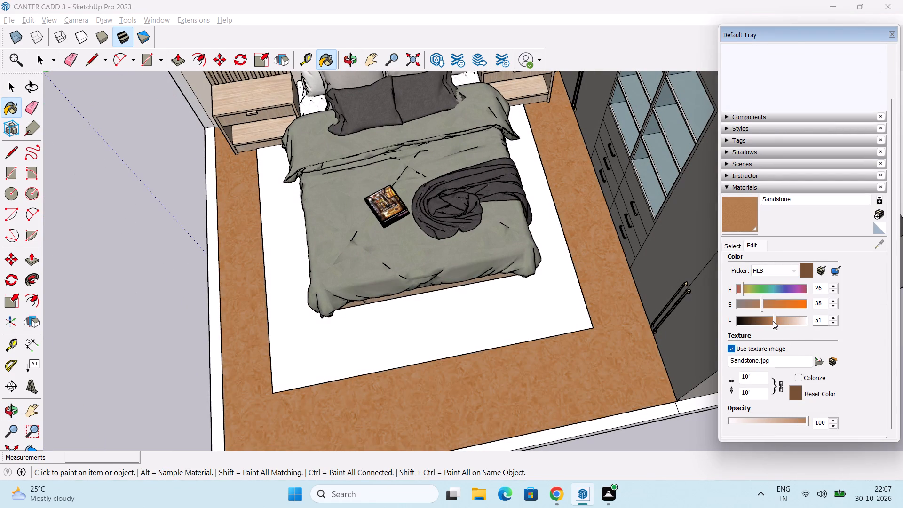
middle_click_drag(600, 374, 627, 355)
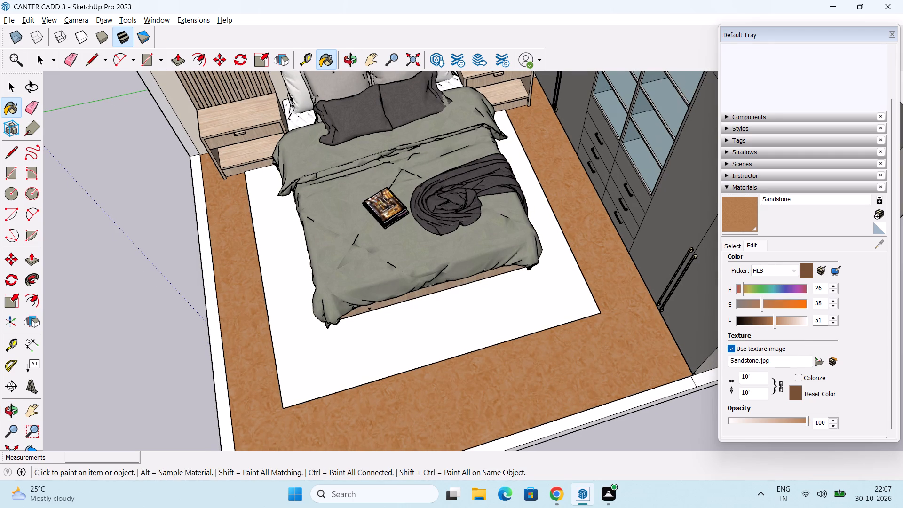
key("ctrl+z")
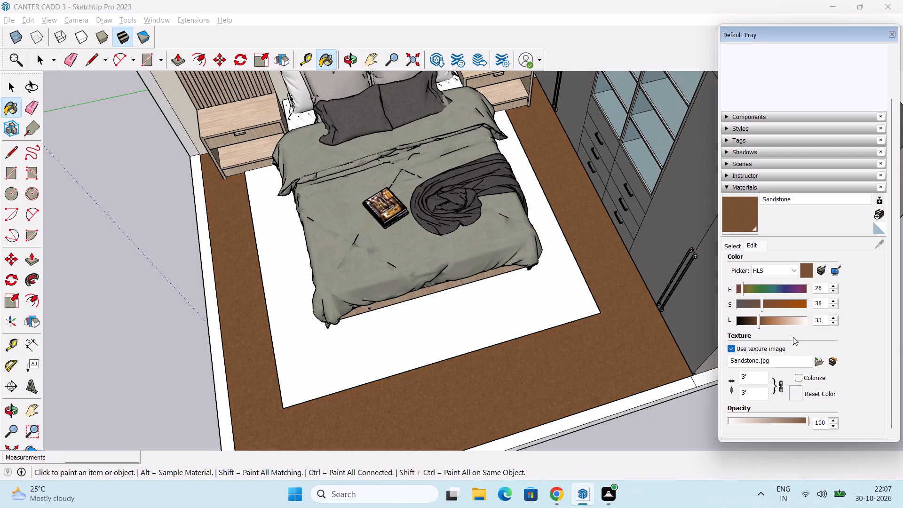
Set the Sandstone floor material's lightness to 53 and its texture size to 5'.
left_click(767, 321)
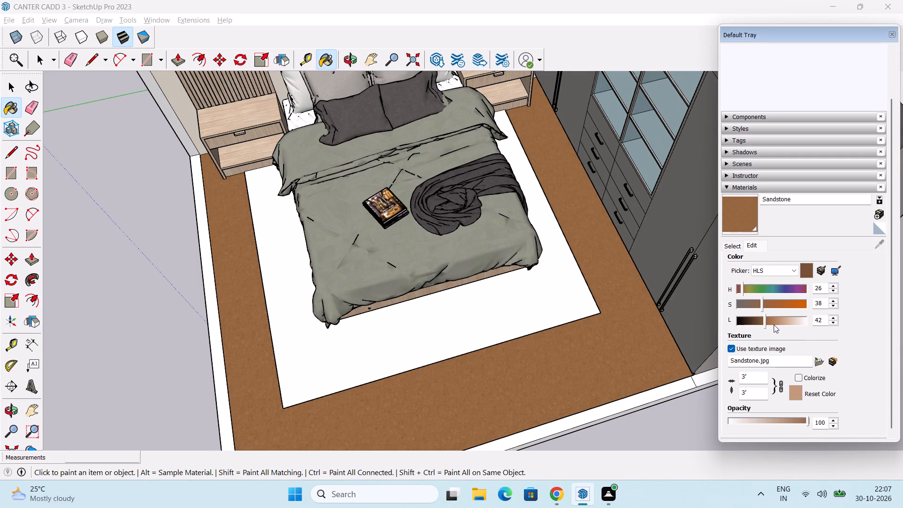
left_click(770, 321)
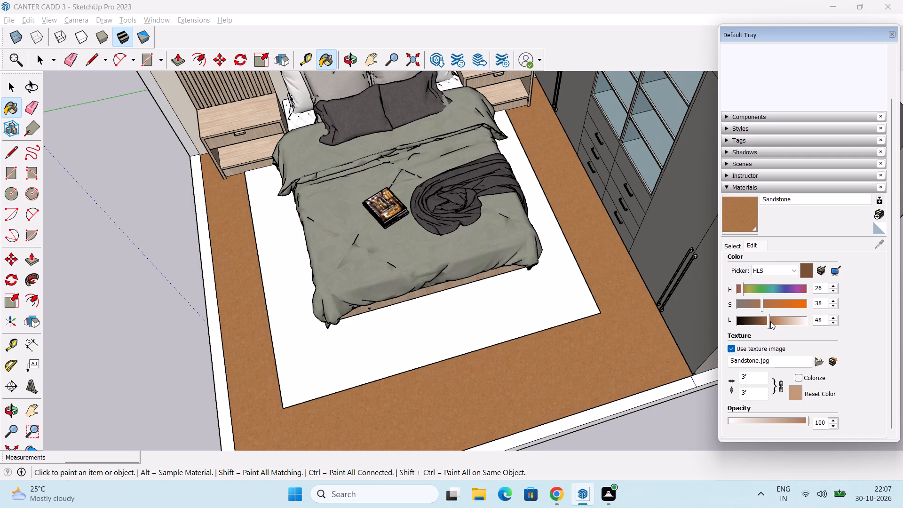
left_click(774, 320)
middle_click_drag(592, 352, 600, 334)
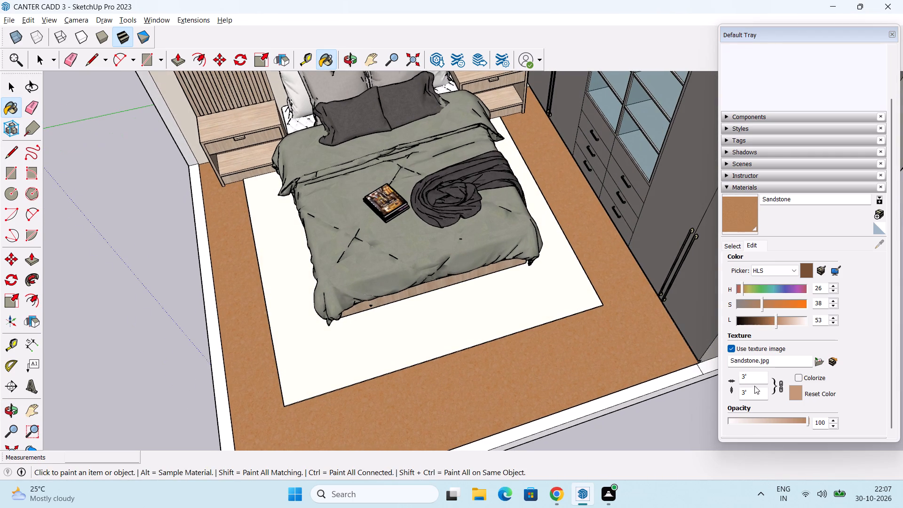
double_click(754, 382)
type("5'")
key("Return")
Adjust the Sandstone floor material to saturation 34 and lightness 55.
middle_click_drag(566, 396, 534, 460)
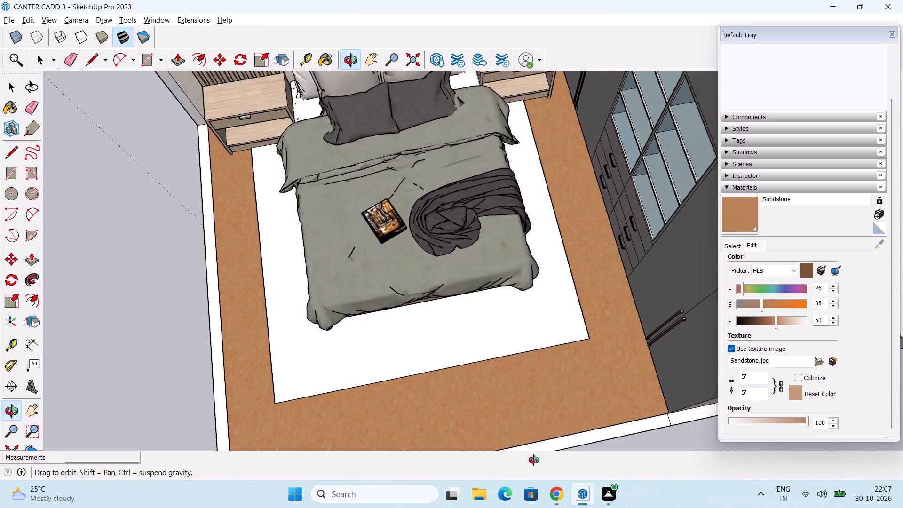
middle_click_drag(534, 460, 580, 320)
scroll(579, 307, "down", 6)
middle_click_drag(554, 350, 564, 331)
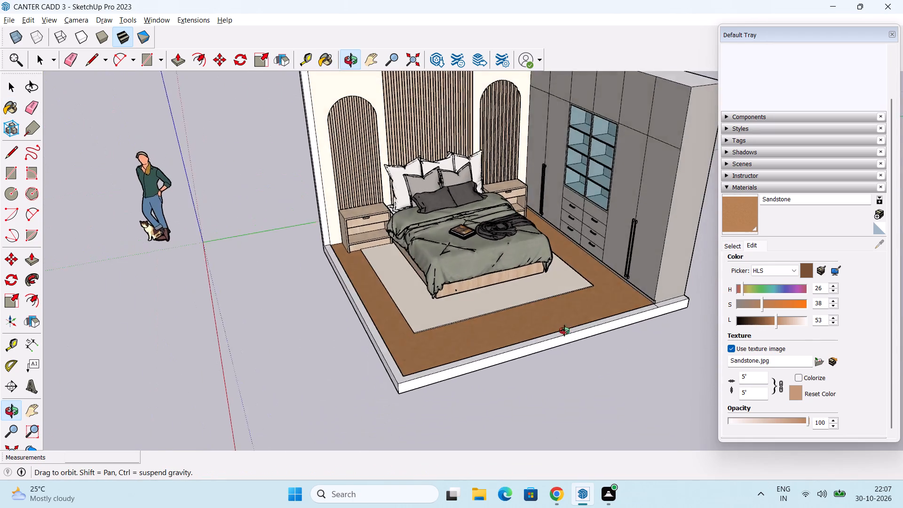
middle_click_drag(564, 331, 524, 420)
scroll(743, 335, "up", 3)
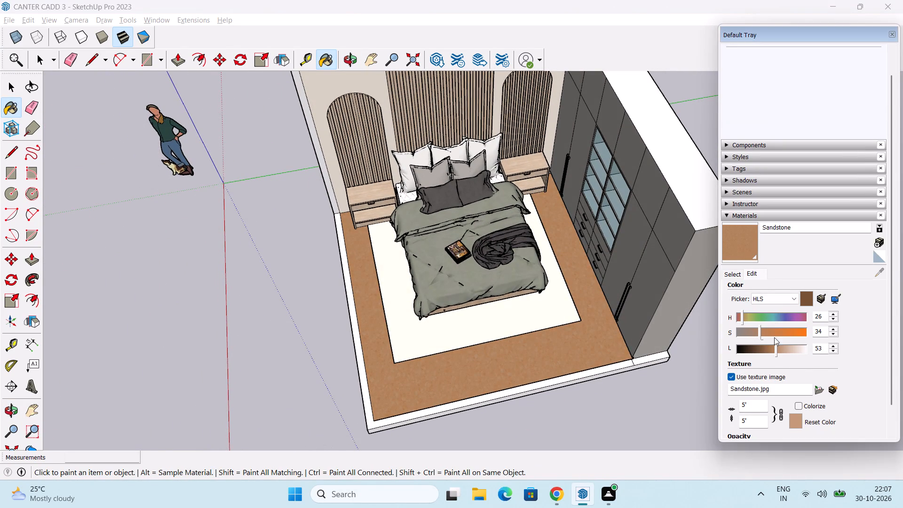
scroll(778, 349, "up", 2)
scroll(778, 349, "down", 3)
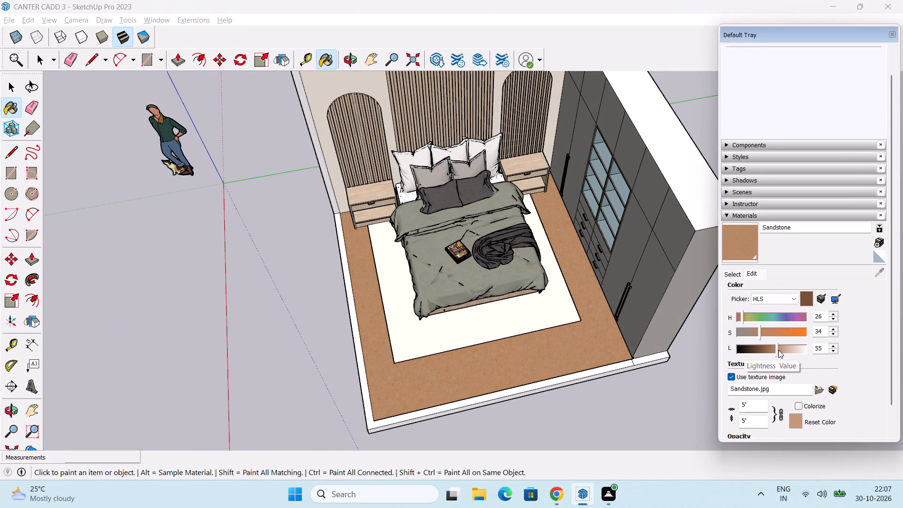
Examine the recoloured Sandstone floor around the slab and bed up close and from farther away.
middle_click_drag(522, 354, 515, 435)
scroll(518, 346, "up", 6)
middle_click_drag(562, 384, 593, 343)
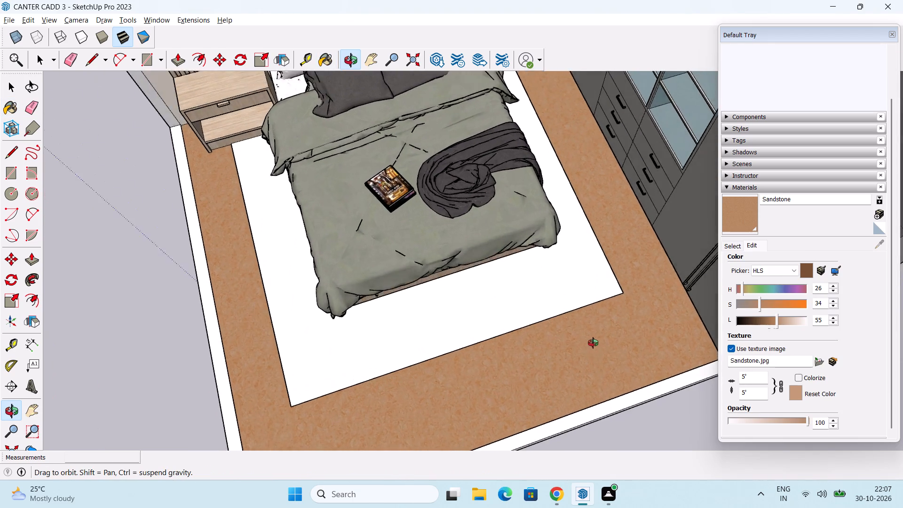
middle_click_drag(593, 343, 591, 381)
scroll(586, 343, "down", 3)
middle_click_drag(576, 381, 501, 288)
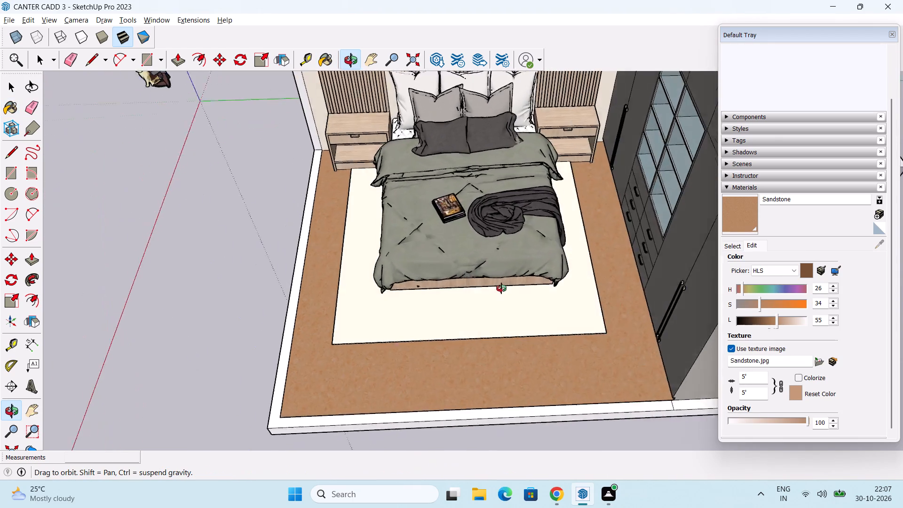
middle_click_drag(501, 288, 551, 313)
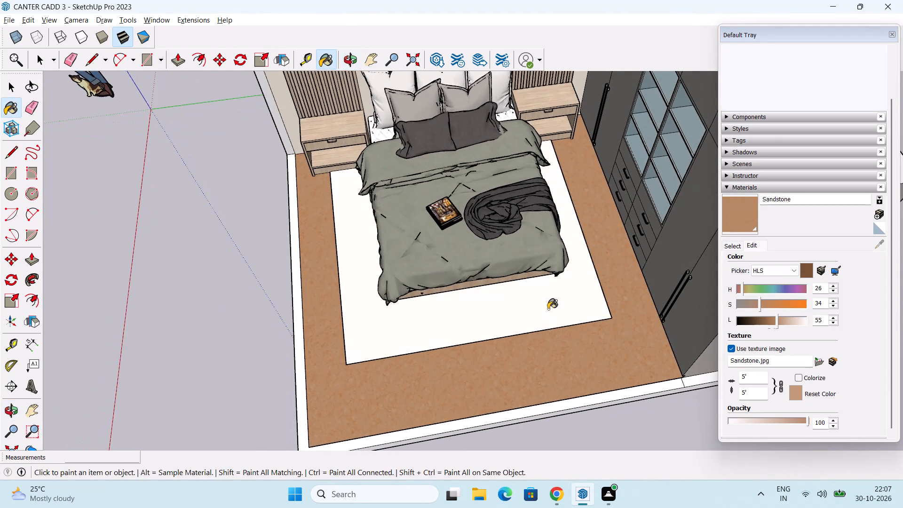
middle_click_drag(548, 309, 550, 329, "shift")
middle_click_drag(550, 362, 561, 317)
scroll(556, 305, "down", 3)
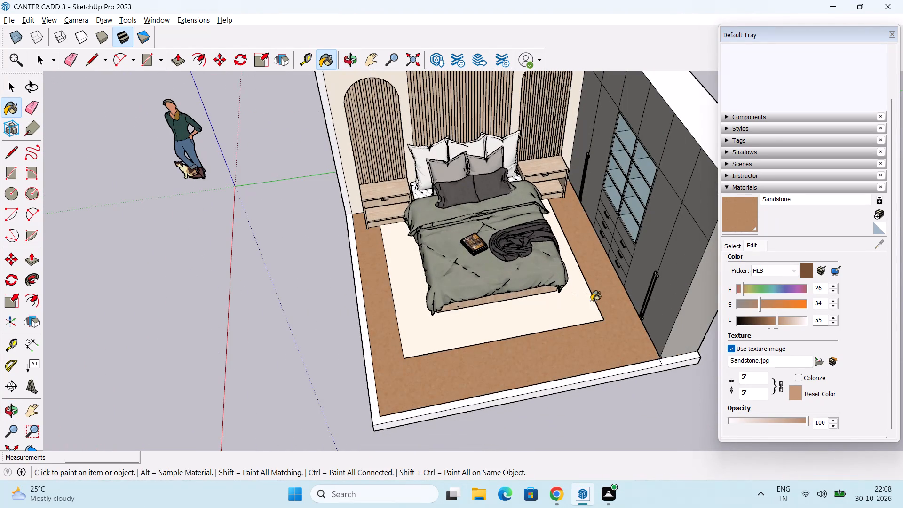
middle_click_drag(583, 328, 586, 360)
scroll(582, 348, "up", 2)
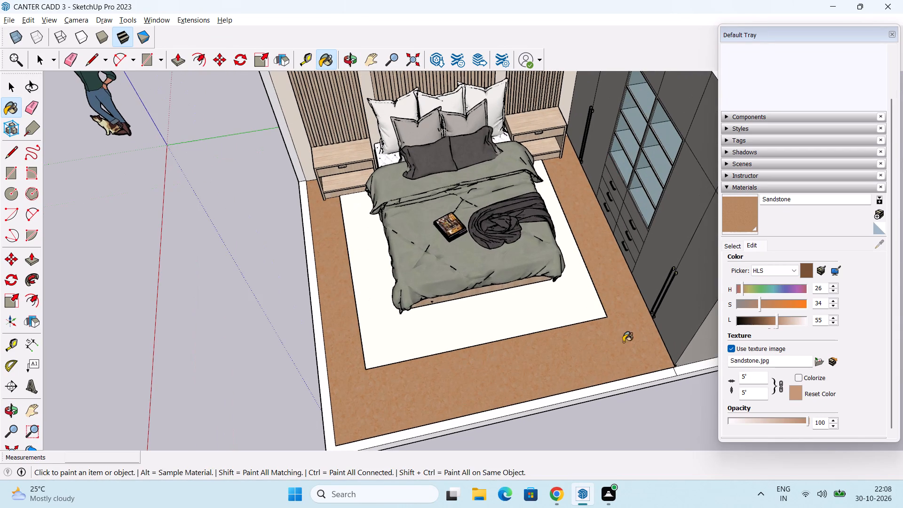
Browse the material library from Stone through Synthetic Surfaces to the Carpet, Fabrics, Leathers and Textiles collection.
key("space")
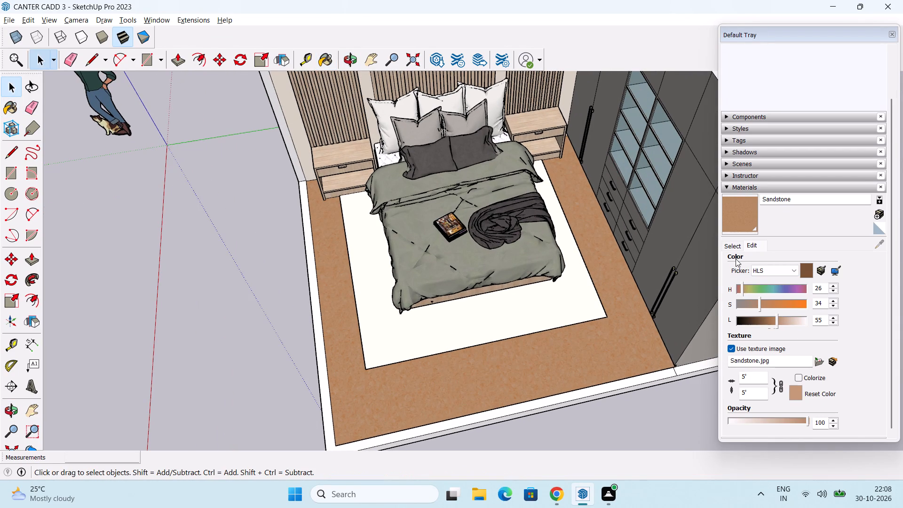
left_click(731, 243)
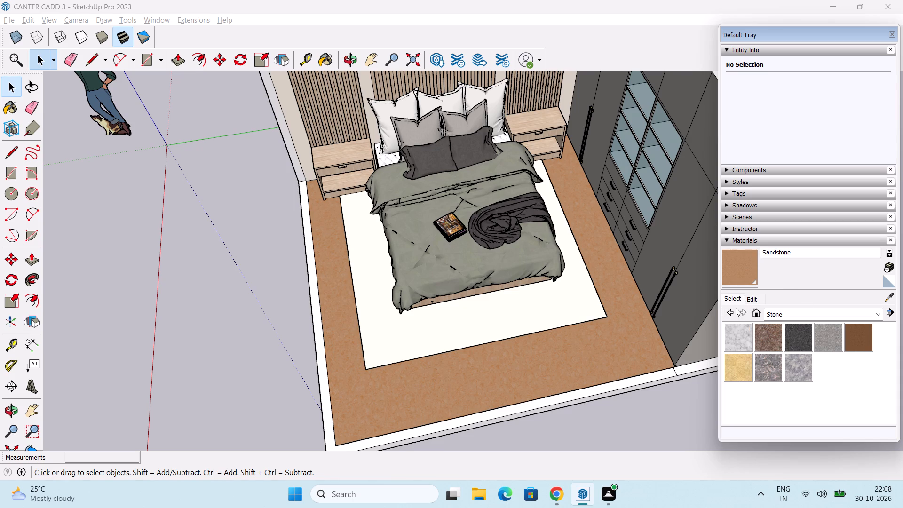
left_click(734, 299)
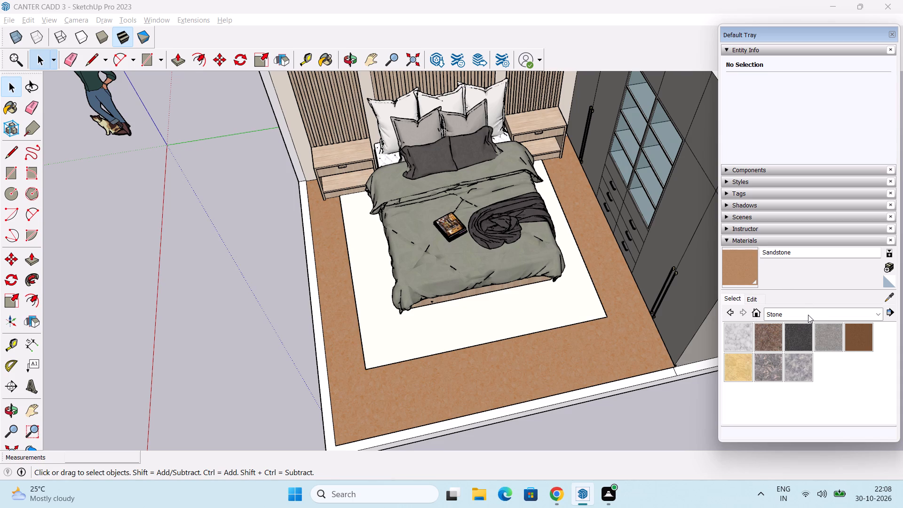
left_click(808, 315)
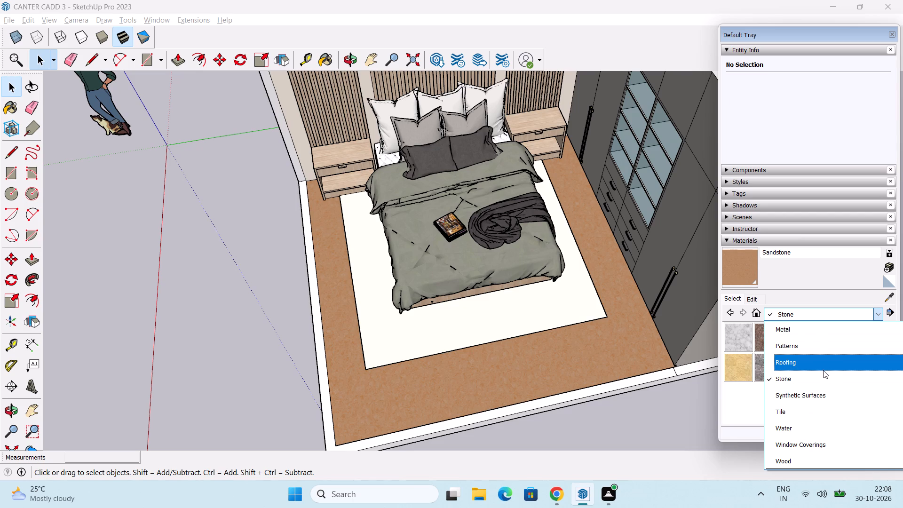
left_click(832, 396)
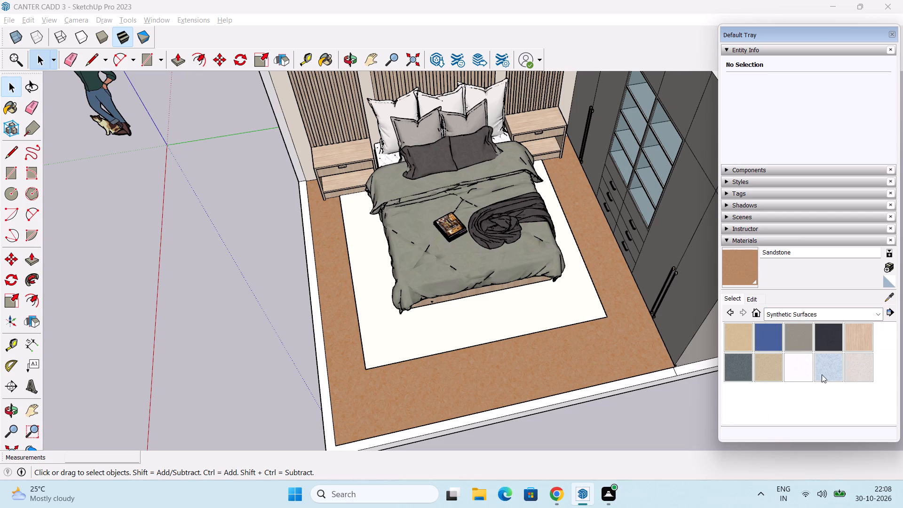
left_click(822, 310)
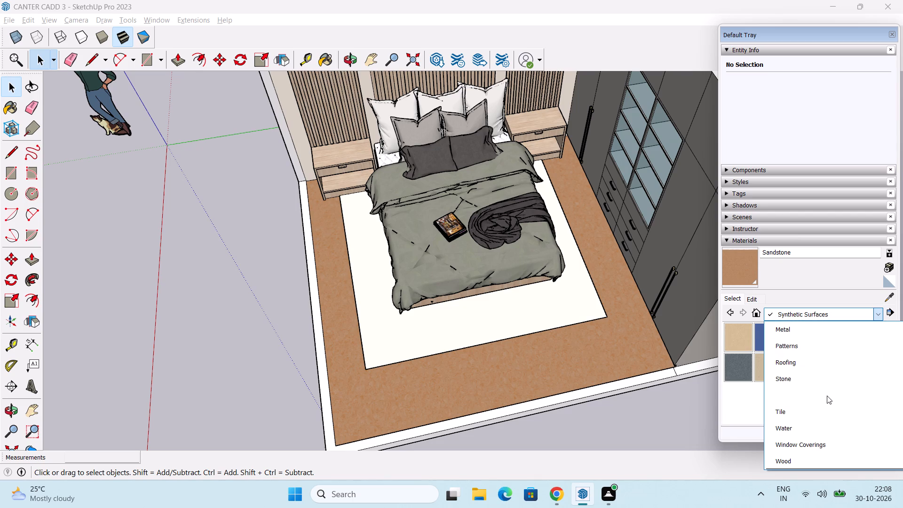
scroll(827, 396, "up", 2)
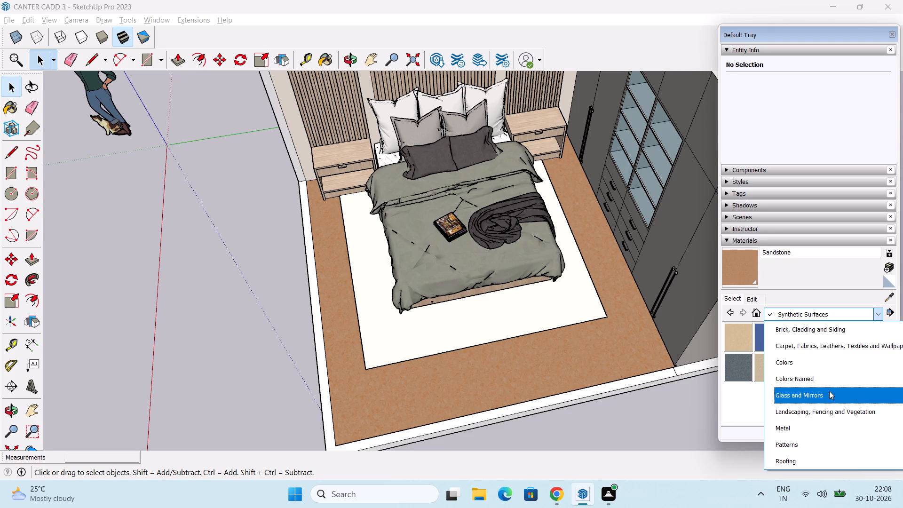
left_click(843, 347)
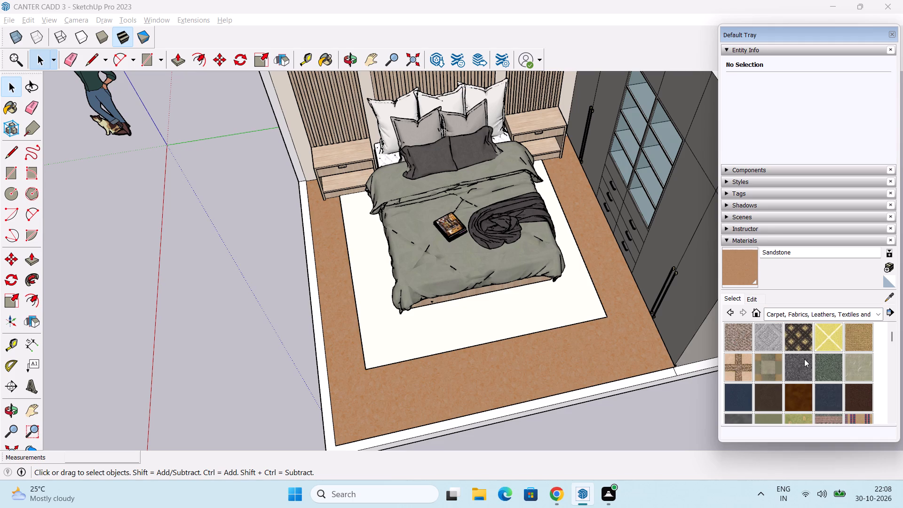
scroll(804, 359, "down", 1)
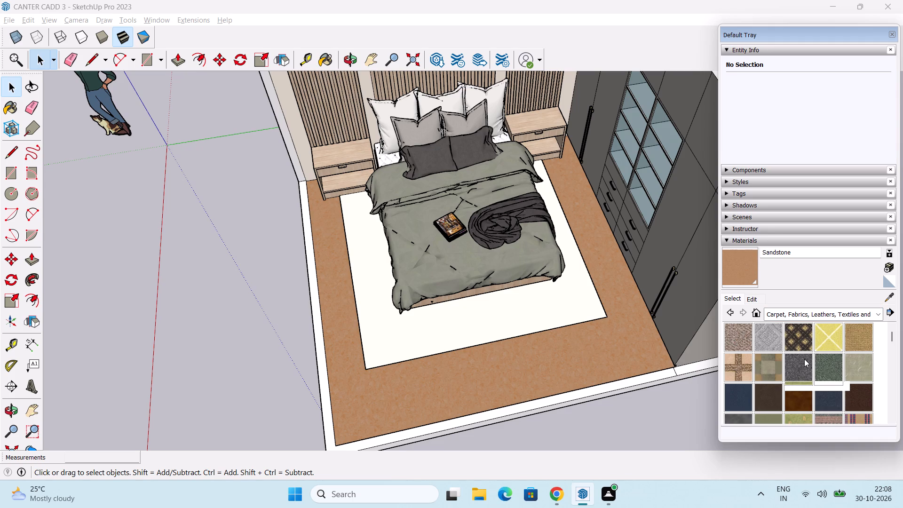
scroll(795, 386, "up", 1)
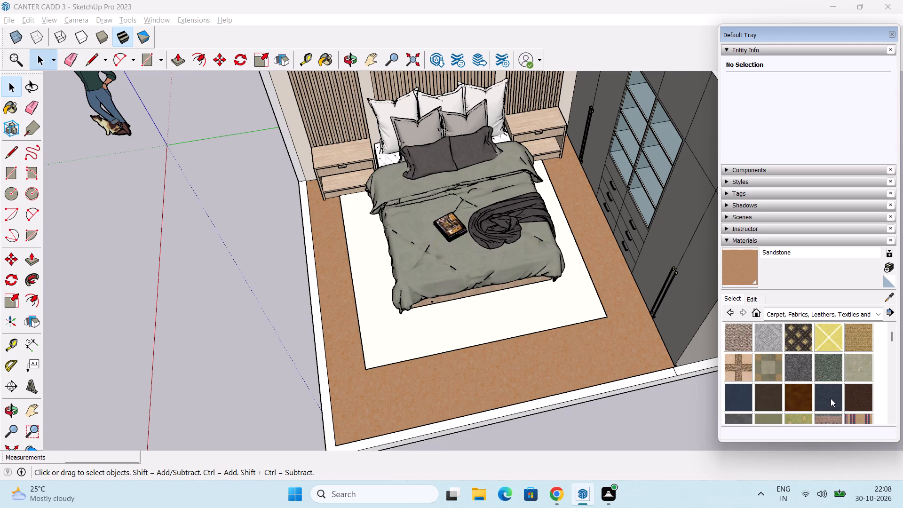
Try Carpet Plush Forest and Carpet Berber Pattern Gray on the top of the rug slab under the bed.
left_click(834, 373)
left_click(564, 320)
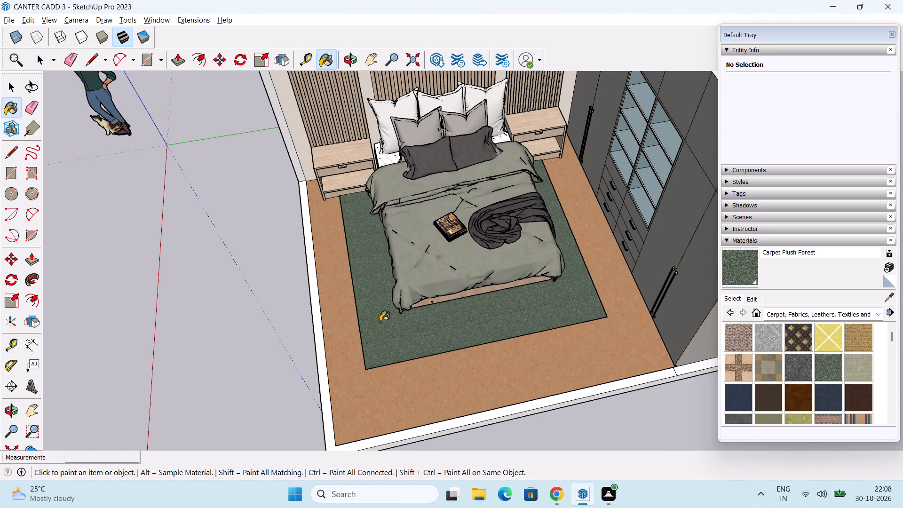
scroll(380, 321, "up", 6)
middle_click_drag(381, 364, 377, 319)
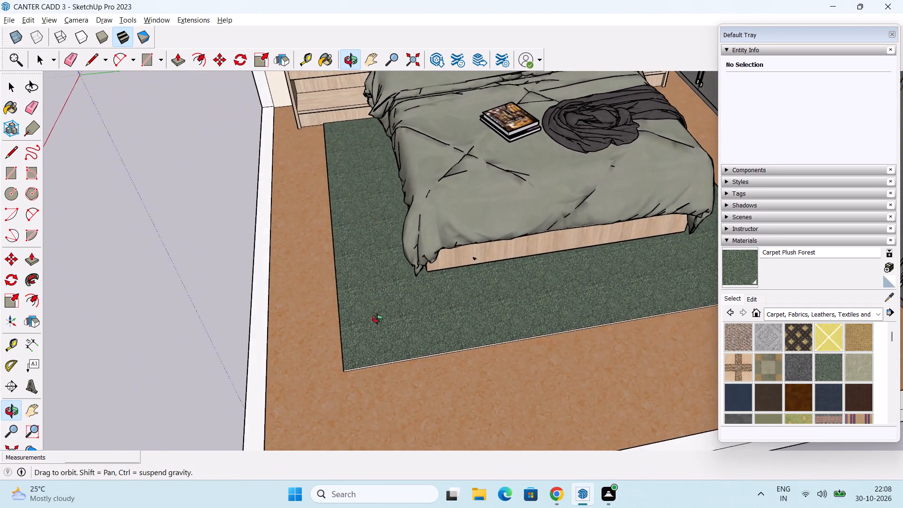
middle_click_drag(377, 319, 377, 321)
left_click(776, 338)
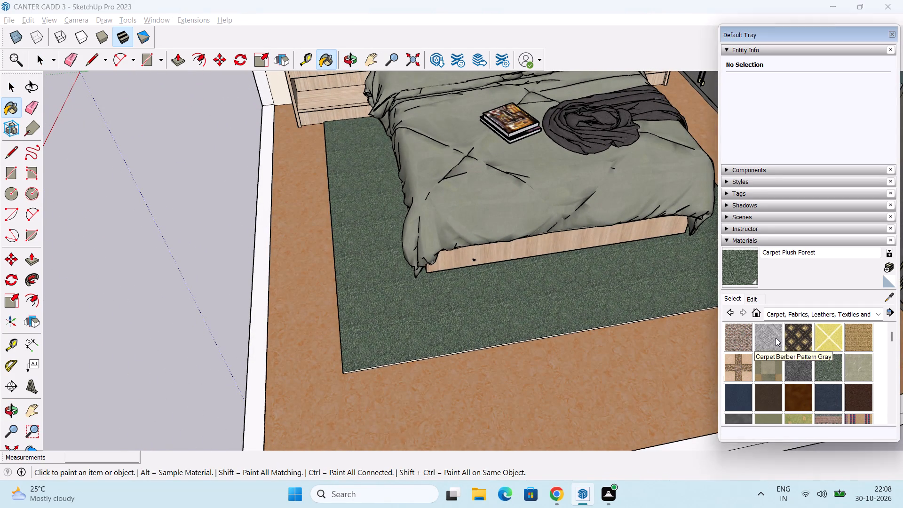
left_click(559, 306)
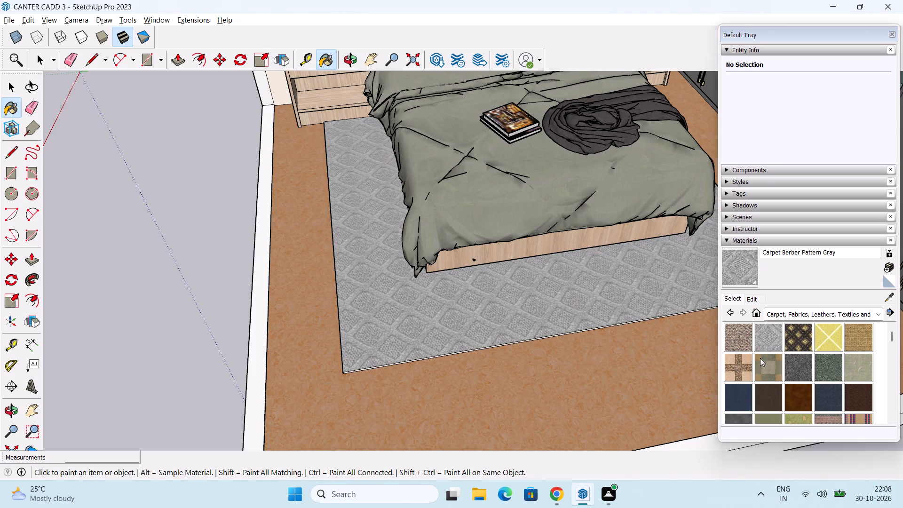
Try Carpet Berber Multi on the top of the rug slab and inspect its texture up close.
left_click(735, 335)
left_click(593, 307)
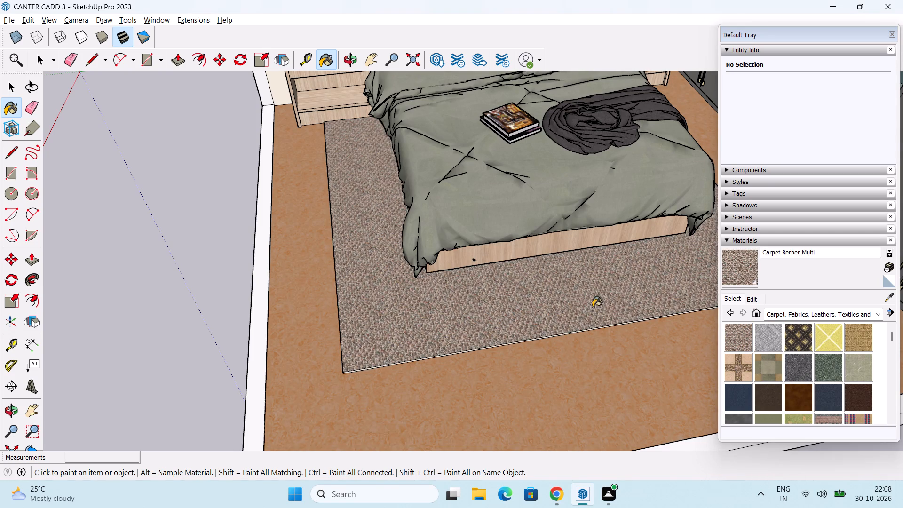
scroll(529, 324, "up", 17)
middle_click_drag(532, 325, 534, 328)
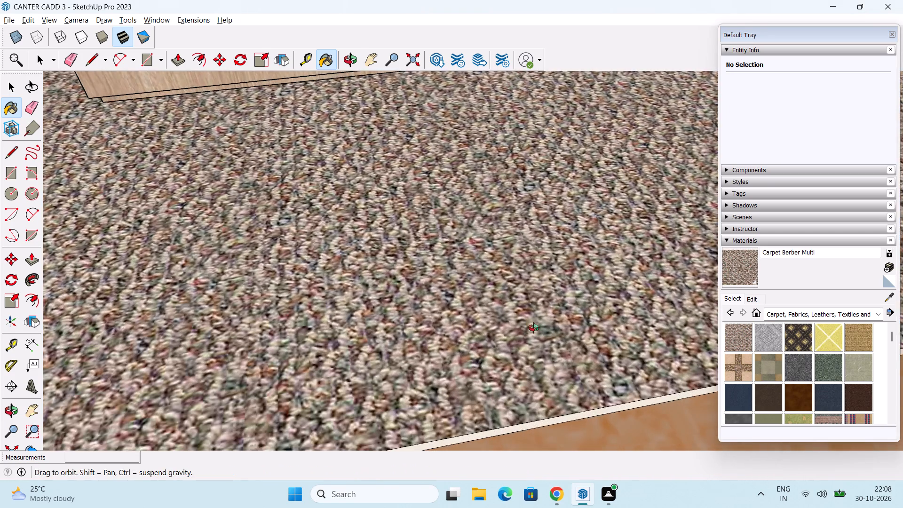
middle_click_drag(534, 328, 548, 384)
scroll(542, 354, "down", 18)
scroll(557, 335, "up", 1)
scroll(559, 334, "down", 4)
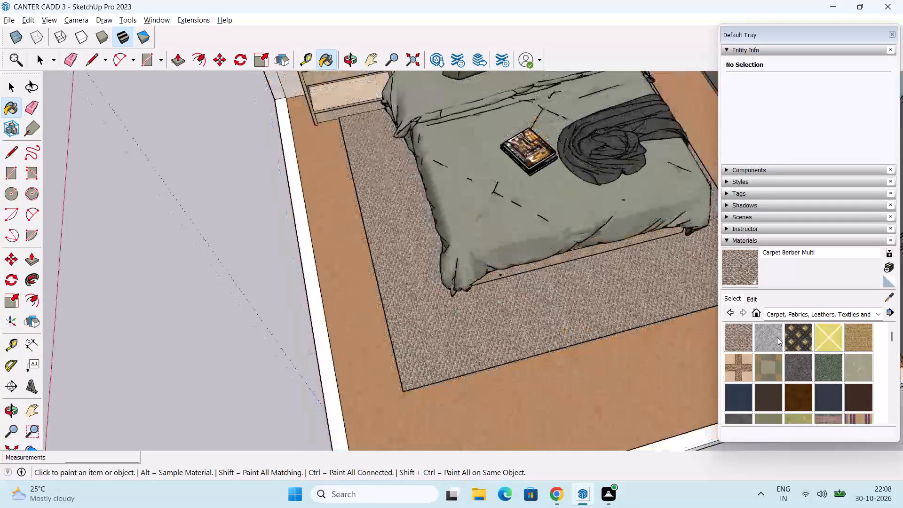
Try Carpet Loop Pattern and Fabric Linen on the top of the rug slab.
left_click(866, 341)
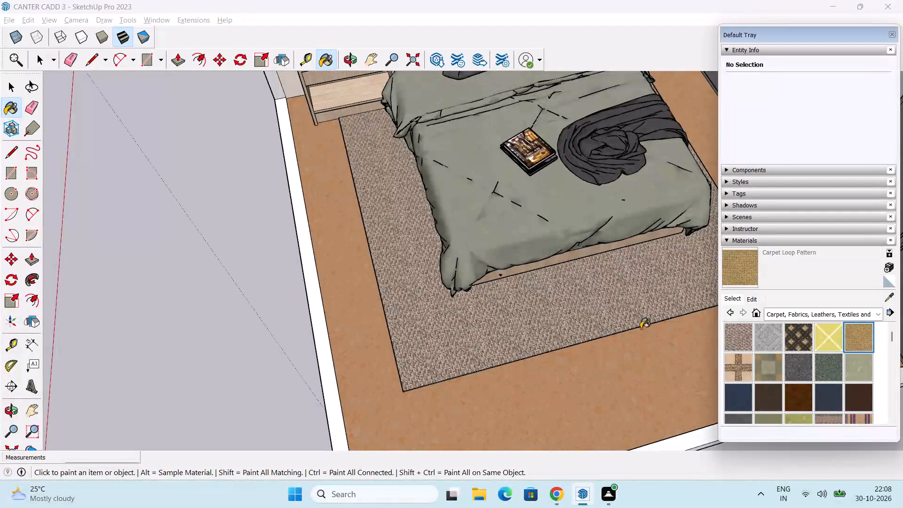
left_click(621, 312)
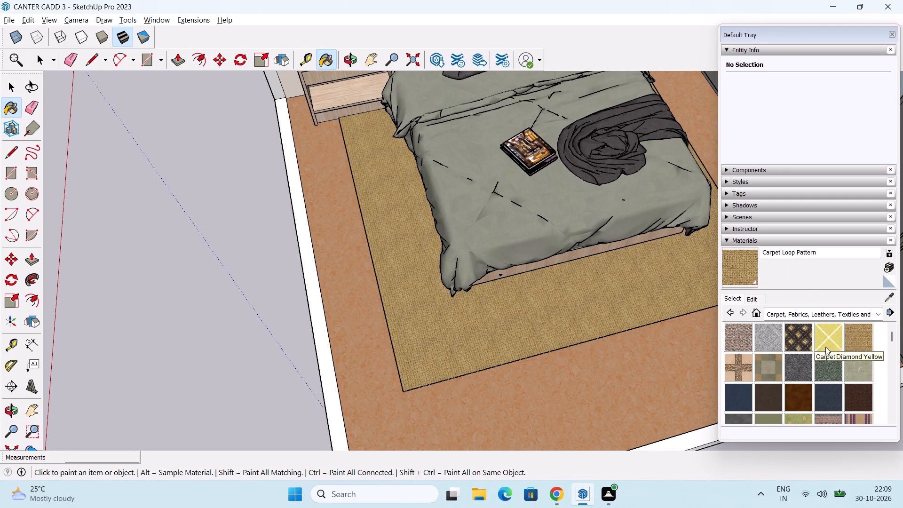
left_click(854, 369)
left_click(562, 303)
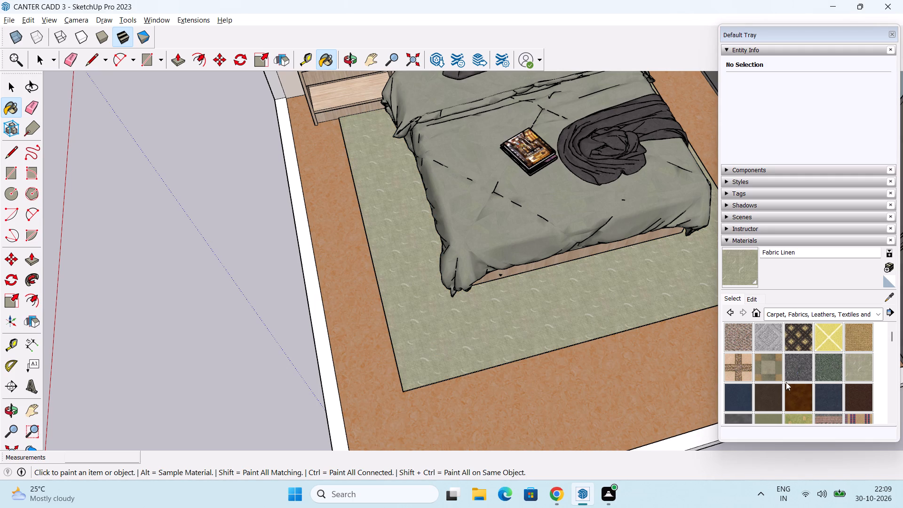
Paint the rug slab's top, its long edge away from the wardrobe and its foot-end edge with Carpet Plush Charcoal.
left_click(789, 365)
left_click(555, 333)
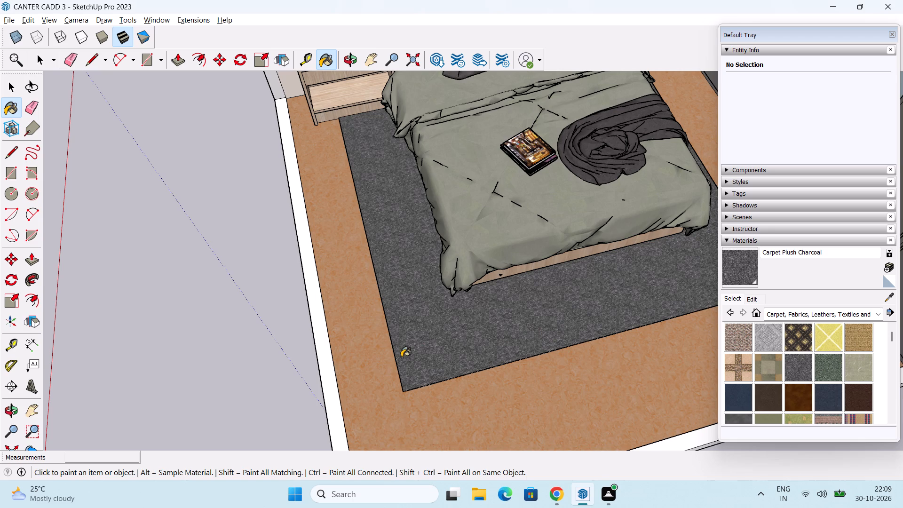
scroll(401, 357, "up", 7)
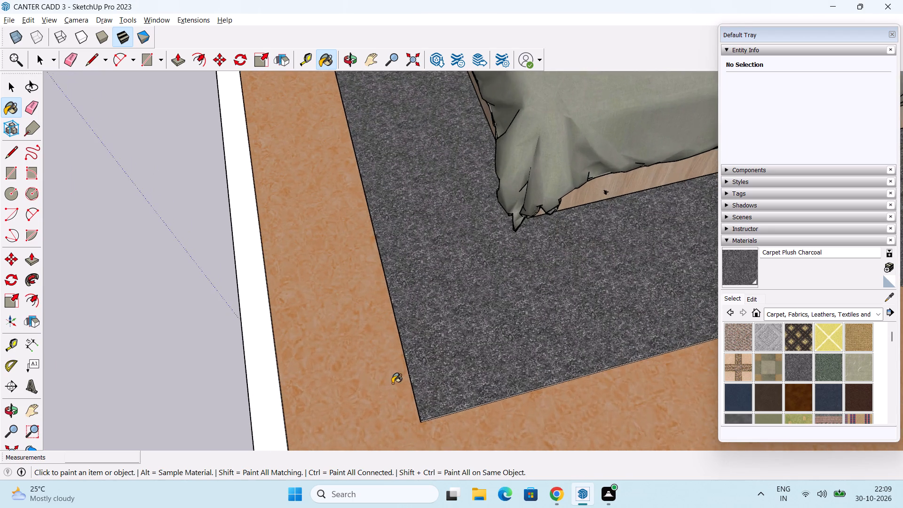
middle_click_drag(392, 383, 540, 234)
scroll(519, 413, "up", 4)
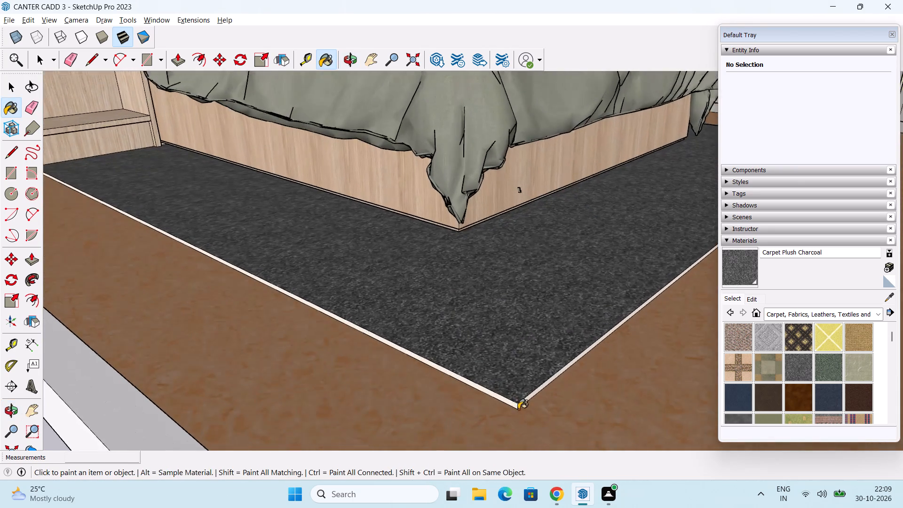
scroll(518, 409, "up", 1)
left_click(512, 404)
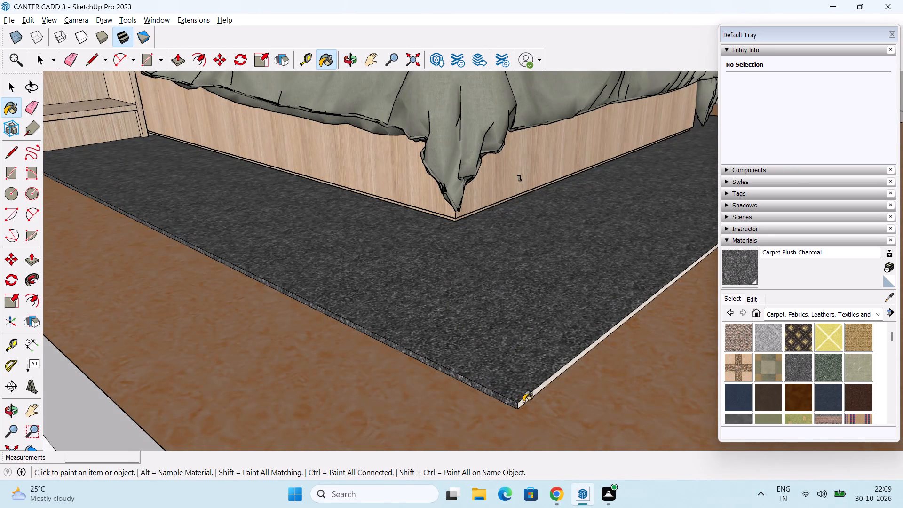
left_click(523, 401)
Paint the rug slab's thin edge on the wardrobe side with Carpet Plush Charcoal.
scroll(523, 390, "down", 7)
middle_click_drag(543, 392, 227, 390)
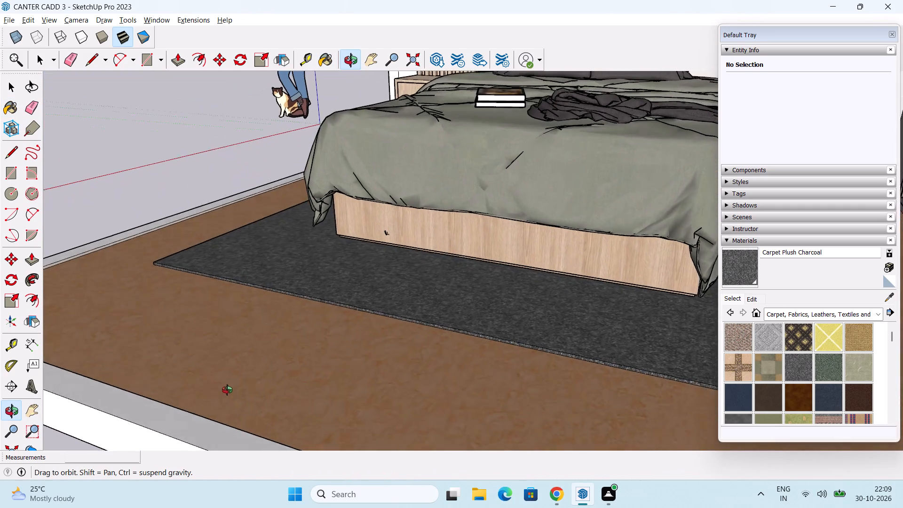
middle_click_drag(227, 390, 227, 390)
middle_click_drag(555, 401, 240, 363)
scroll(510, 352, "up", 1)
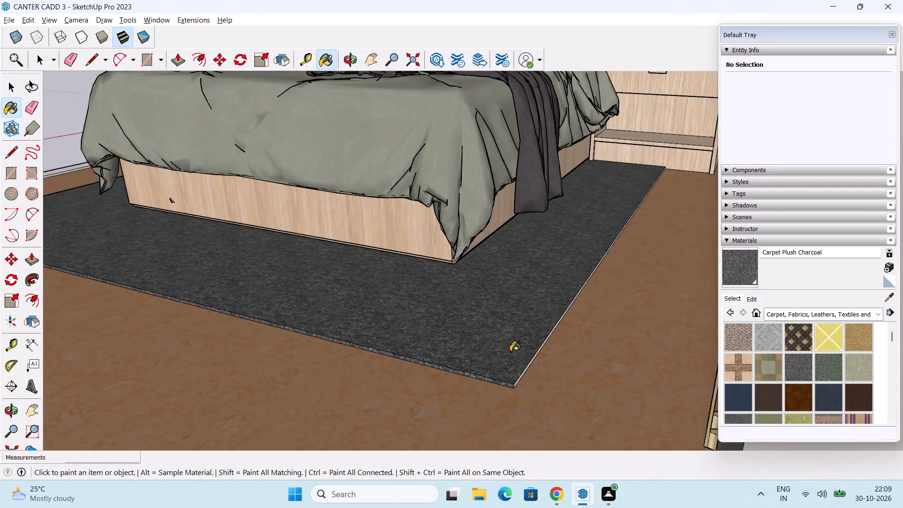
scroll(510, 351, "up", 4)
scroll(543, 381, "up", 2)
middle_click_drag(543, 381, 518, 357)
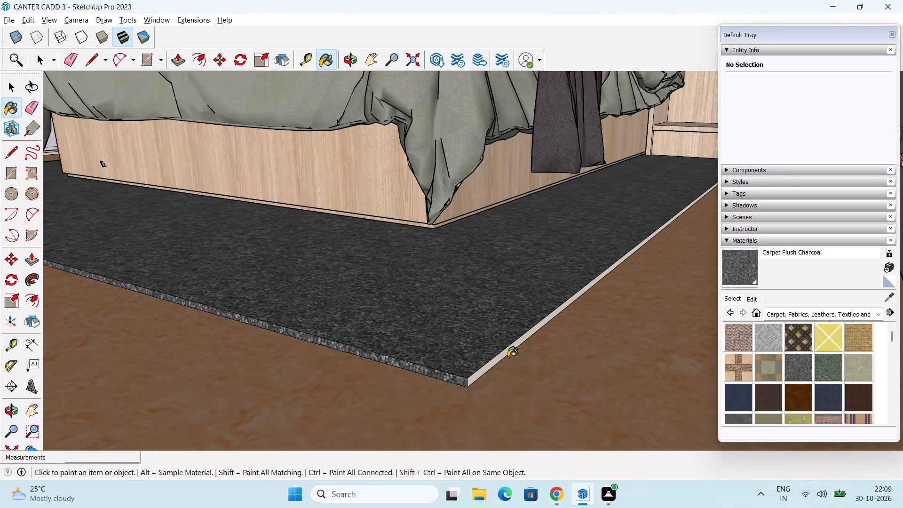
left_click(495, 358)
scroll(492, 348, "down", 11)
key("space")
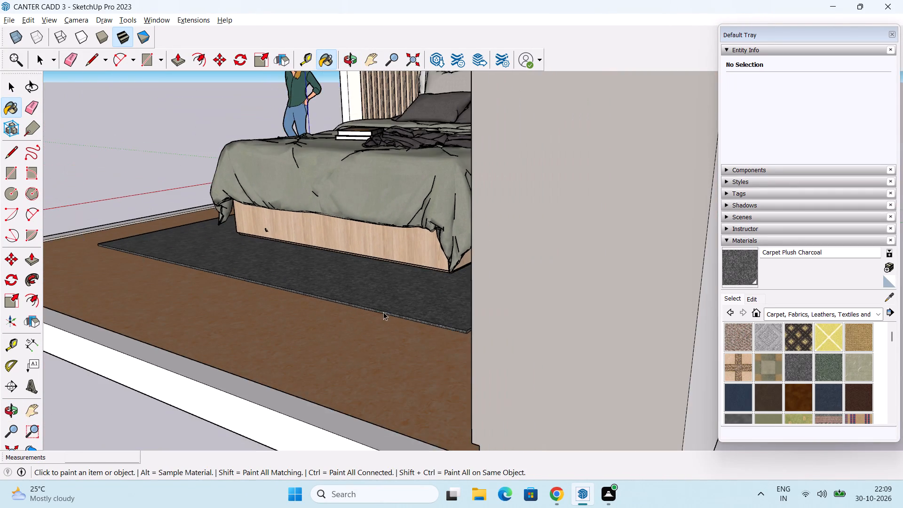
Test lighter shades of the Carpet Plush Charcoal rug material and settle on hue 217 and lightness 36.
middle_click_drag(404, 304, 584, 385)
scroll(578, 377, "down", 7)
middle_click_drag(583, 351, 592, 414)
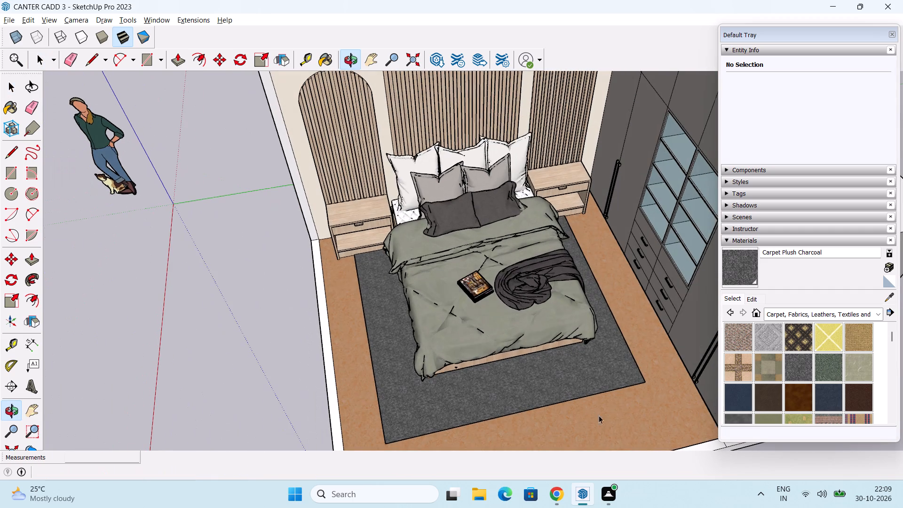
left_click(755, 299)
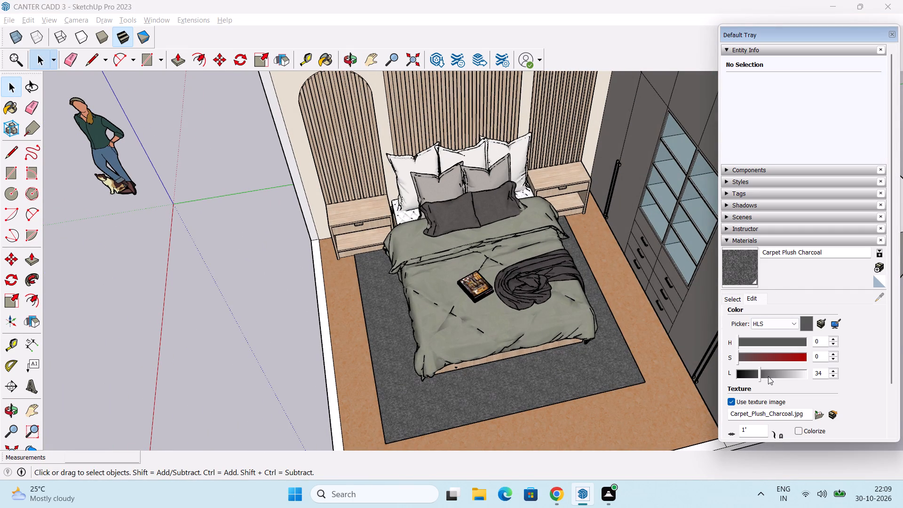
left_click(768, 376)
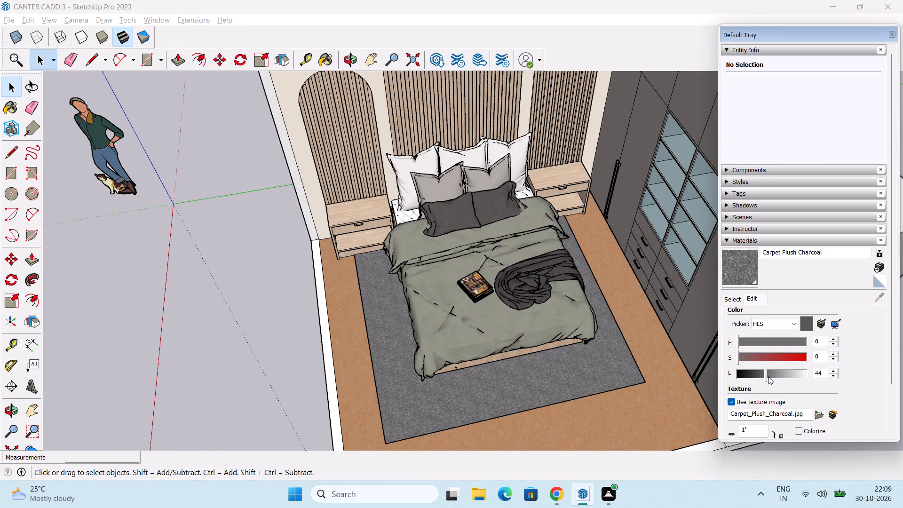
left_click(772, 376)
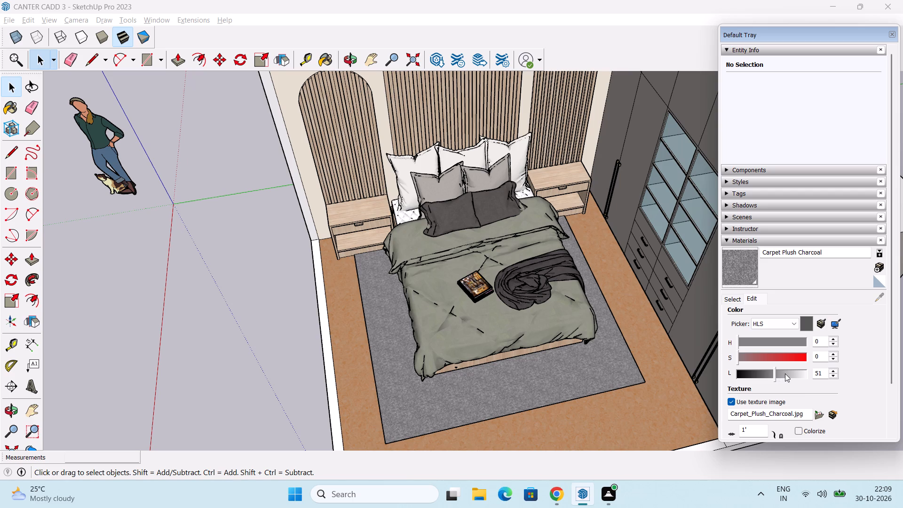
left_click(785, 373)
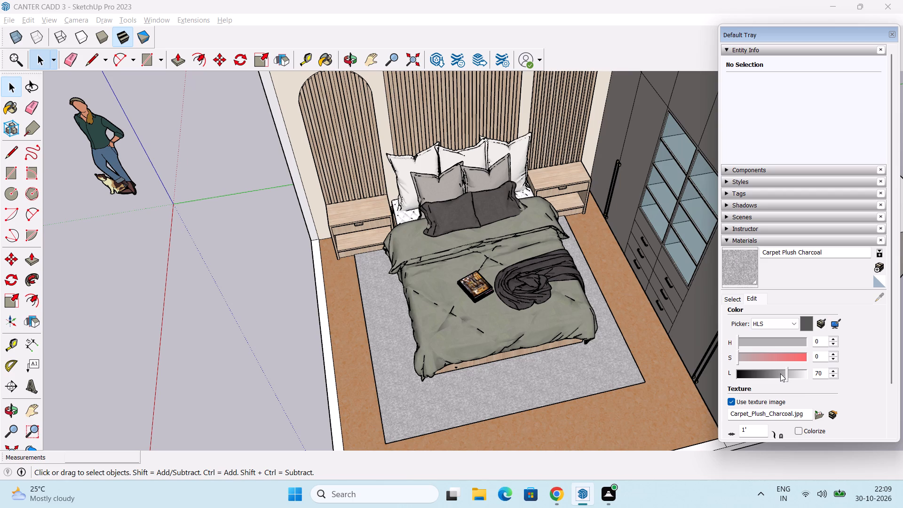
left_click(768, 373)
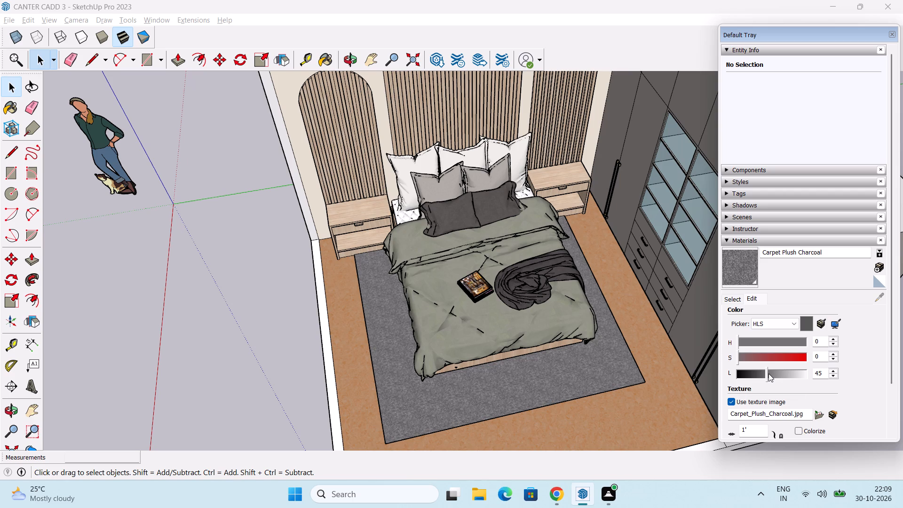
left_click(778, 337)
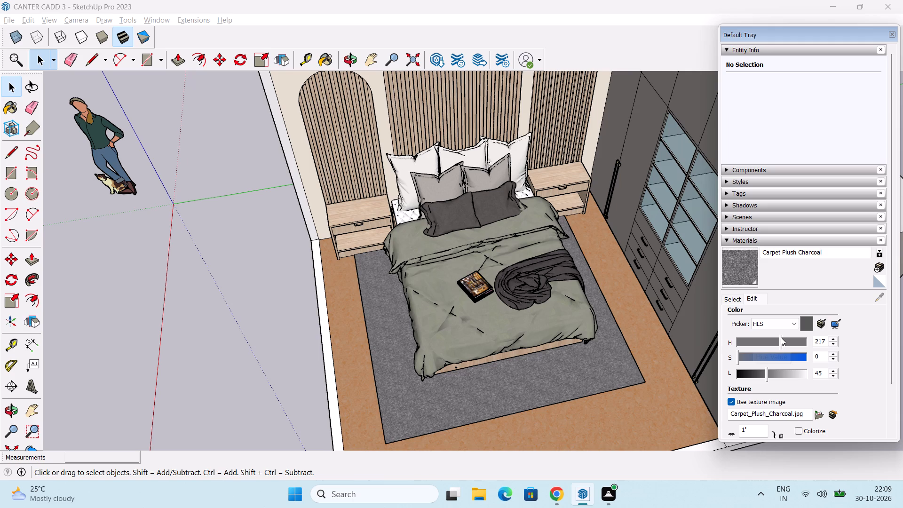
left_click(763, 373)
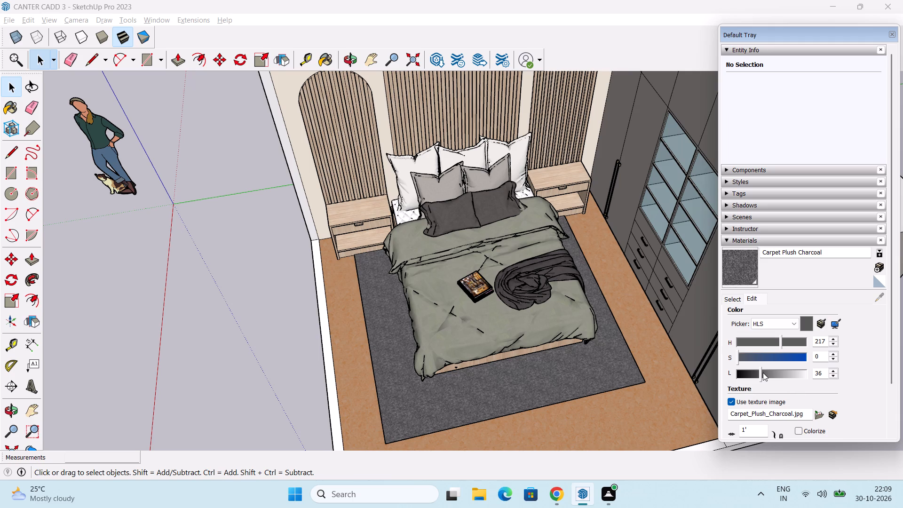
Examine the recoloured charcoal rug together with the bed, floor and wardrobe from a new angle.
middle_click_drag(281, 279, 366, 295)
key("space")
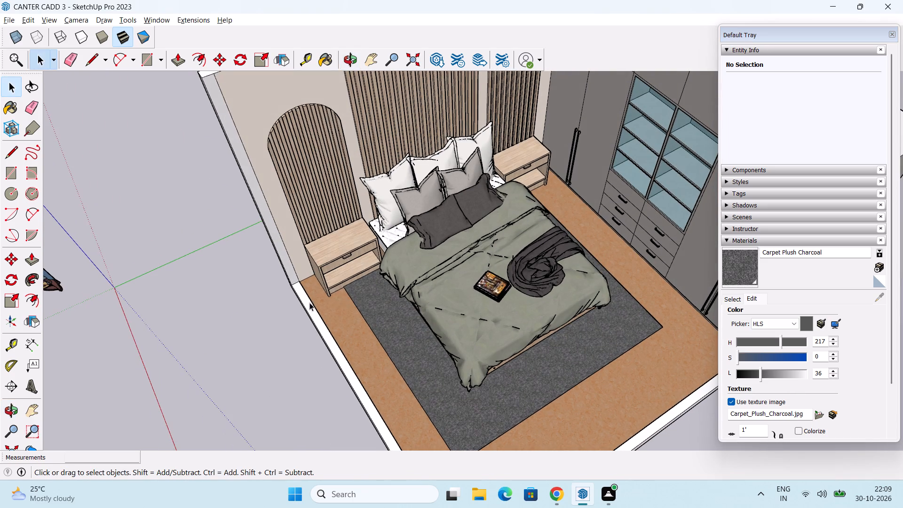
left_click(228, 316)
scroll(359, 299, "down", 1)
middle_click_drag(368, 313, 358, 322)
middle_click_drag(542, 391, 515, 345)
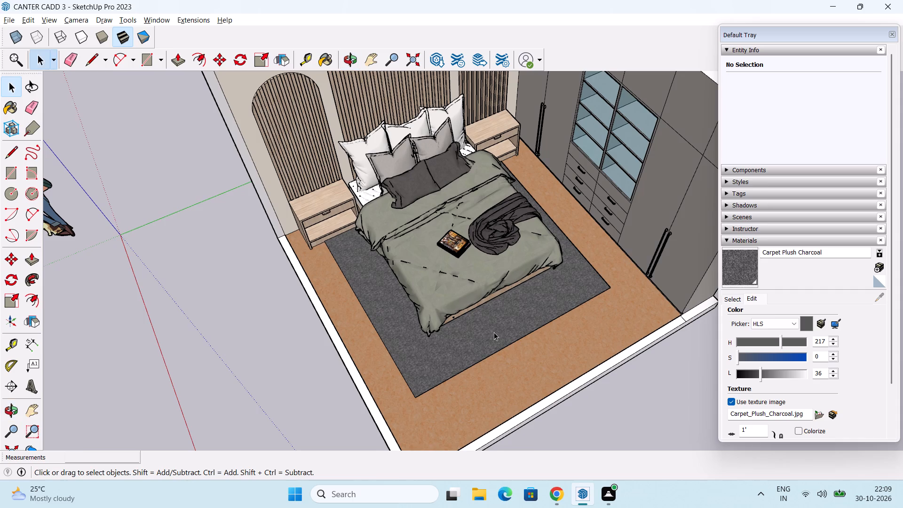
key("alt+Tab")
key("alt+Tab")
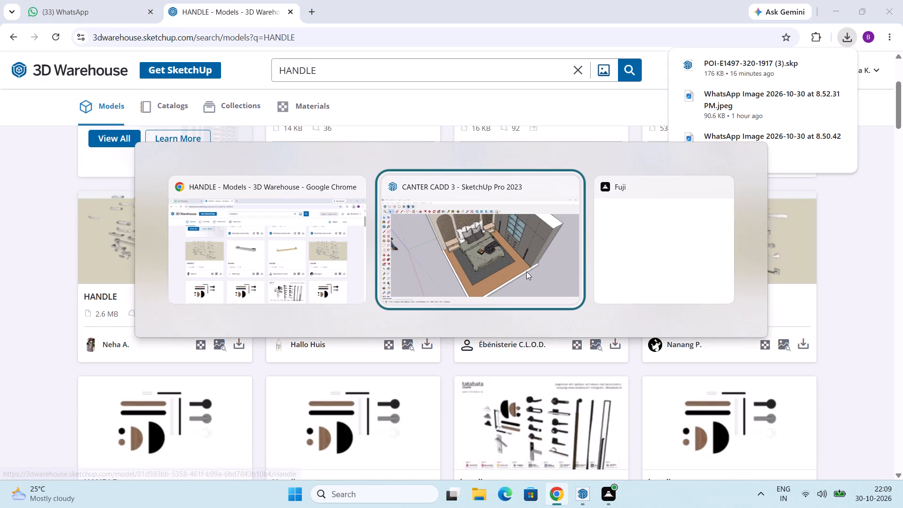
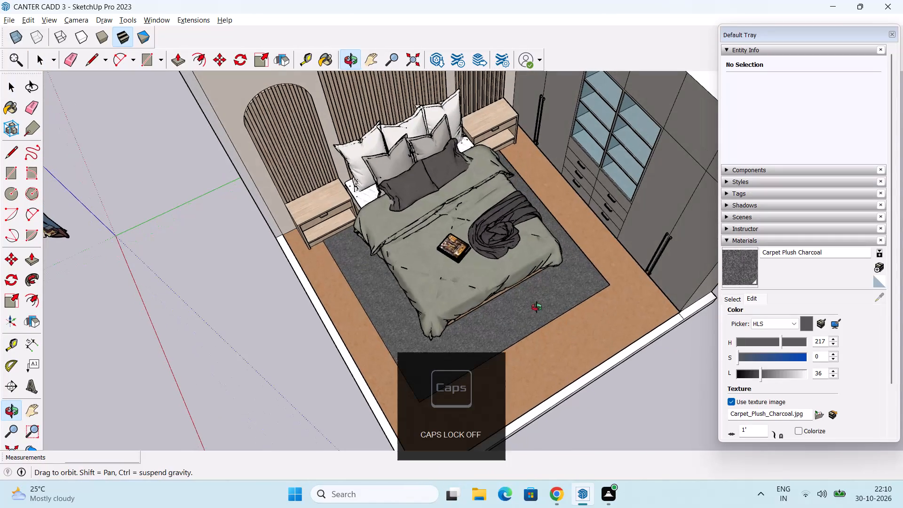
Examine the charcoal rug against the Sandstone floor, bed and wardrobe from several angles and distances.
middle_click_drag(536, 308, 499, 337)
middle_click_drag(532, 347, 569, 276)
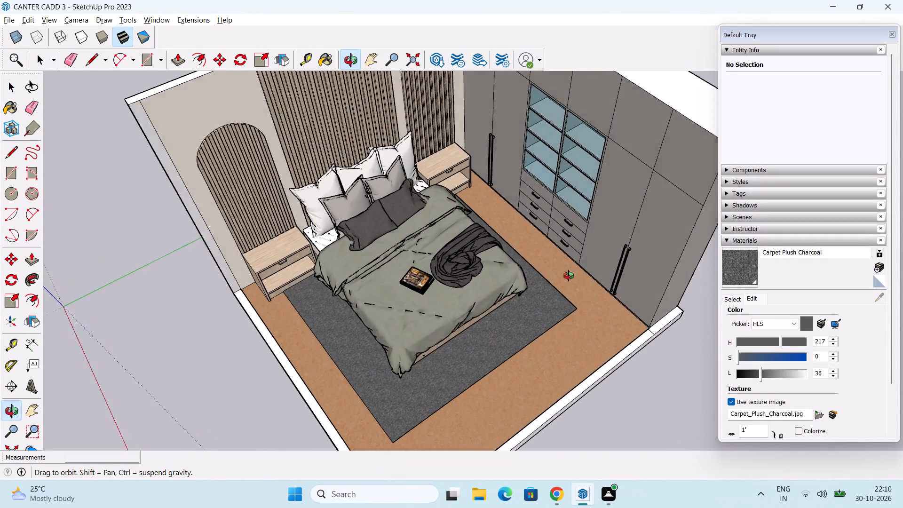
middle_click_drag(569, 276, 573, 262)
scroll(551, 278, "up", 3)
middle_click_drag(549, 334, 483, 307)
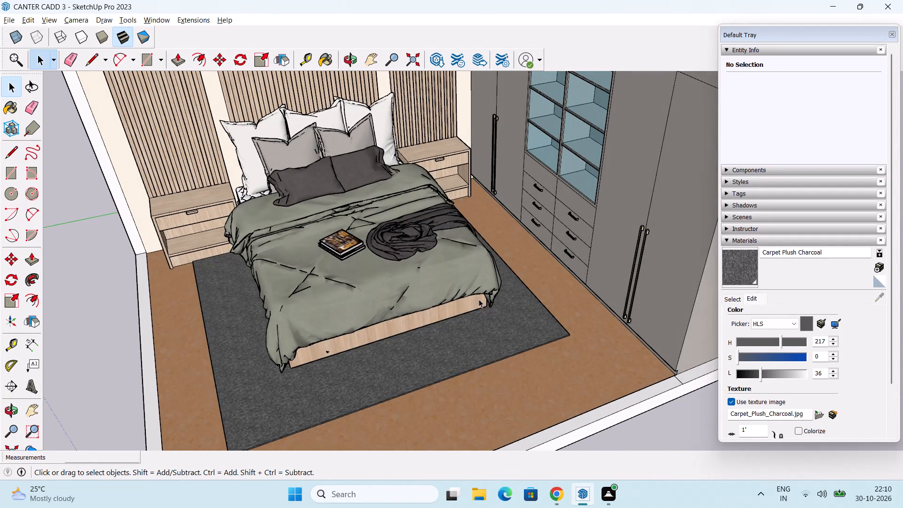
middle_click_drag(479, 299, 457, 322)
middle_click_drag(455, 315, 498, 323, "shift")
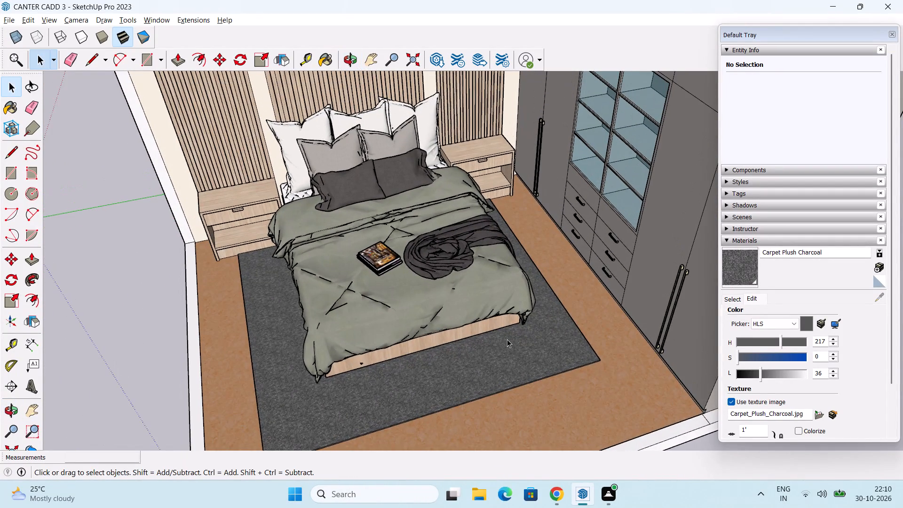
scroll(508, 340, "up", 1)
middle_click_drag(508, 338, 523, 293, "shift")
middle_click_drag(538, 313, 498, 328)
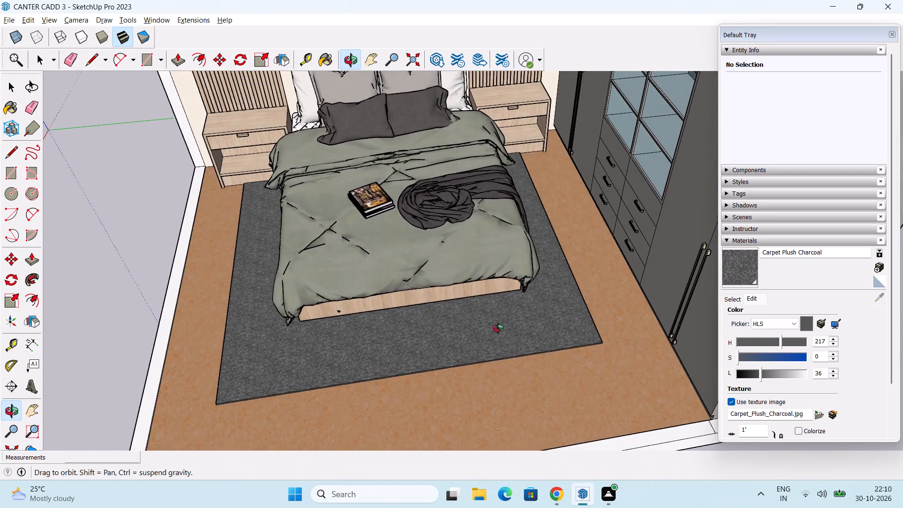
middle_click_drag(498, 328, 500, 331)
middle_click_drag(511, 340, 522, 270, "shift")
middle_click_drag(523, 296, 535, 358)
scroll(535, 353, "up", 2)
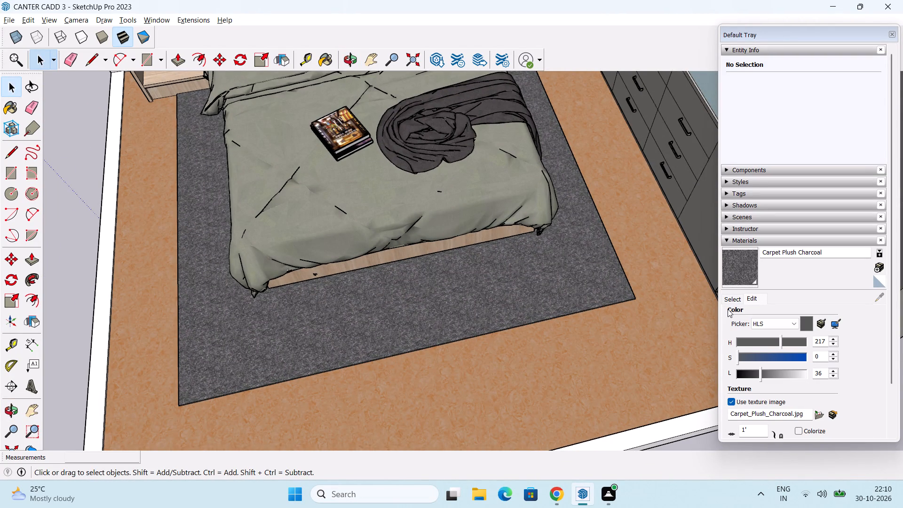
Browse the material collections and switch to Asphalt and Concrete.
left_click(740, 300)
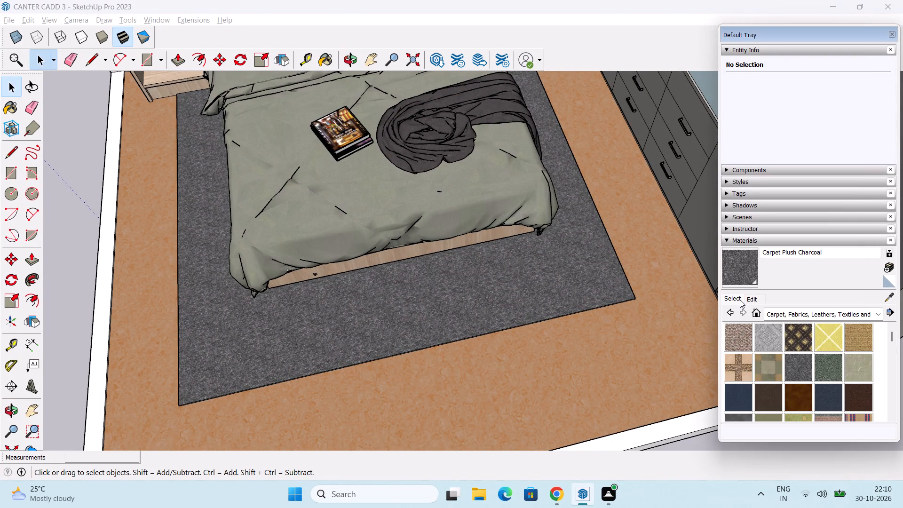
scroll(853, 361, "down", 1)
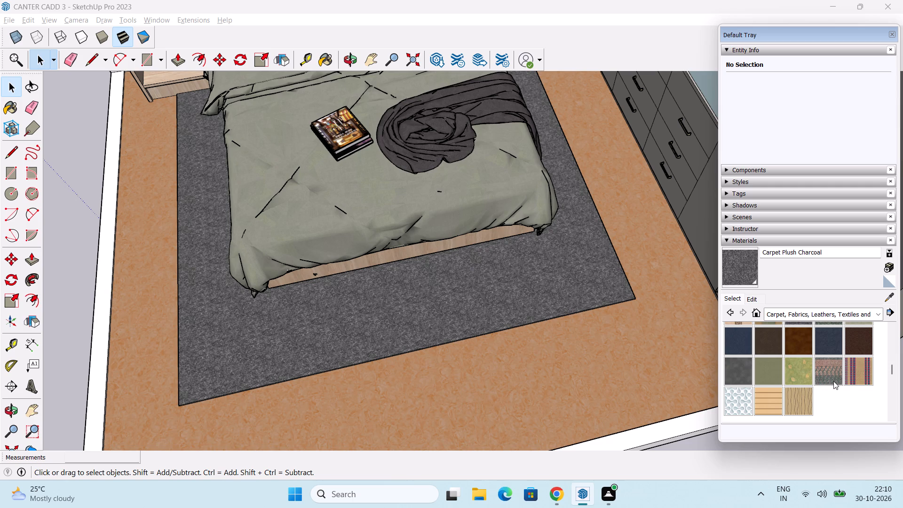
scroll(834, 384, "up", 1)
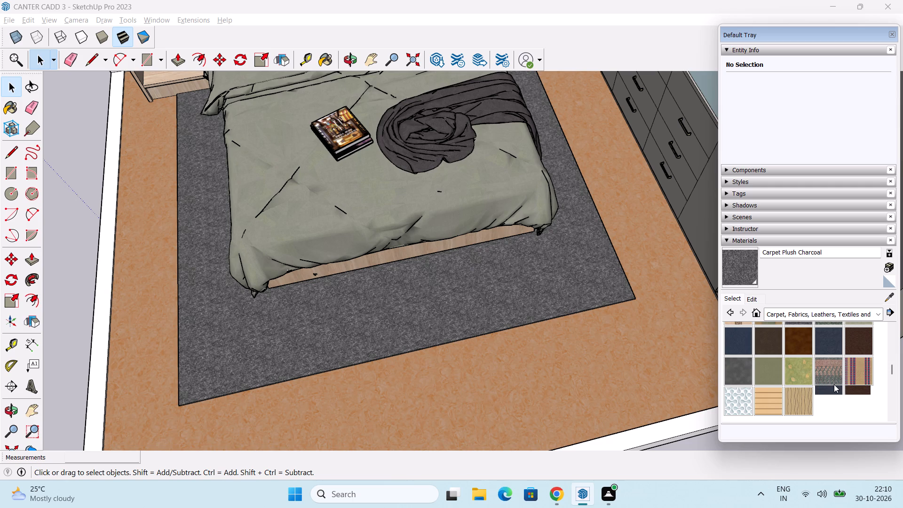
left_click(817, 312)
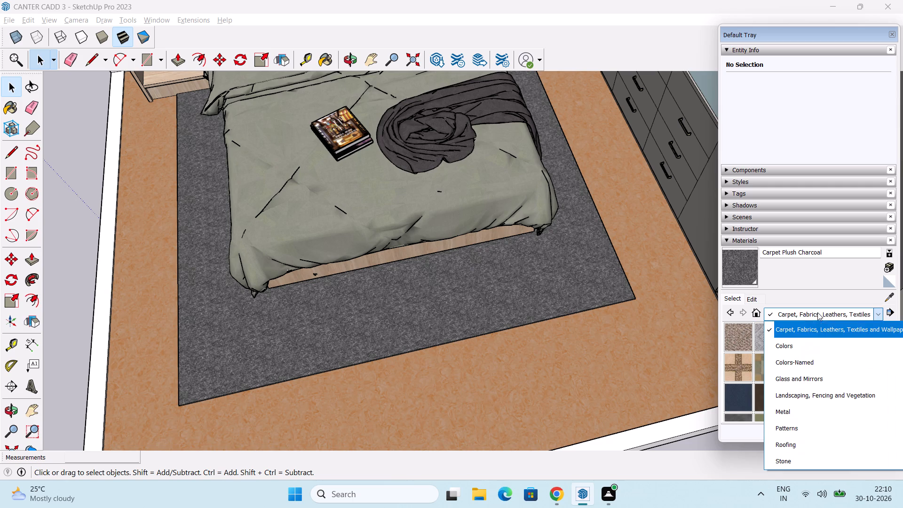
scroll(825, 358, "down", 1)
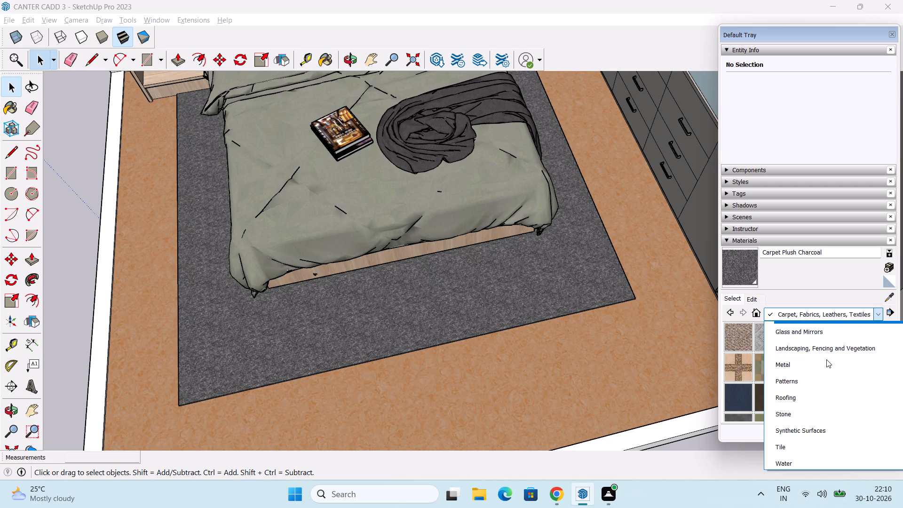
scroll(826, 359, "down", 1)
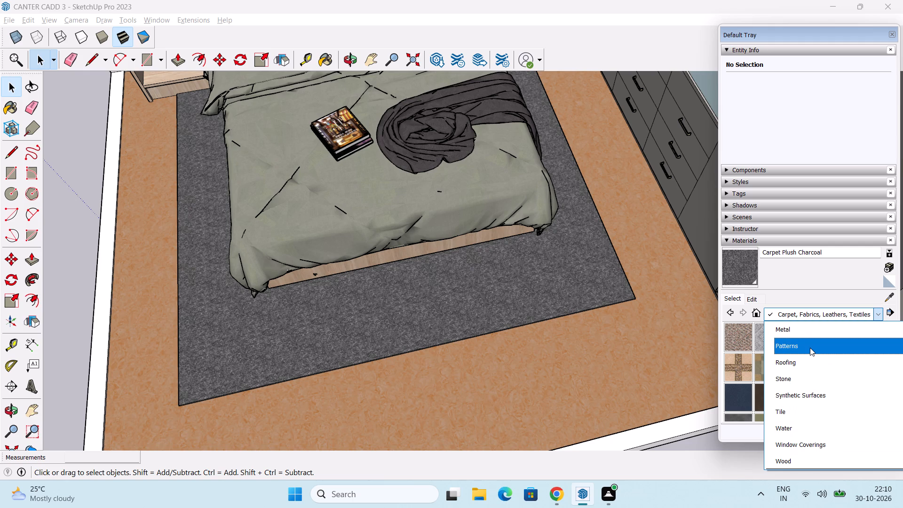
scroll(817, 434, "up", 2)
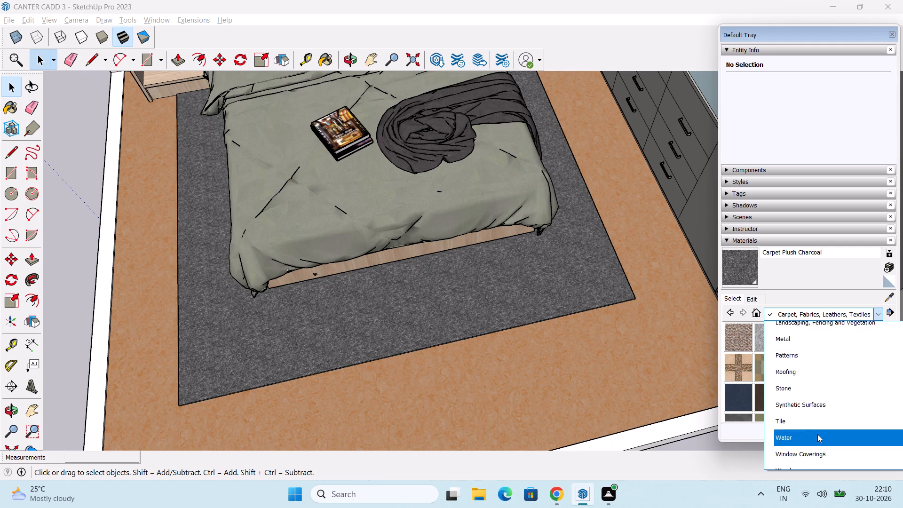
scroll(817, 433, "up", 3)
left_click(852, 374)
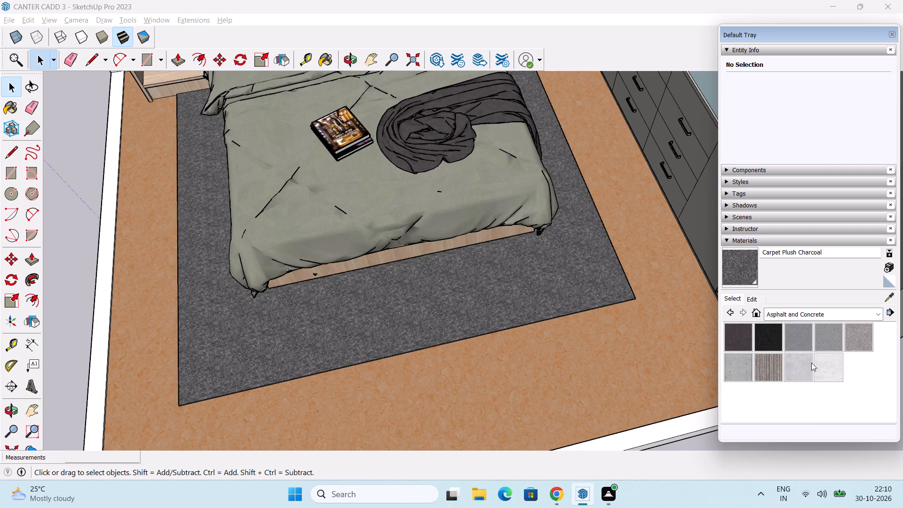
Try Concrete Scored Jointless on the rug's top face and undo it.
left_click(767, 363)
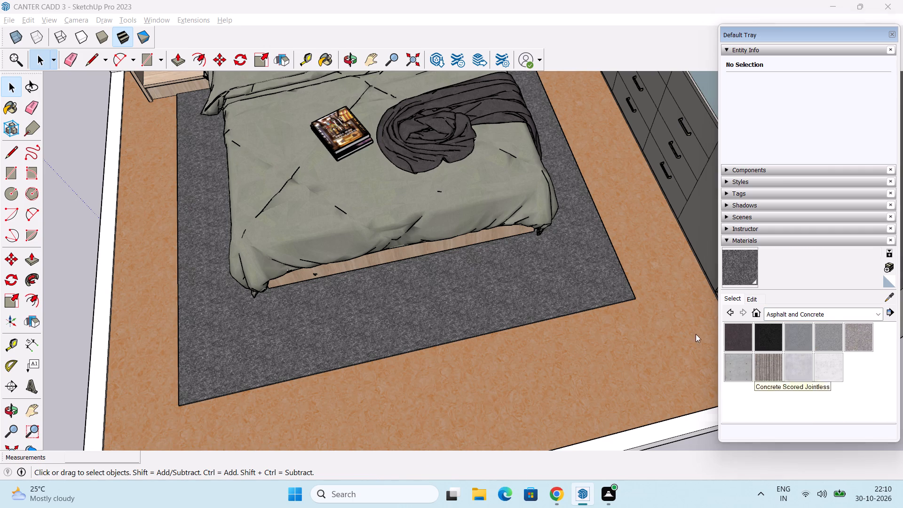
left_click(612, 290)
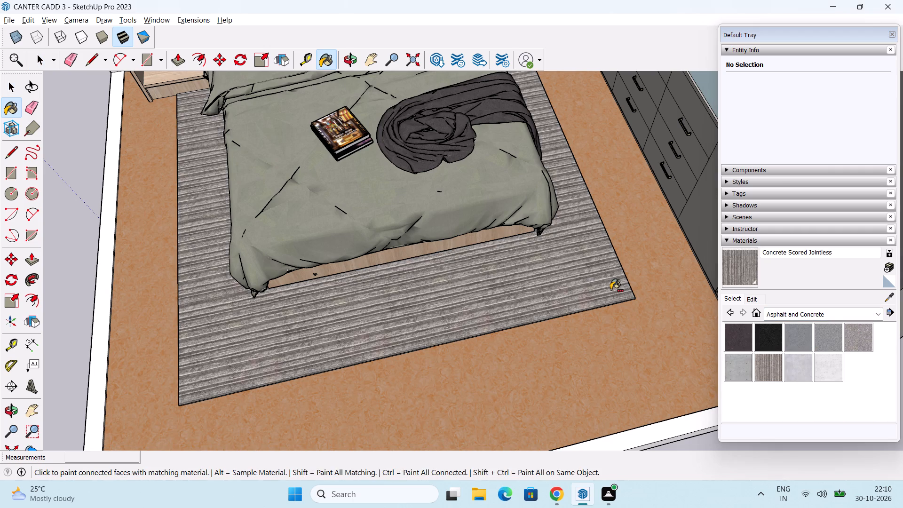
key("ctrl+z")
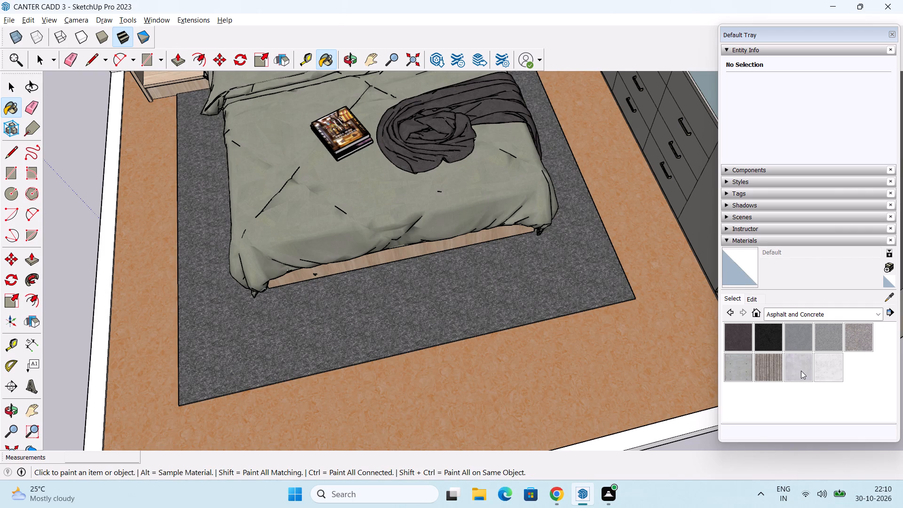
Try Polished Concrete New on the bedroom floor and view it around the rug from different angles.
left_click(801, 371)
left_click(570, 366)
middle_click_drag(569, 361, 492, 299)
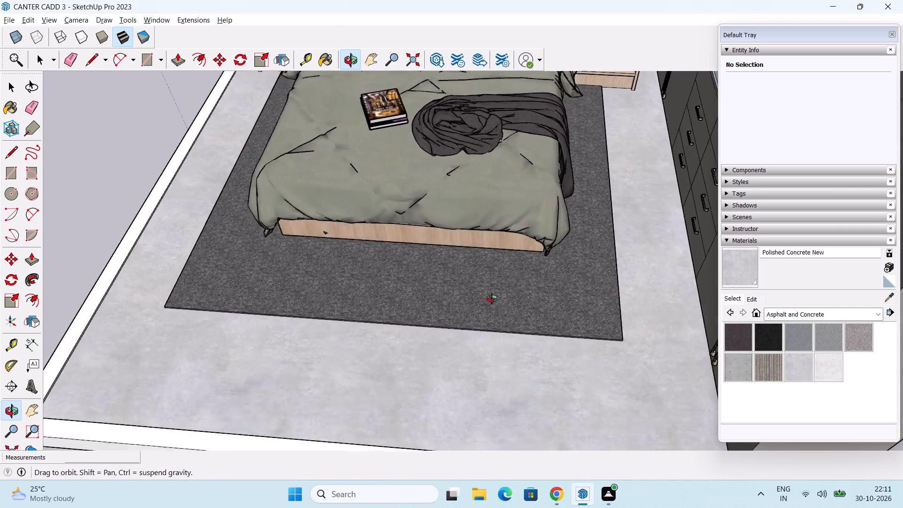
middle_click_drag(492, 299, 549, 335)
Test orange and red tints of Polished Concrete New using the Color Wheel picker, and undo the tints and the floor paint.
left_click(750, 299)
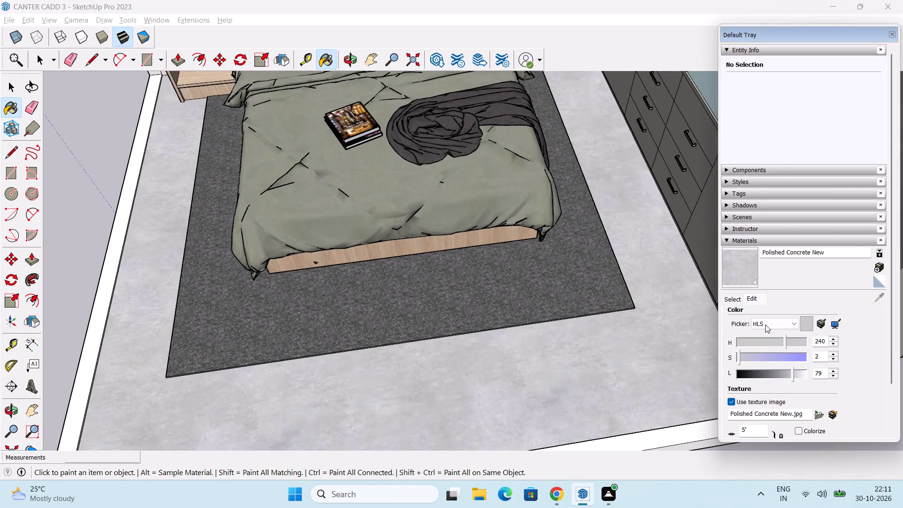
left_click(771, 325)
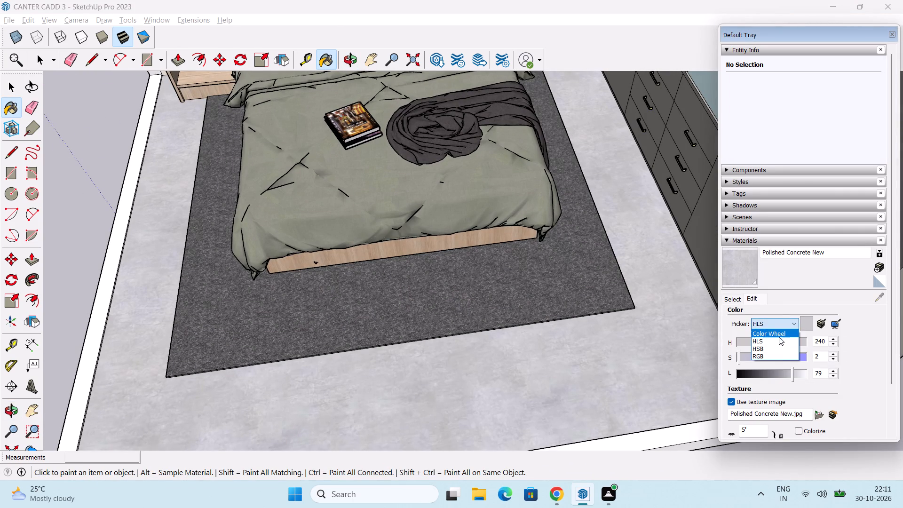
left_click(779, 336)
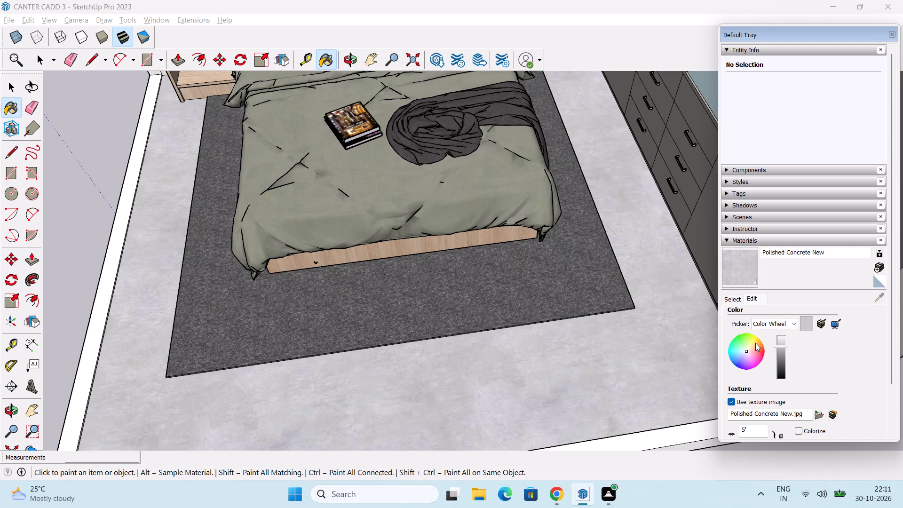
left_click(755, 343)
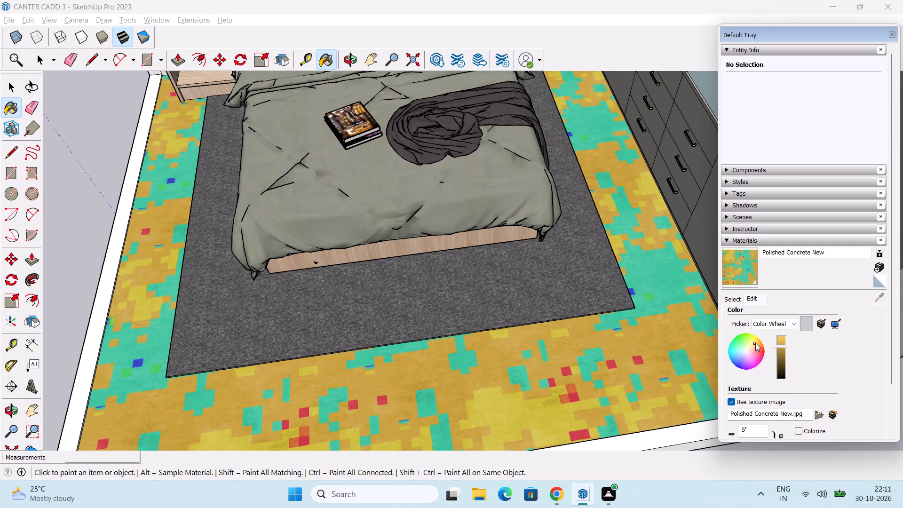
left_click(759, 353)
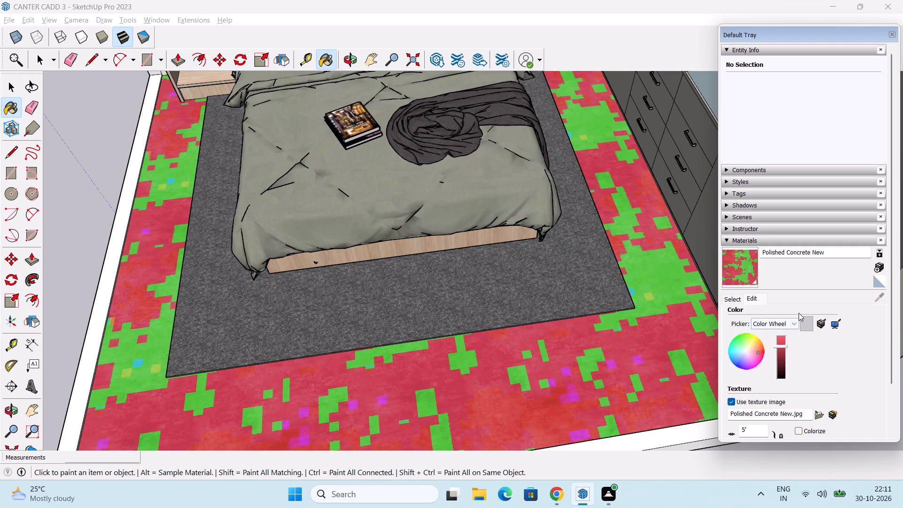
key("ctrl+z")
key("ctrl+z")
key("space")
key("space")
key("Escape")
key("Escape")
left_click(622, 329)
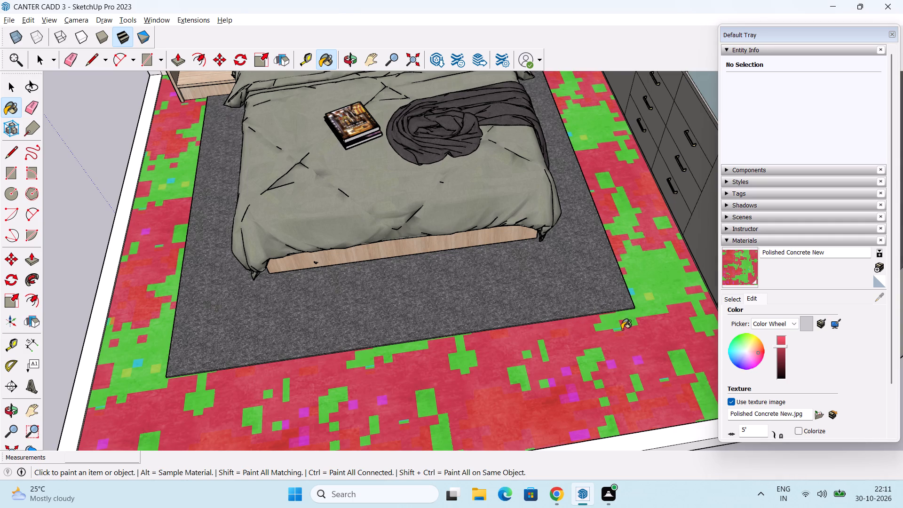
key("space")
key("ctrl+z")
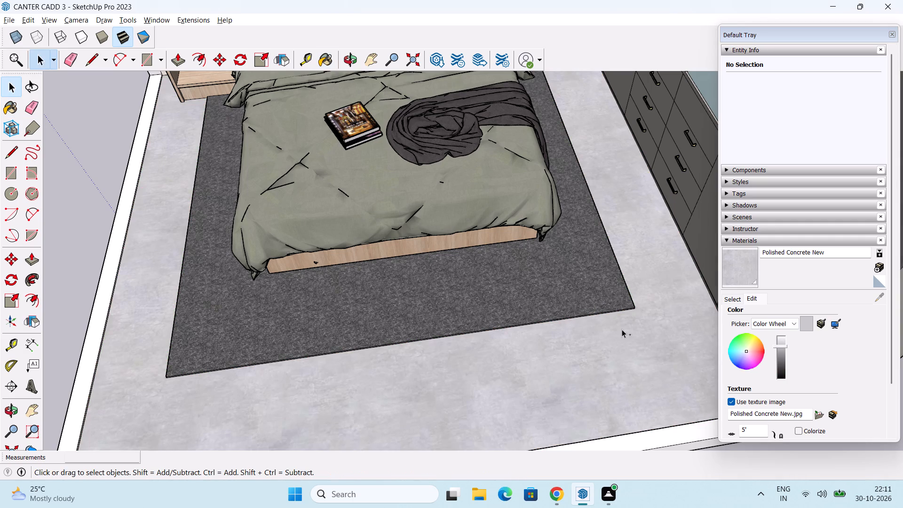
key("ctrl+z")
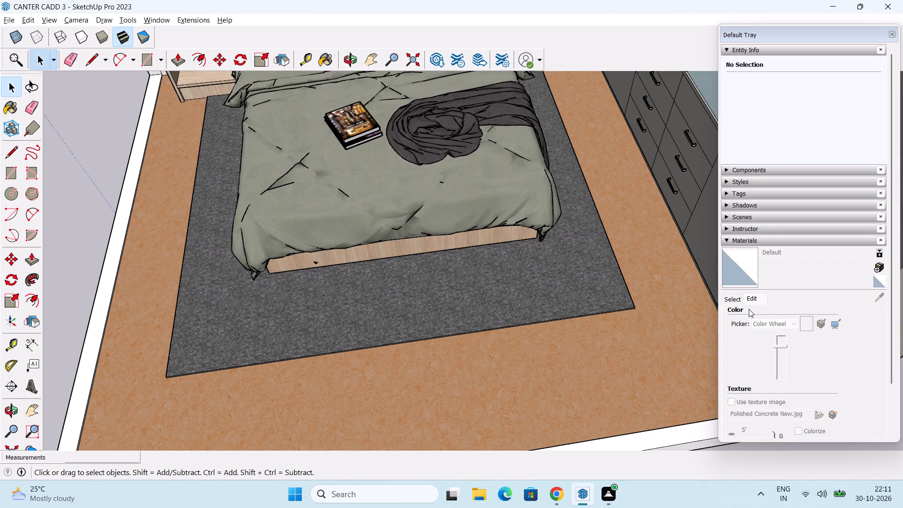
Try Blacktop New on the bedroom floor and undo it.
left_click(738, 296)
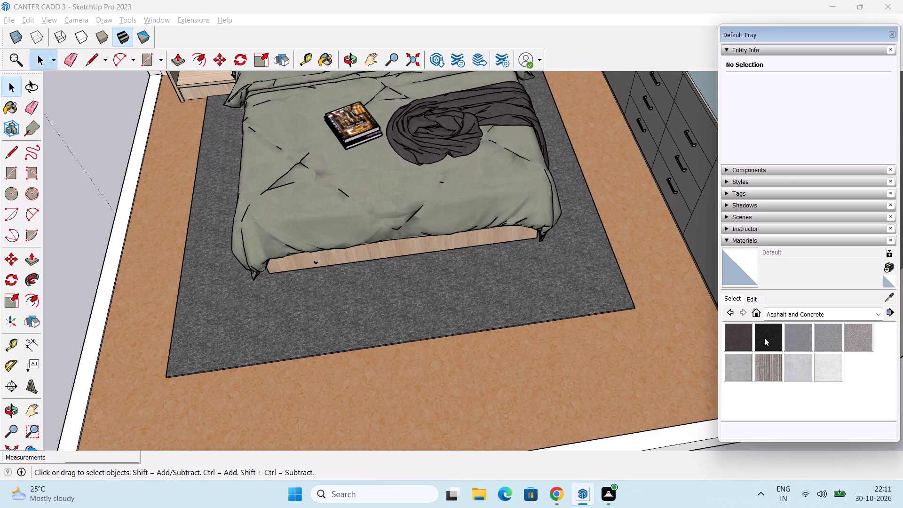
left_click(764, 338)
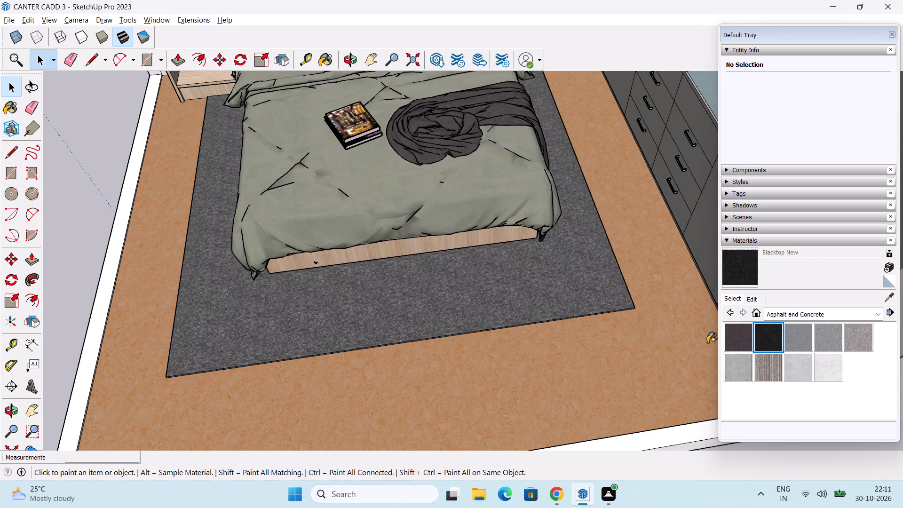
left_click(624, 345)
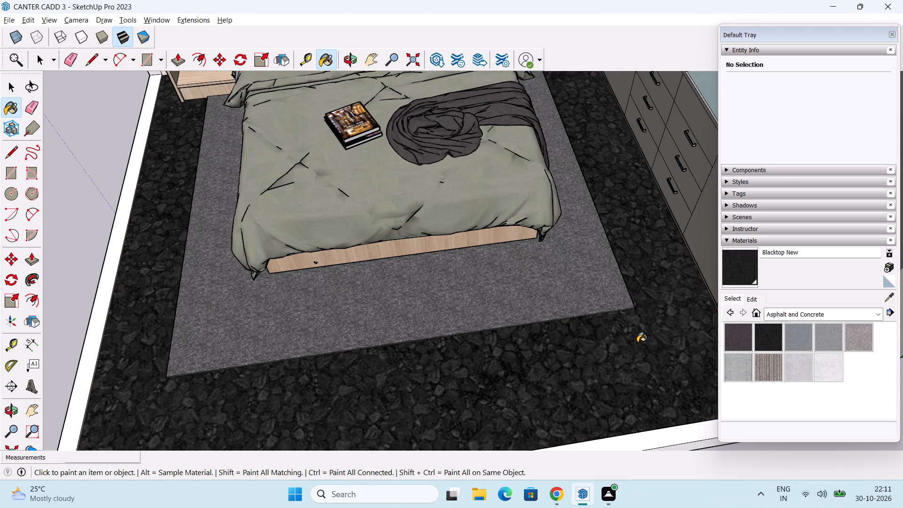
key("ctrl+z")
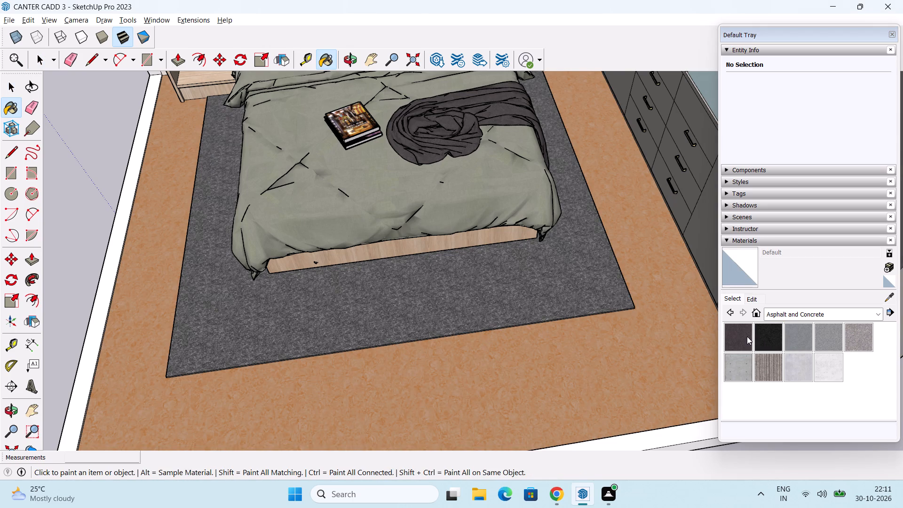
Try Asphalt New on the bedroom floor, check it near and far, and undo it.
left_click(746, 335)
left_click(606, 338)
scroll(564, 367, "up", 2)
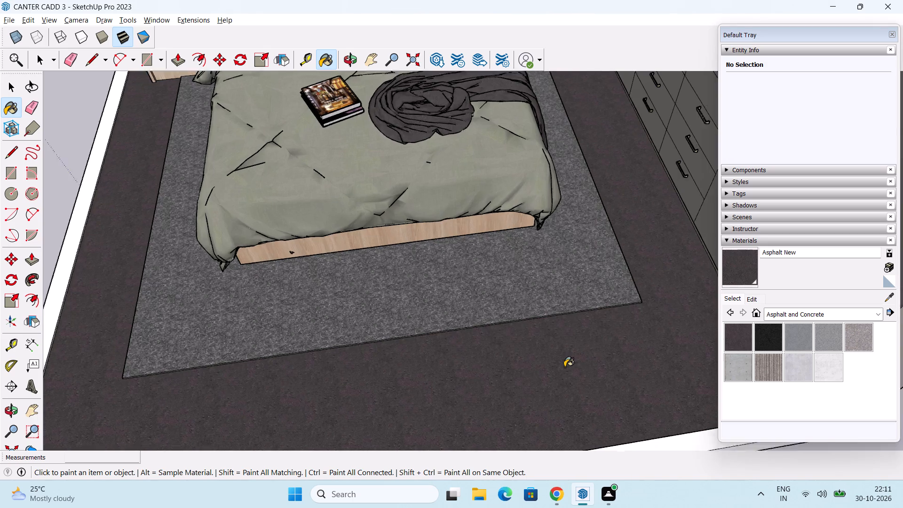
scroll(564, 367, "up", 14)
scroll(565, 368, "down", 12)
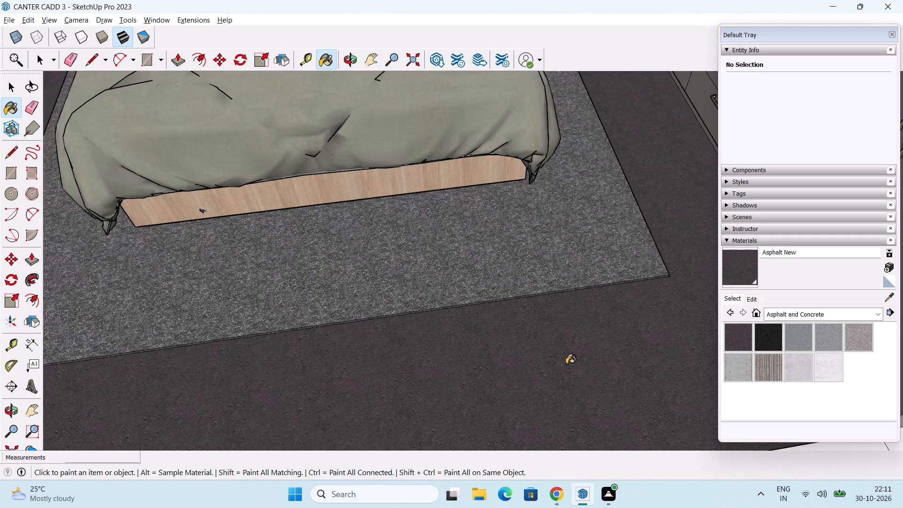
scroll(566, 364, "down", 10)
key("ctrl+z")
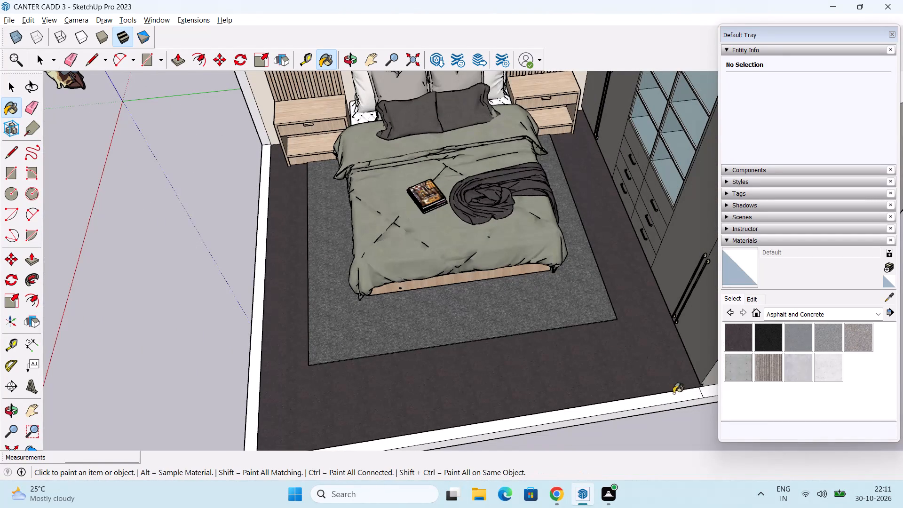
Paint the bedroom floor with Concrete Form 4x8.
left_click(733, 371)
left_click(612, 354)
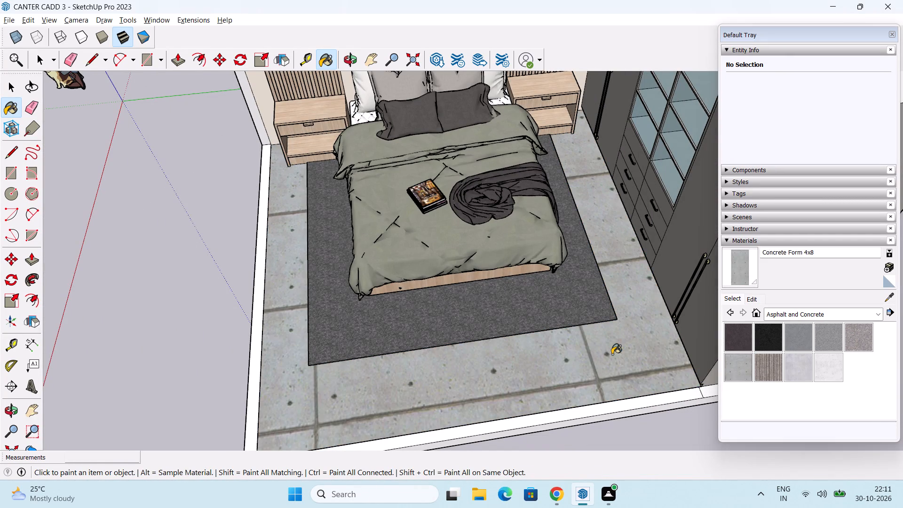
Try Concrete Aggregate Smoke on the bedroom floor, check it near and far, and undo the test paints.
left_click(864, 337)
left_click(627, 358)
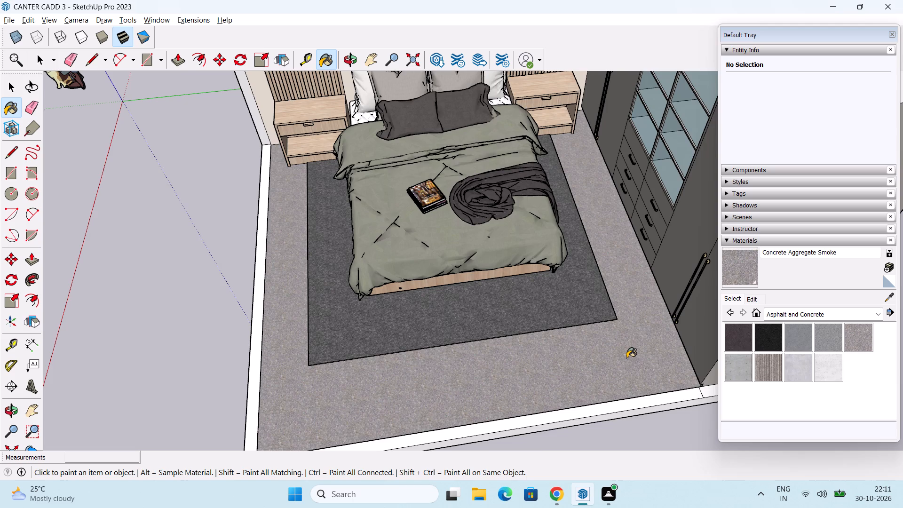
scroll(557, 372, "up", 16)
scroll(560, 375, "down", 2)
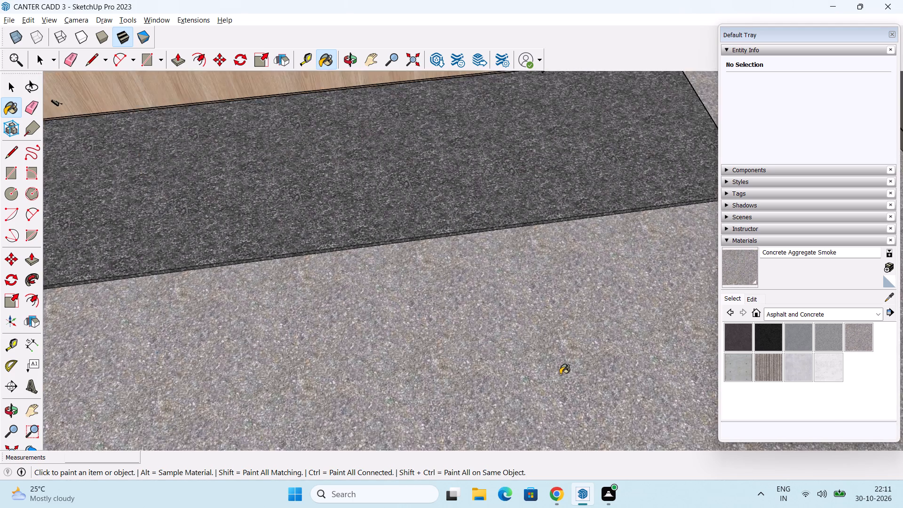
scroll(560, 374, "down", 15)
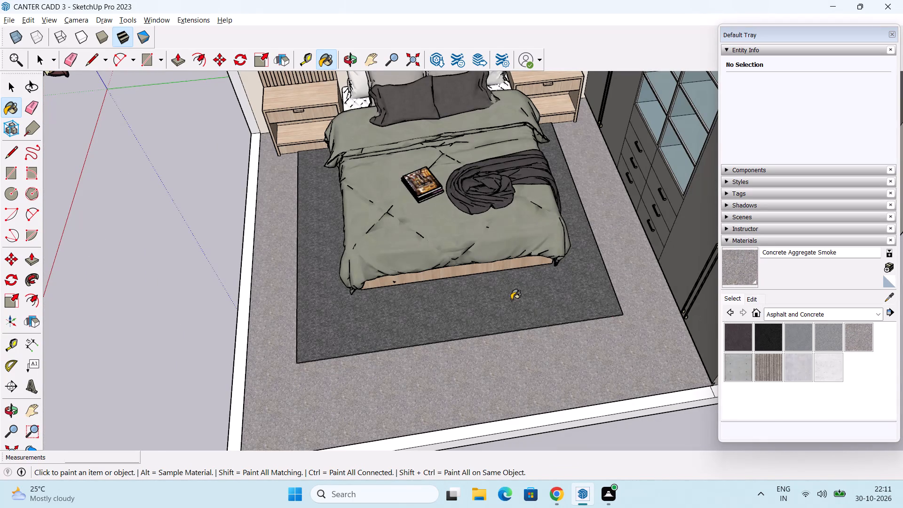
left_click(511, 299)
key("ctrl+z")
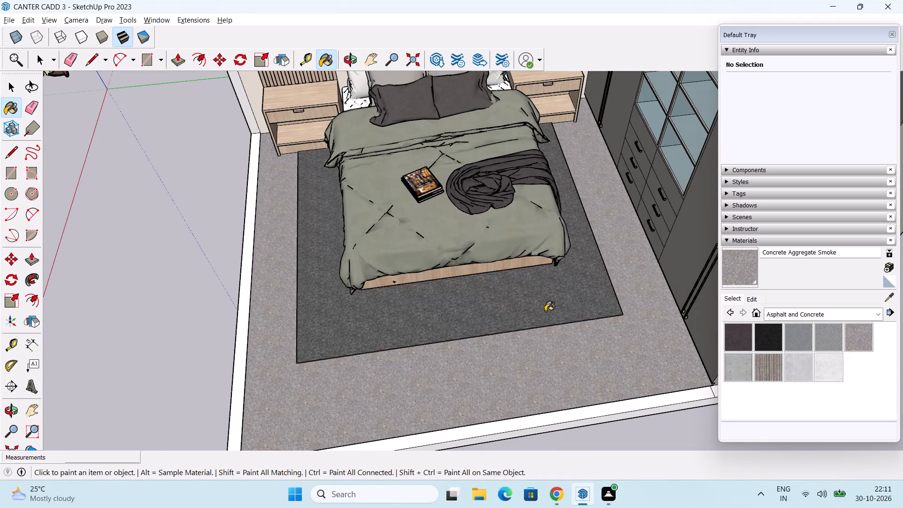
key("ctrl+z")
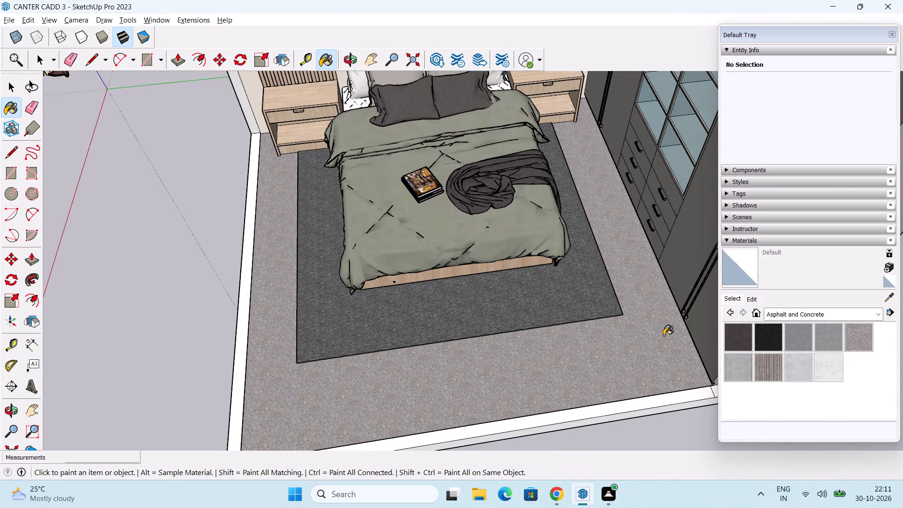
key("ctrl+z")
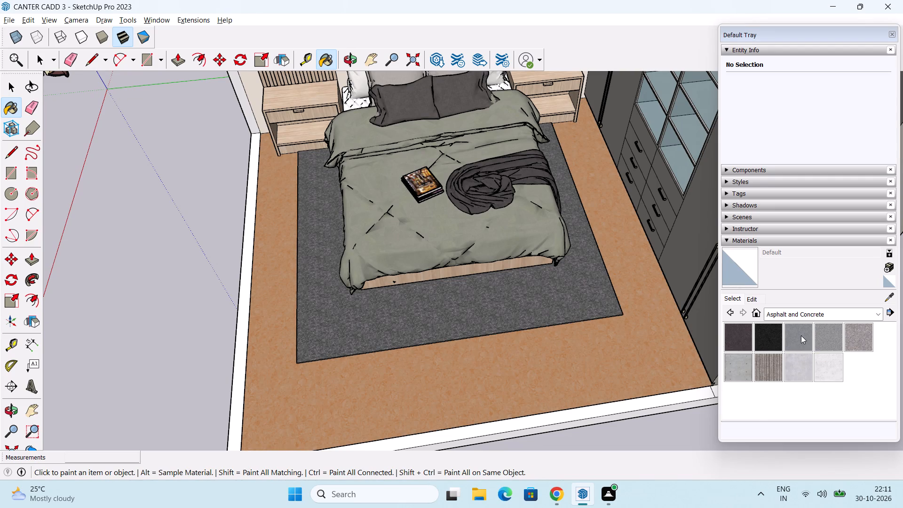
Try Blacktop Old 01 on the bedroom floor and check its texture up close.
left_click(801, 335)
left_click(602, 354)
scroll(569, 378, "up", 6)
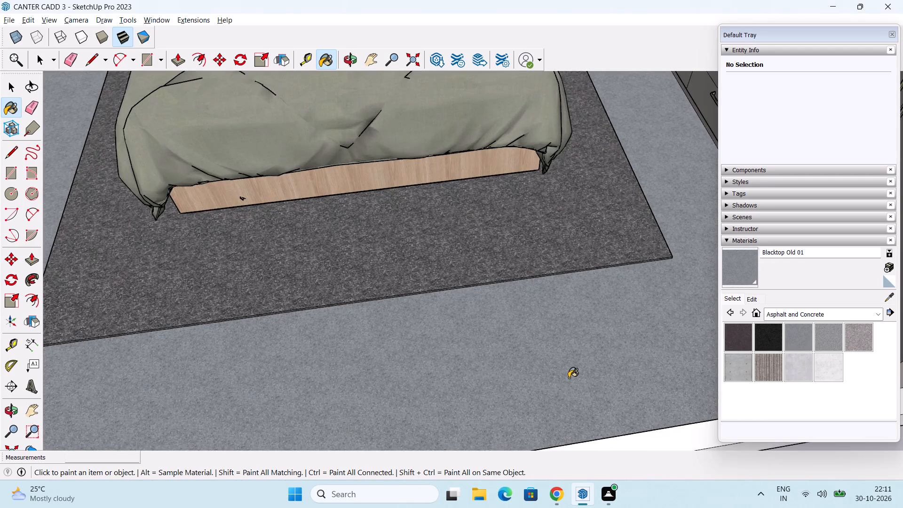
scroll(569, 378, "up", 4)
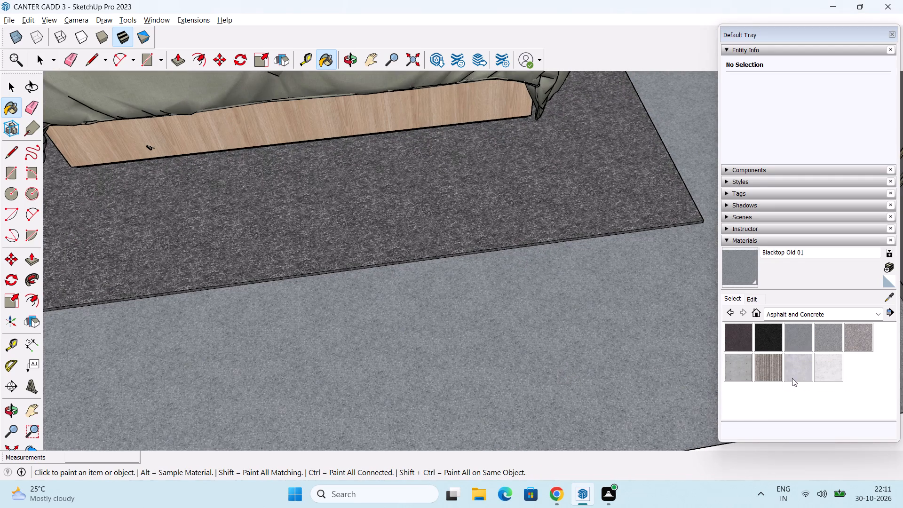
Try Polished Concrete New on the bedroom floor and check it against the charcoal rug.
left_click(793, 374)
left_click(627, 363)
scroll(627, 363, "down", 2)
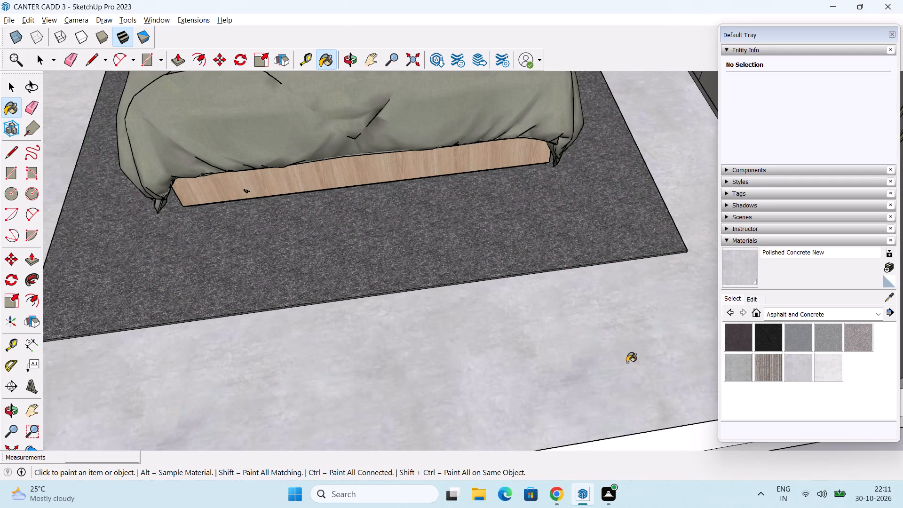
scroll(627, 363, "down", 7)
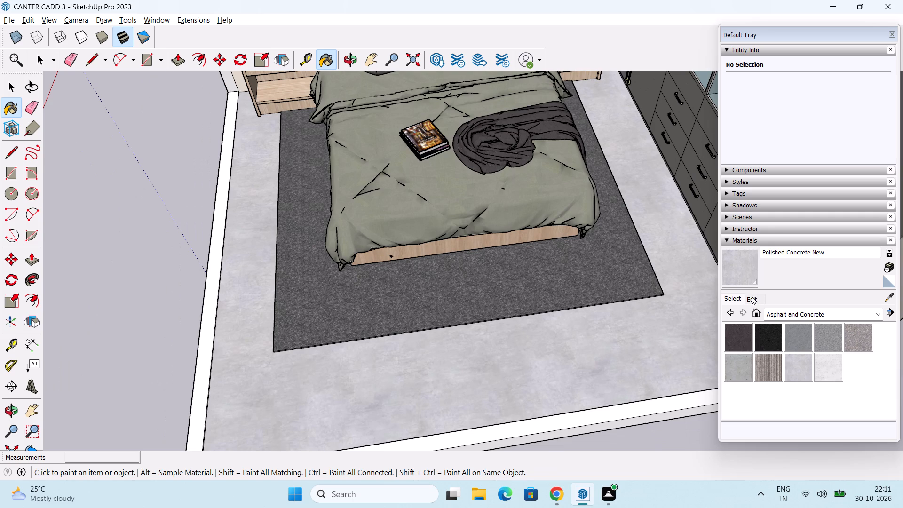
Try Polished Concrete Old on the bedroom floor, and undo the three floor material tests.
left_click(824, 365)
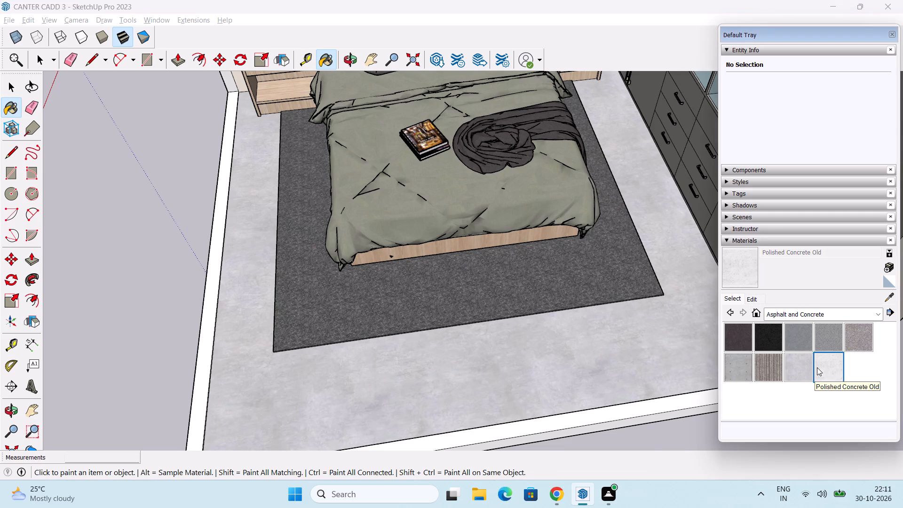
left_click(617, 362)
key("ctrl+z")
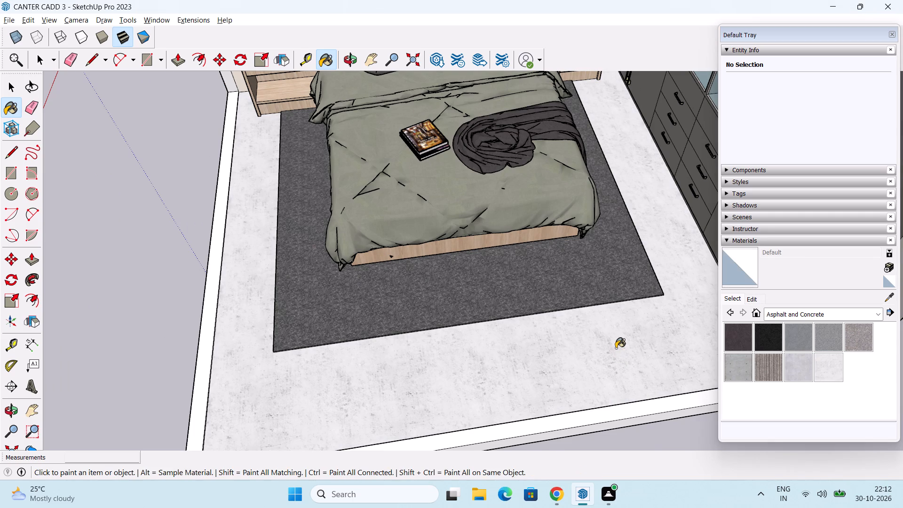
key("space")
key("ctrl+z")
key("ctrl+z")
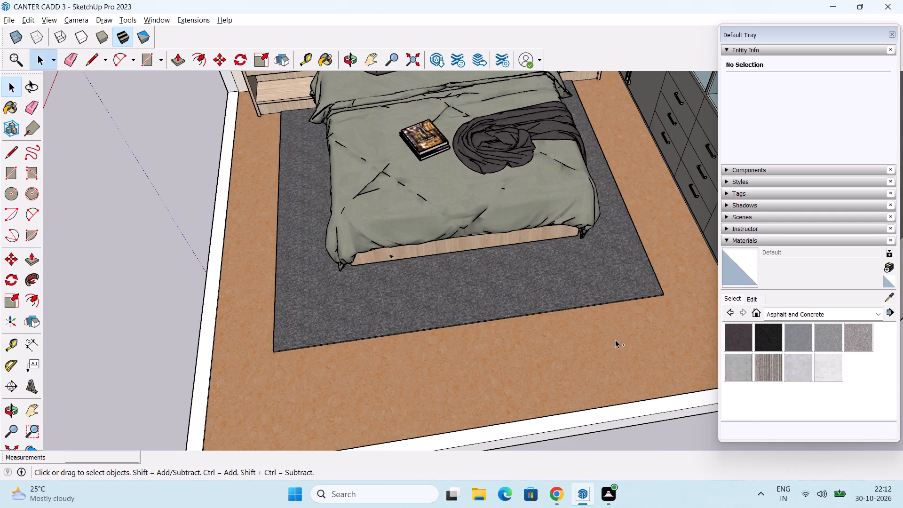
Examine the whole bedroom from several angles, including the bed wall, wardrobe, rug and floor.
scroll(615, 340, "down", 3)
middle_click_drag(582, 348, 602, 384)
scroll(589, 317, "down", 3)
middle_click_drag(581, 301, 547, 381)
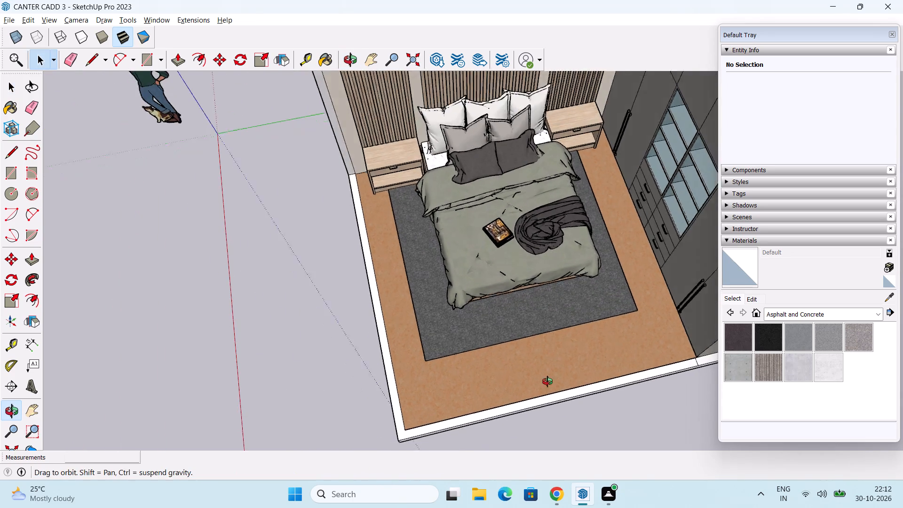
middle_click_drag(547, 381, 540, 388)
middle_click_drag(544, 366, 606, 300)
middle_click_drag(603, 288, 574, 356, "shift")
middle_click_drag(569, 356, 577, 343)
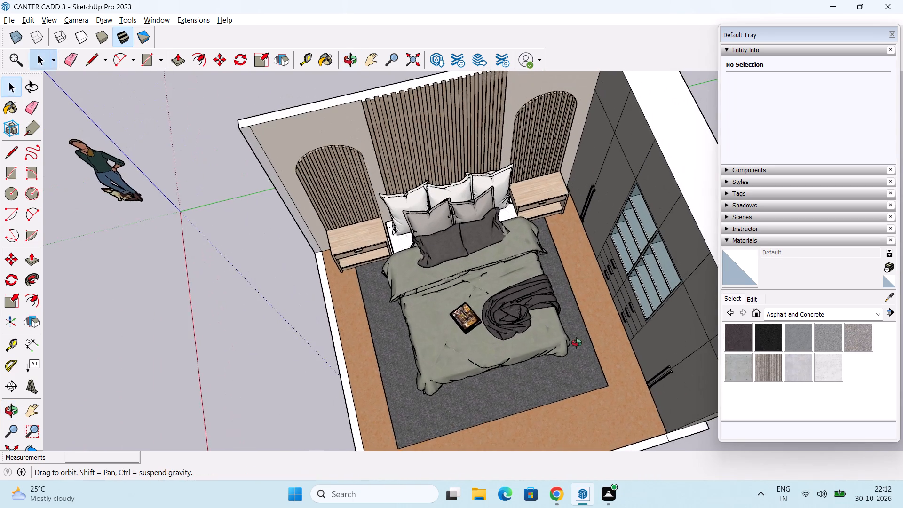
middle_click_drag(577, 343, 534, 295)
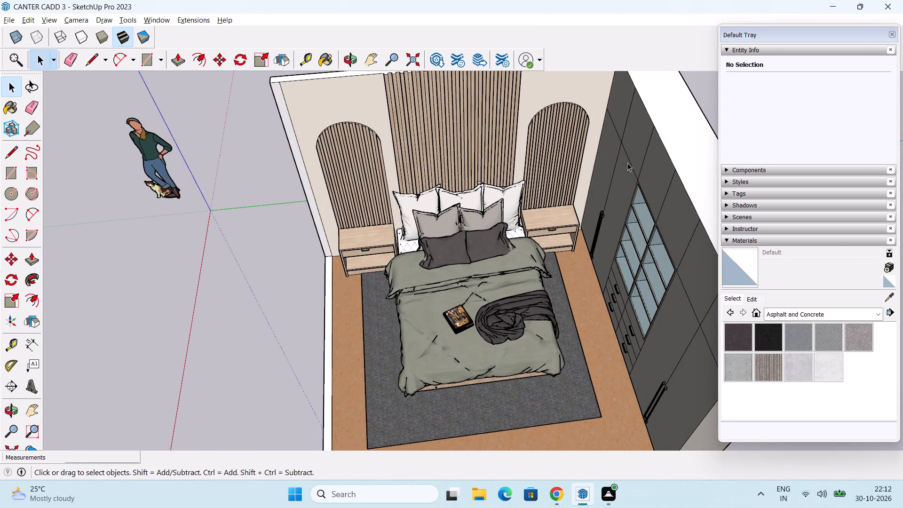
middle_click_drag(508, 176, 530, 129)
Switch to 3D Warehouse in Chrome and search the models for "frames".
key("alt+Tab")
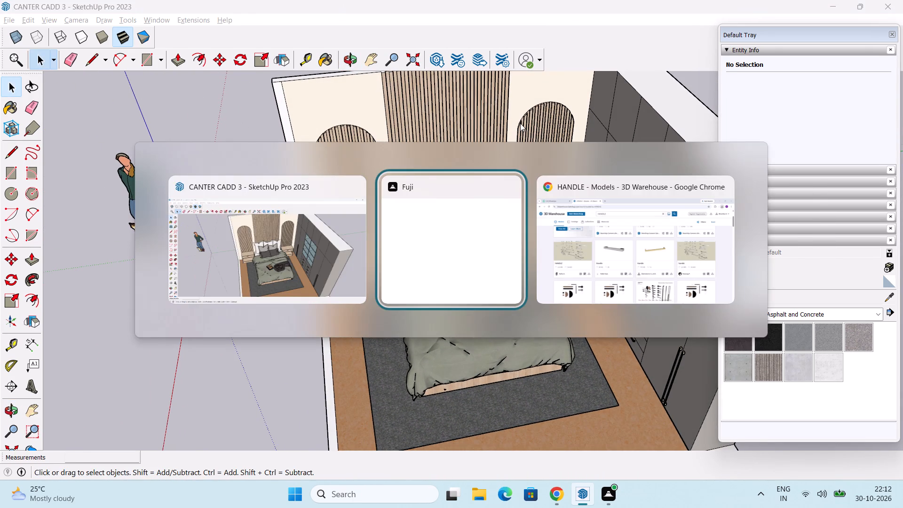
key("alt+Tab")
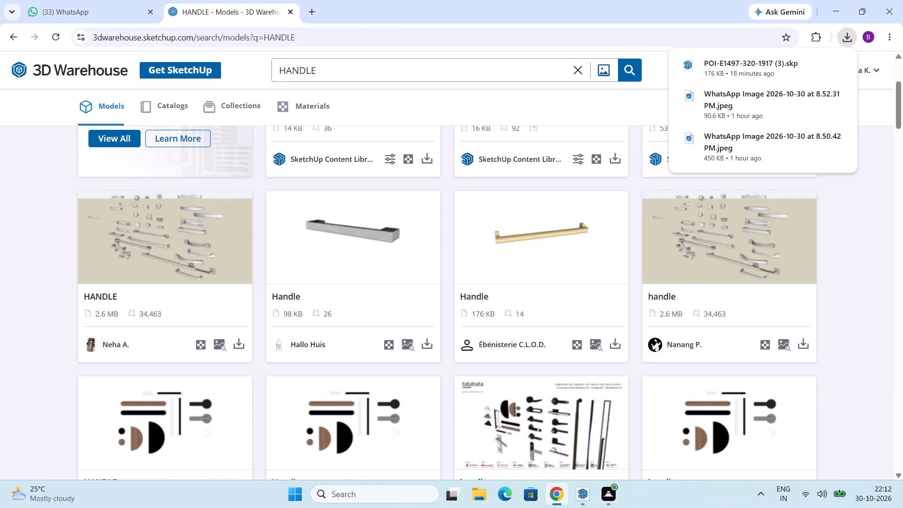
left_click(338, 68)
double_click(338, 68)
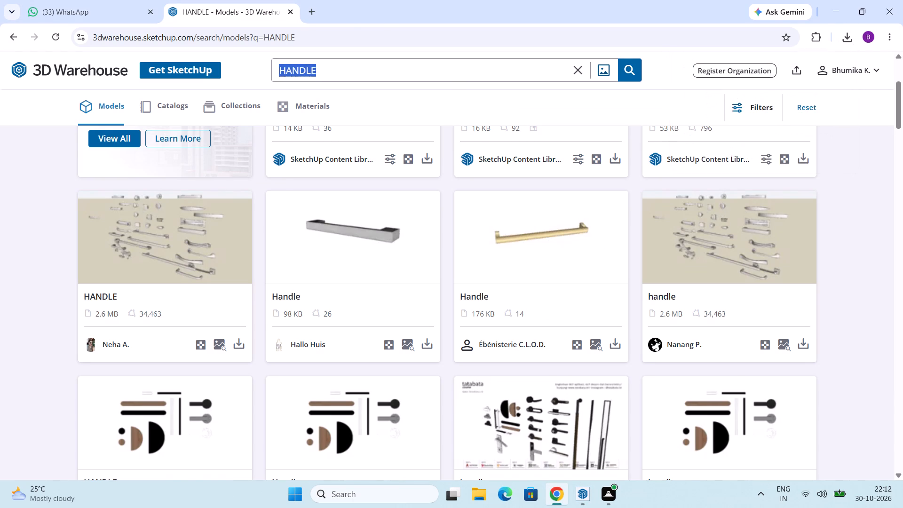
type("fra")
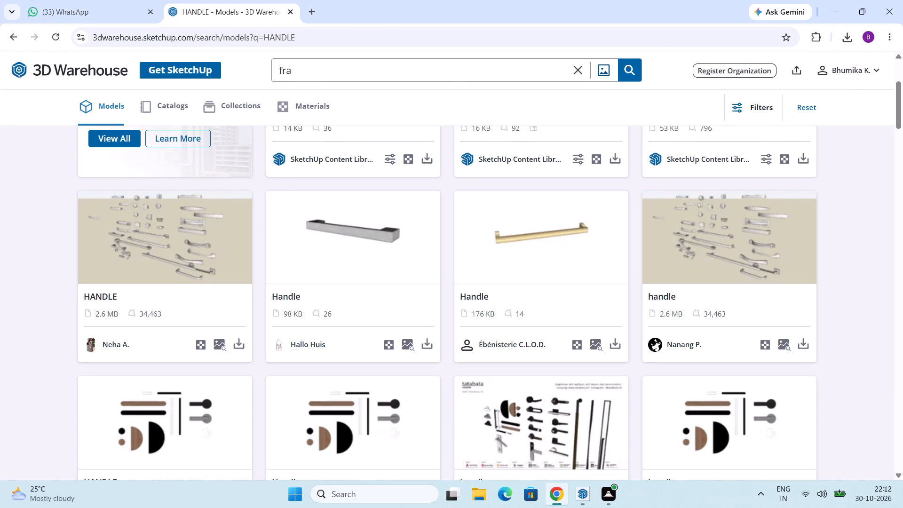
key("m")
type("es")
key("Return")
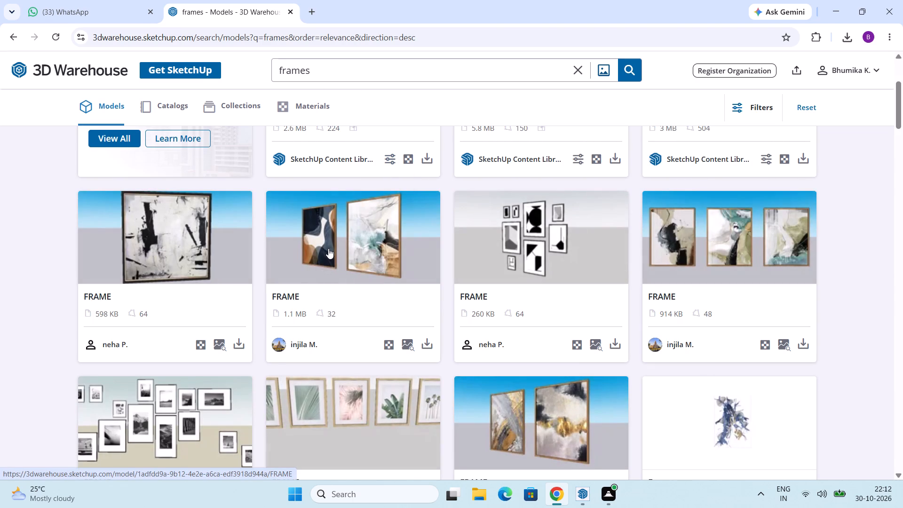
Browse the frame models for wall art that suits the bedroom.
scroll(433, 263, "down", 1)
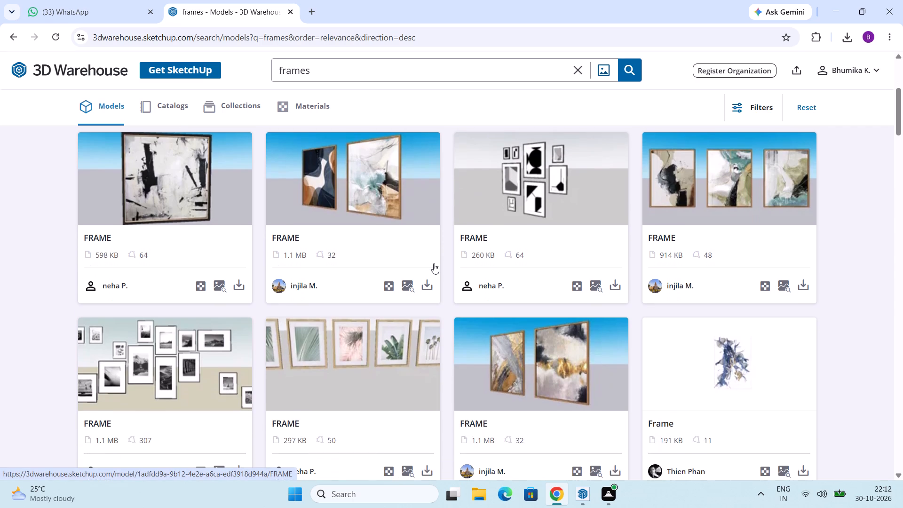
scroll(436, 262, "down", 3)
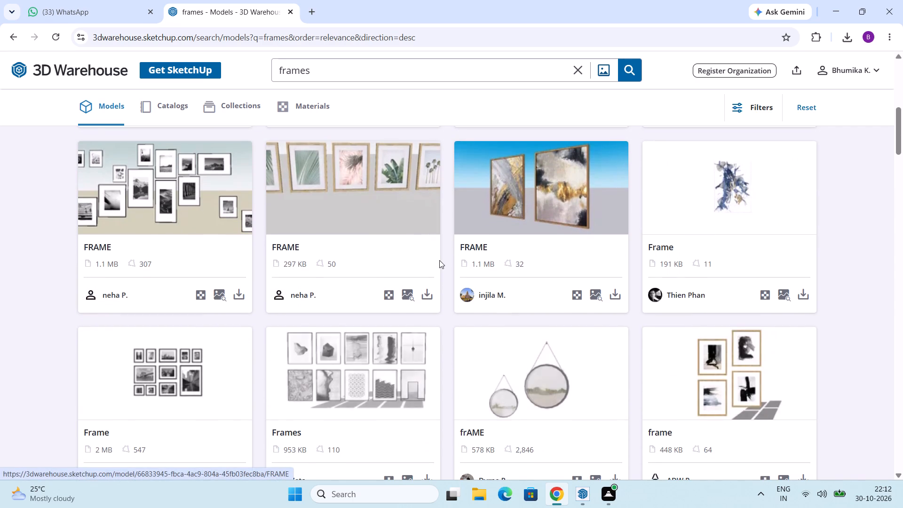
scroll(439, 260, "down", 7)
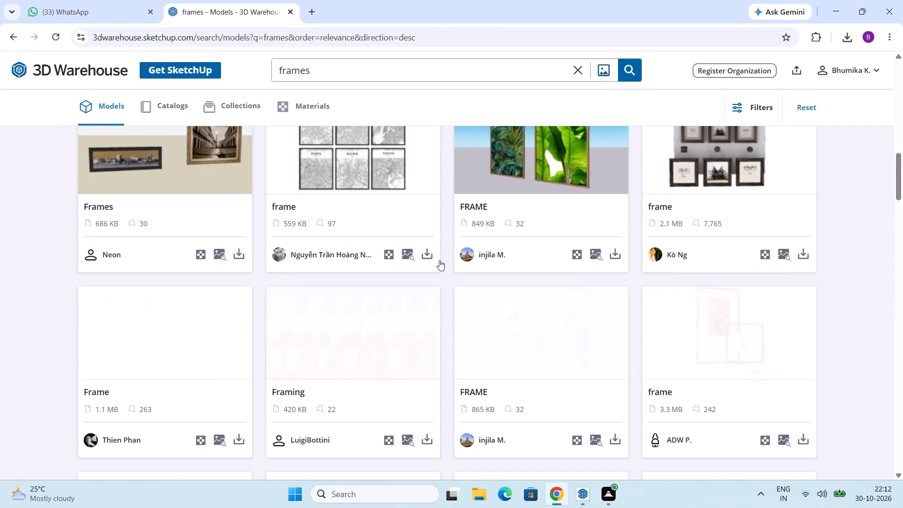
scroll(439, 260, "down", 4)
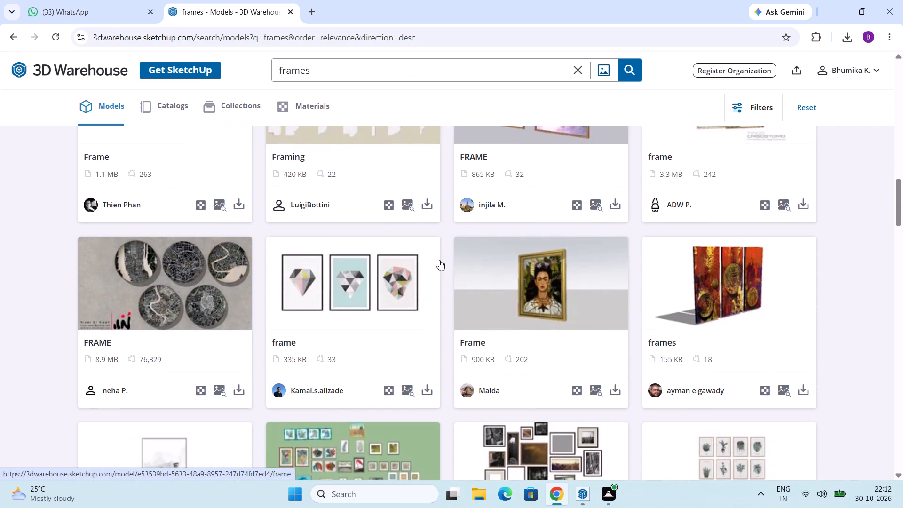
scroll(439, 260, "up", 3)
scroll(439, 260, "down", 4)
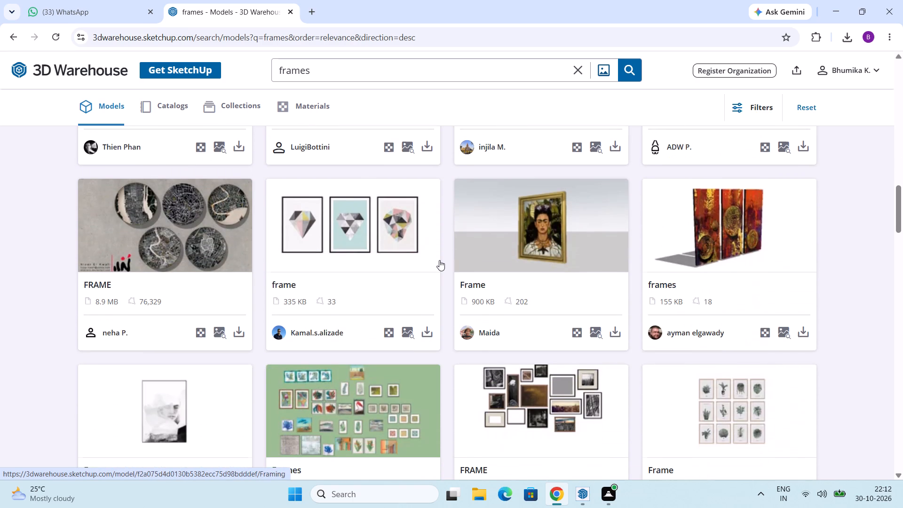
scroll(439, 260, "down", 4)
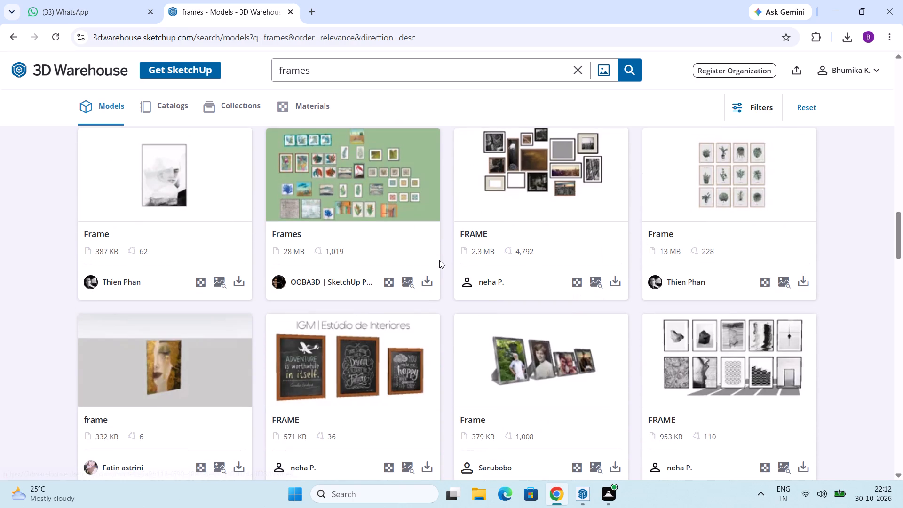
scroll(439, 260, "down", 8)
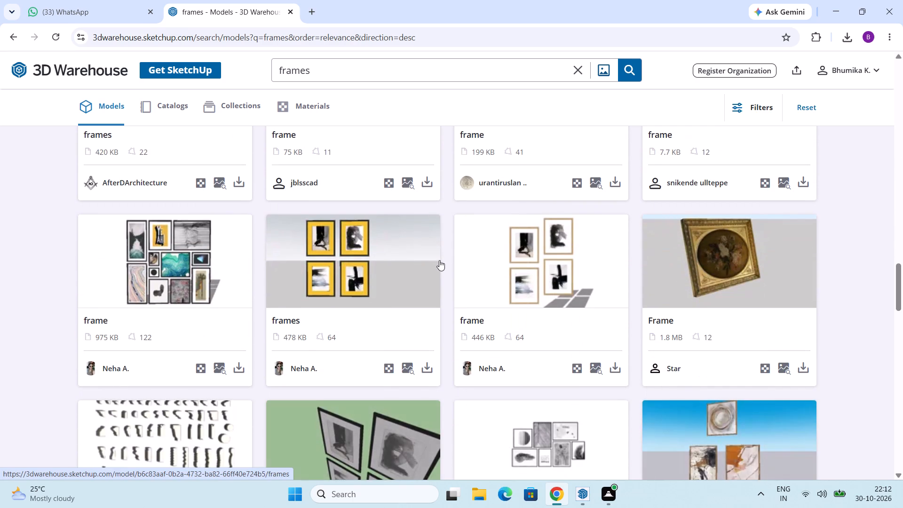
scroll(439, 260, "down", 6)
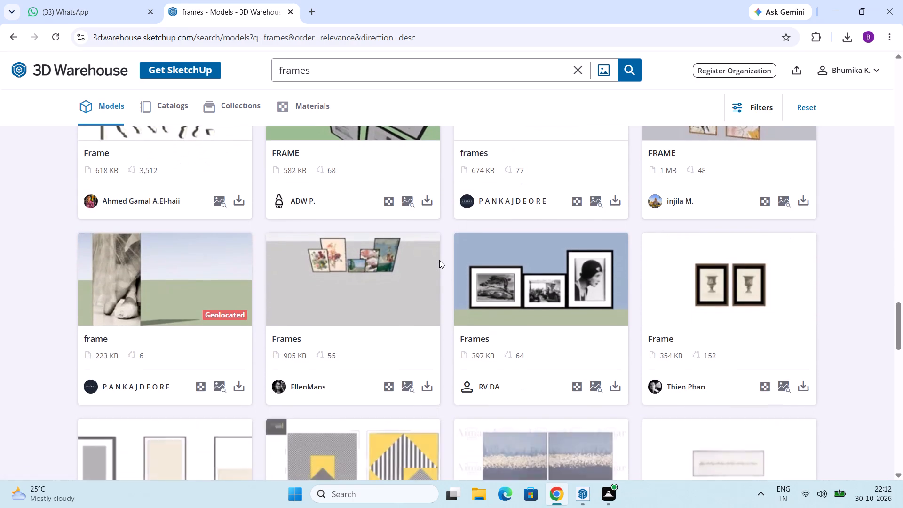
scroll(439, 260, "down", 9)
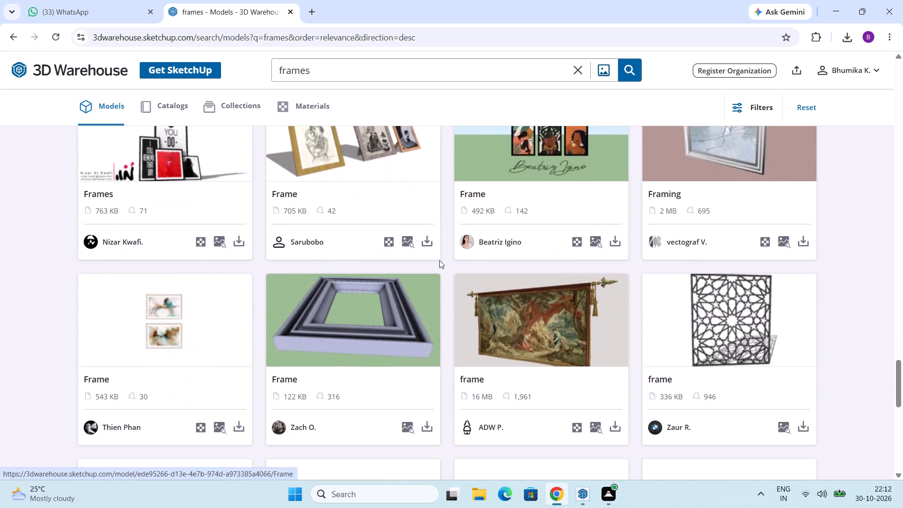
scroll(439, 260, "up", 2)
scroll(439, 260, "down", 10)
scroll(439, 260, "up", 5)
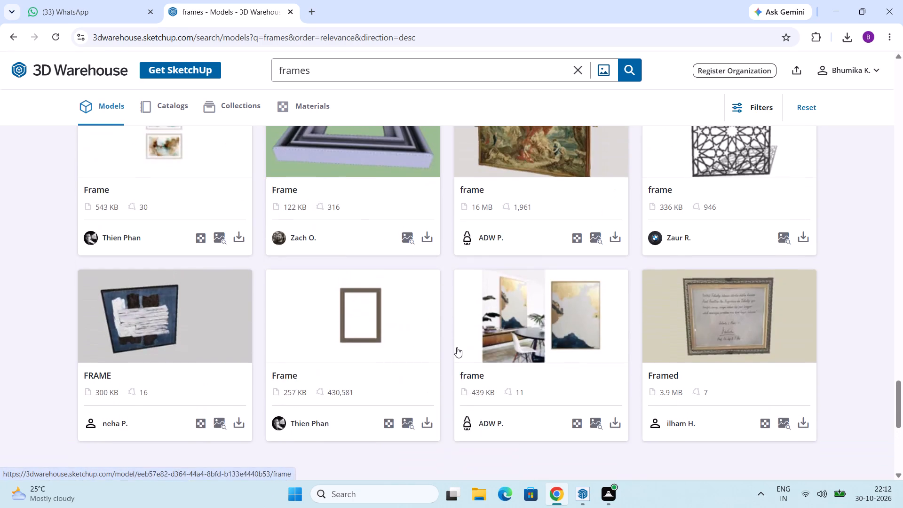
Find the FRAME model with two wooden-framed abstract artworks, inspect its preview, and download it as a SketchUp file.
scroll(458, 345, "down", 4)
left_click(479, 276)
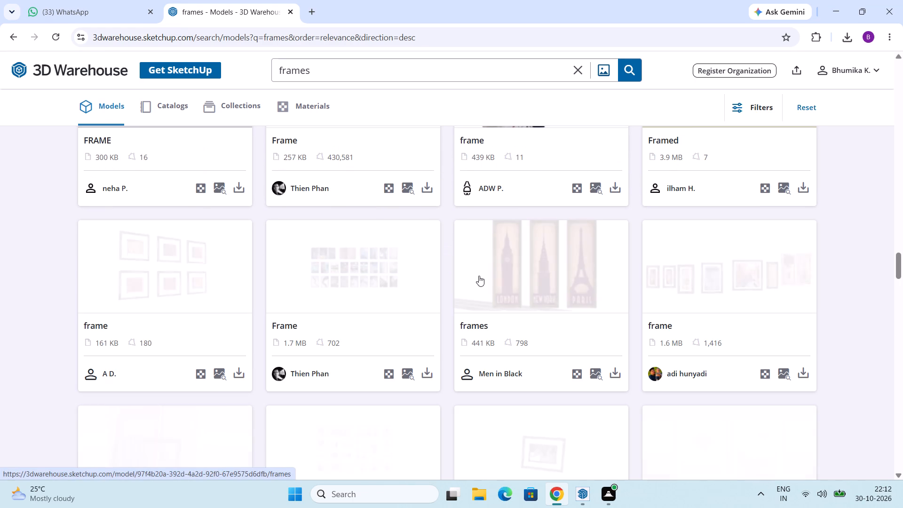
scroll(497, 277, "down", 4)
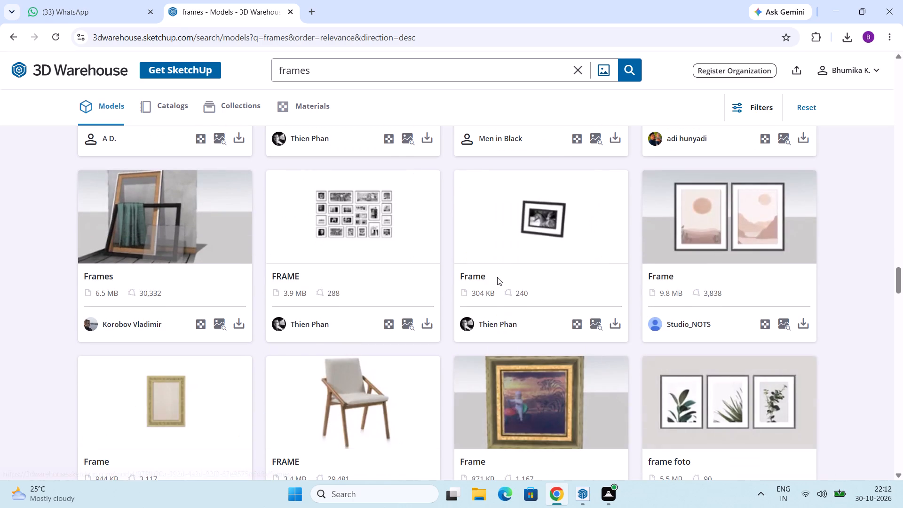
scroll(497, 277, "down", 11)
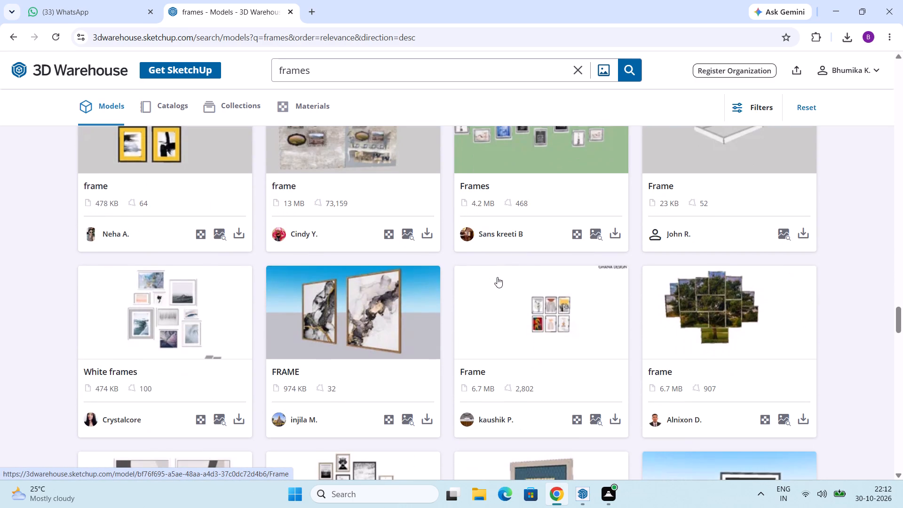
left_click(388, 303)
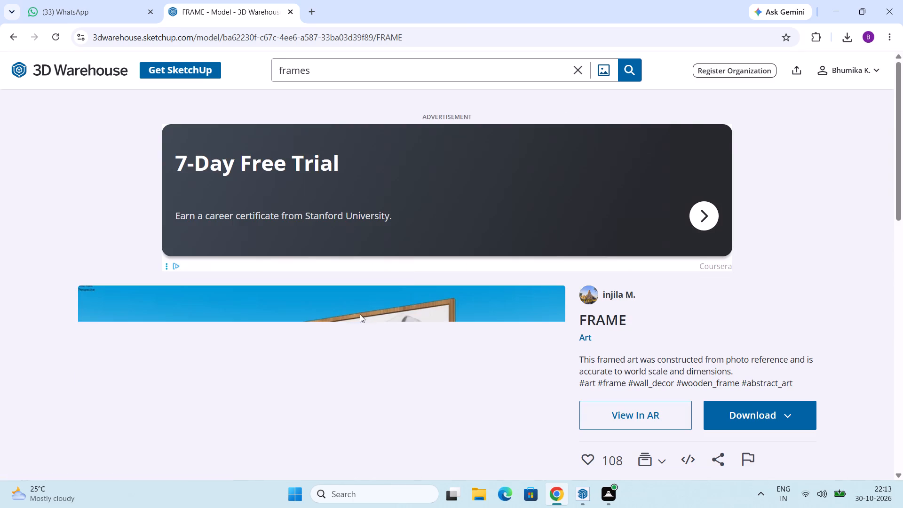
scroll(360, 314, "down", 3)
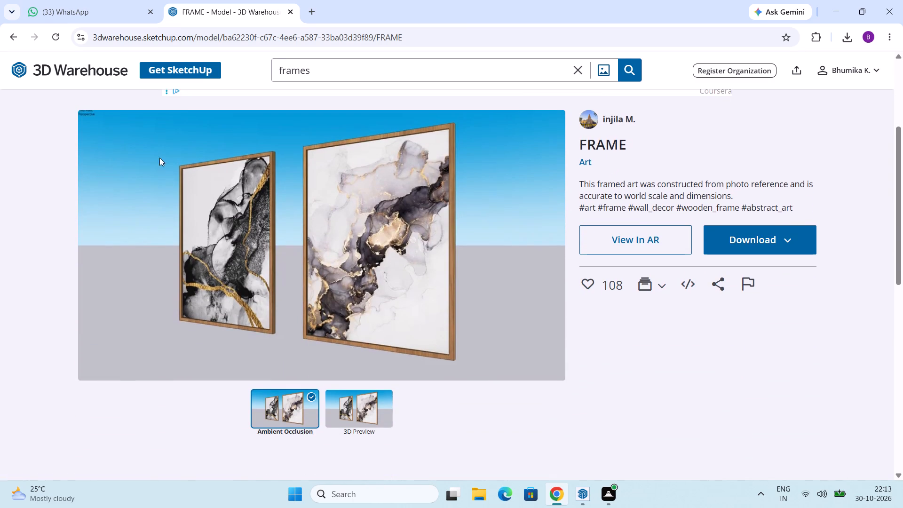
left_click(15, 37)
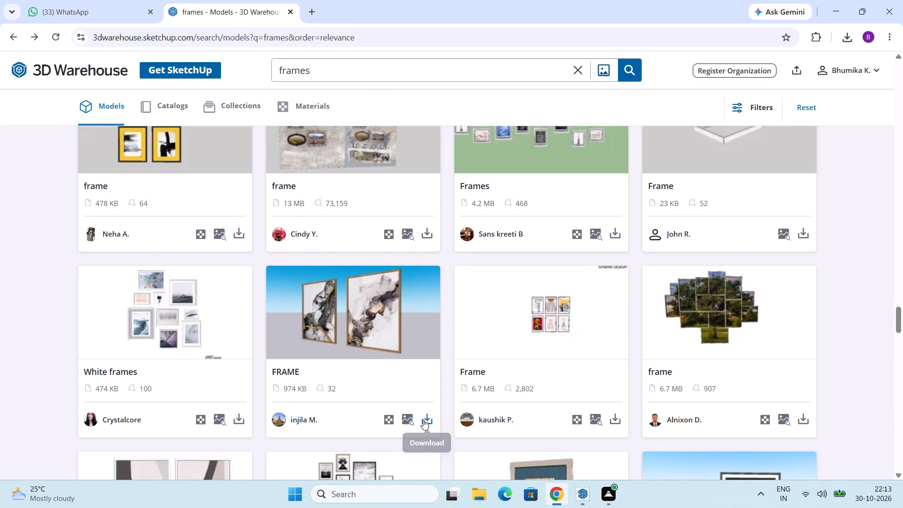
left_click(431, 420)
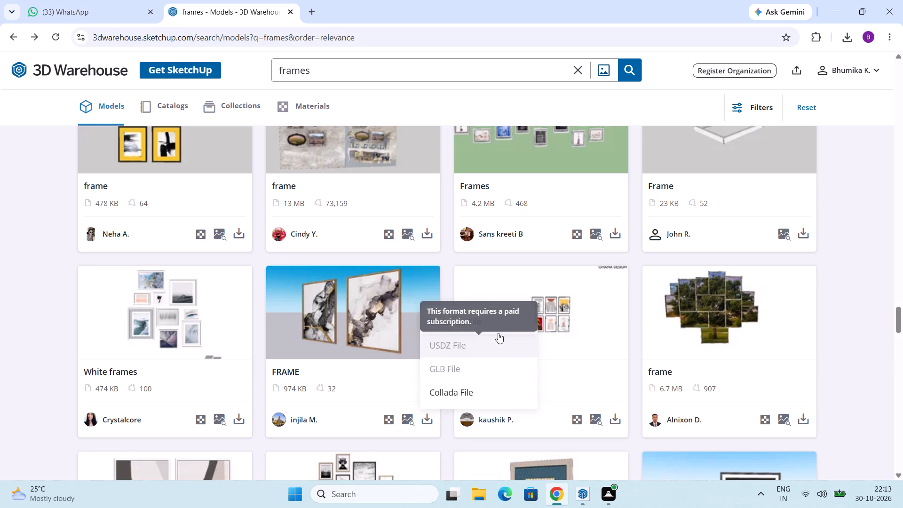
left_click(495, 328)
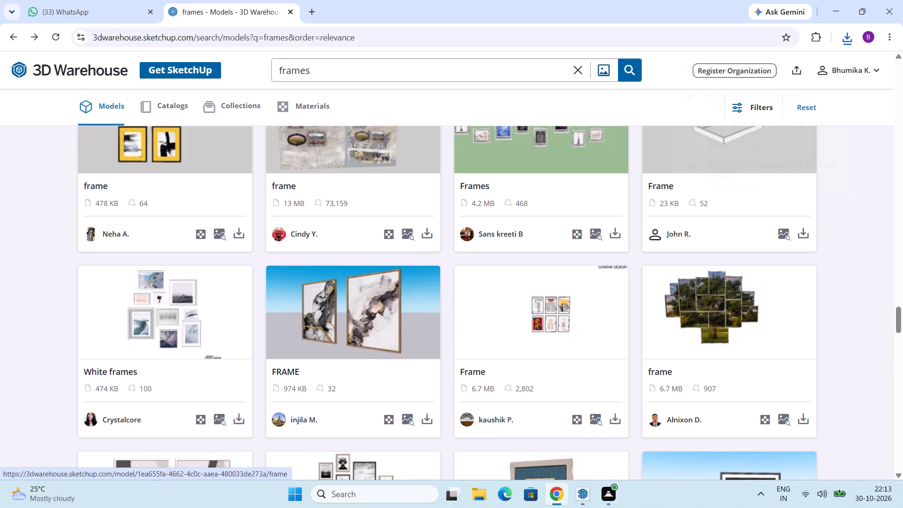
Search the 3D Warehouse models for "bed lamp".
double_click(326, 72)
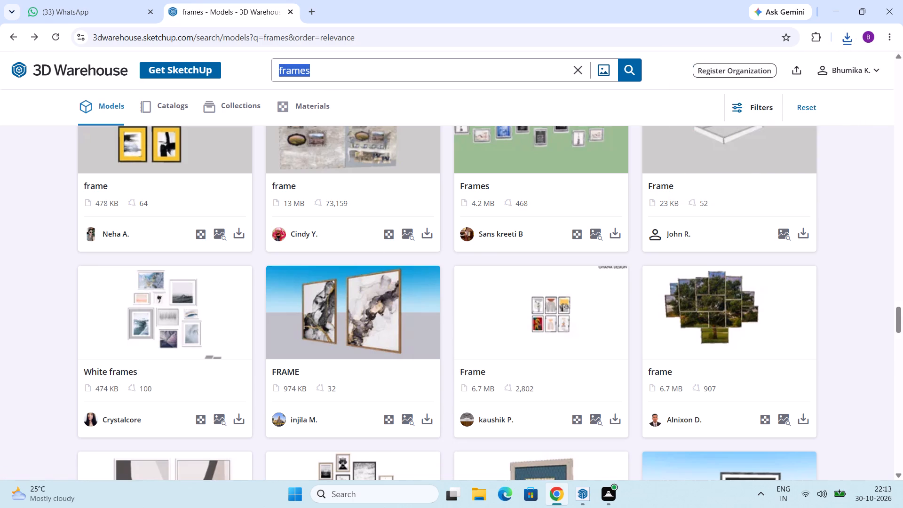
type("bed lamp")
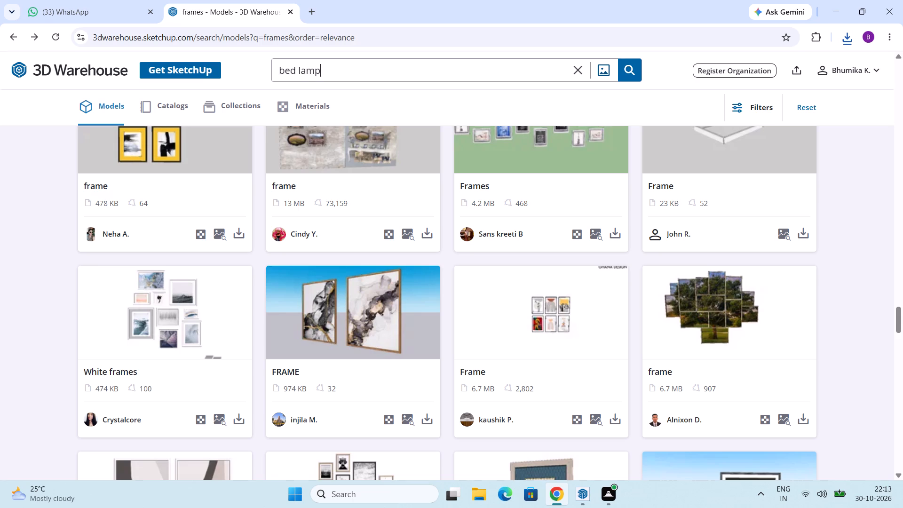
key("Return")
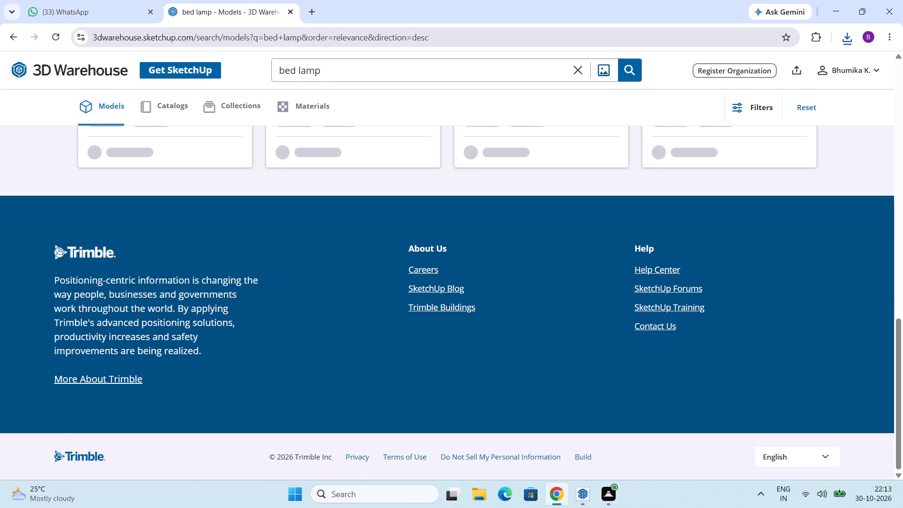
Browse the bed lamp models for a table lamp that suits the bedroom.
scroll(373, 230, "up", 4)
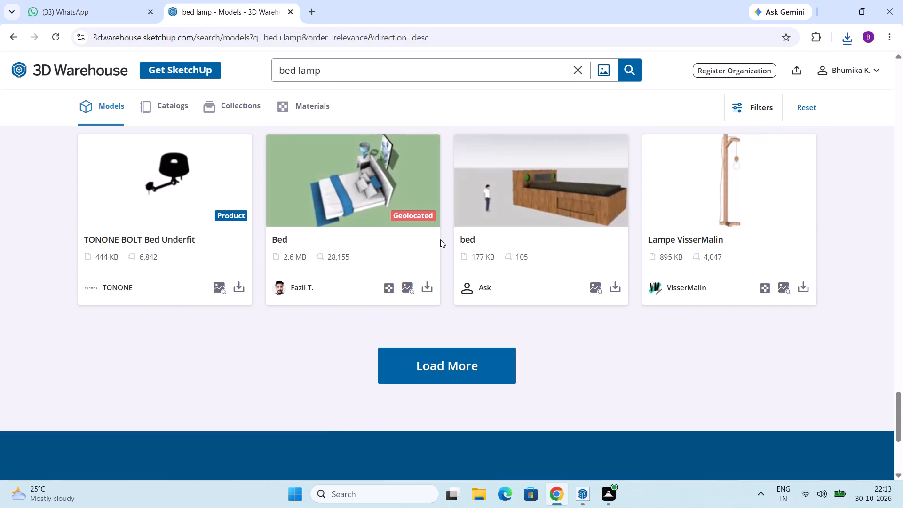
scroll(442, 239, "up", 3)
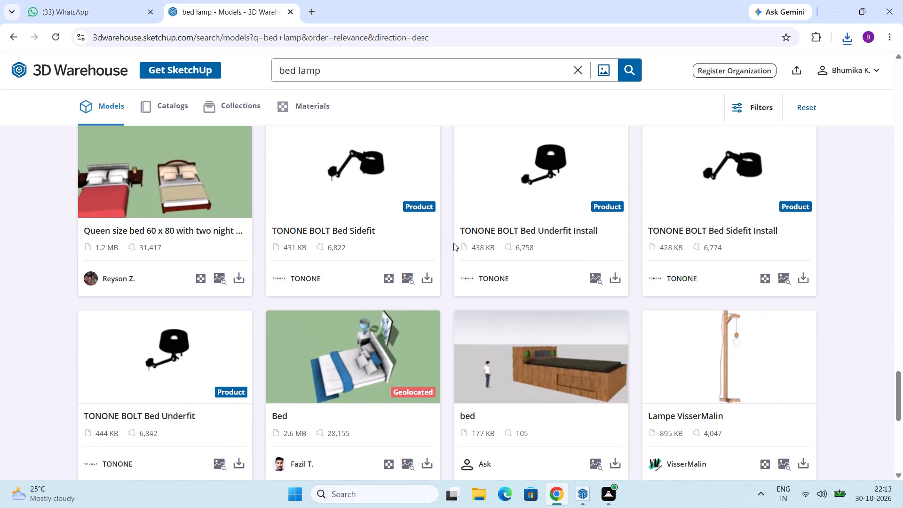
scroll(453, 243, "up", 9)
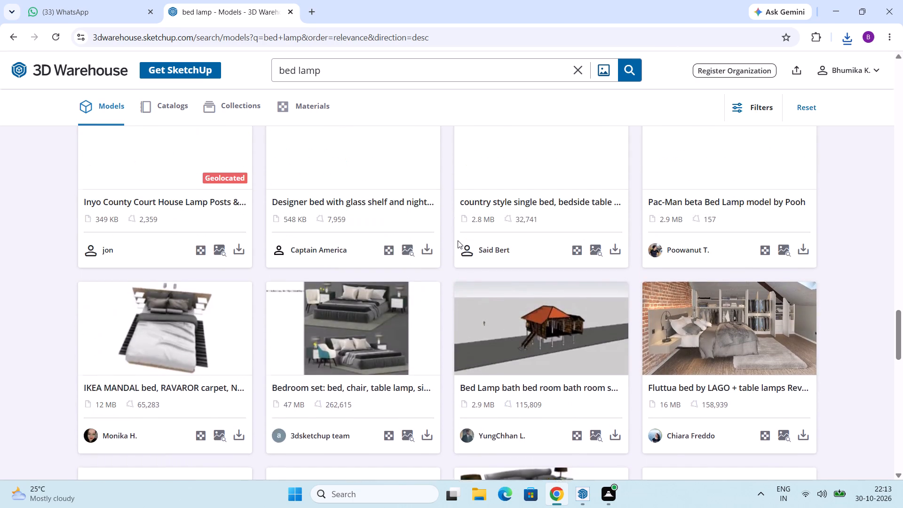
scroll(458, 240, "up", 7)
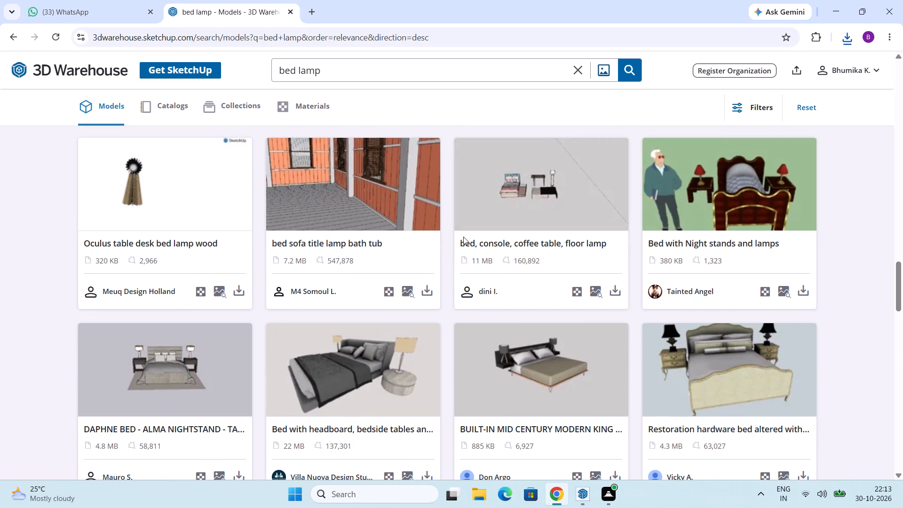
scroll(352, 236, "up", 4)
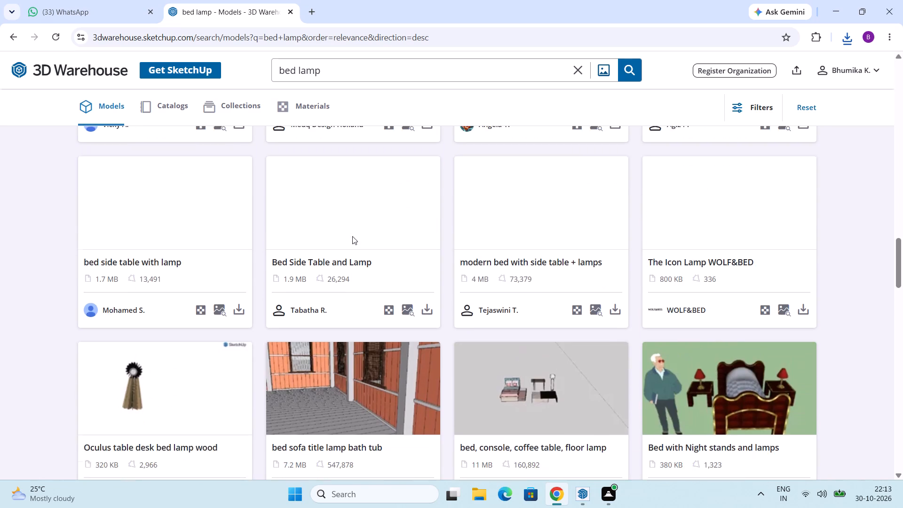
scroll(359, 242, "up", 8)
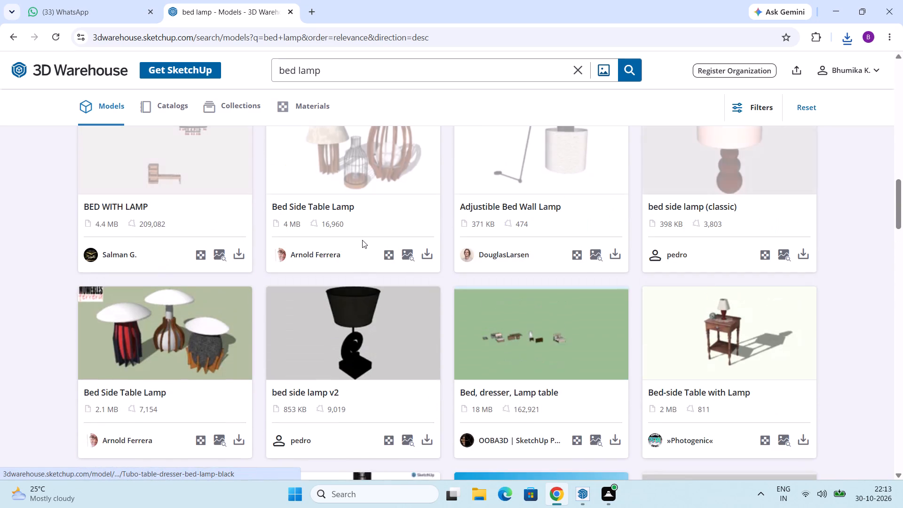
scroll(362, 240, "down", 2)
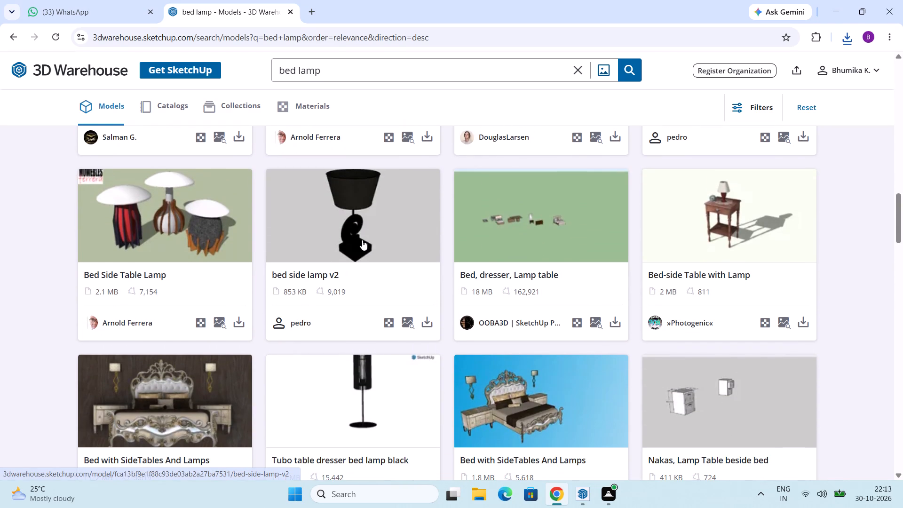
scroll(362, 240, "up", 4)
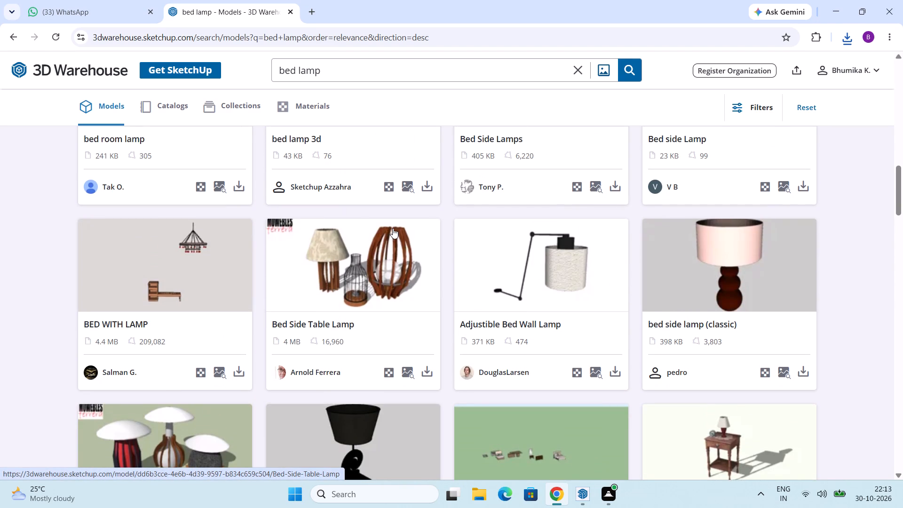
scroll(393, 228, "up", 3)
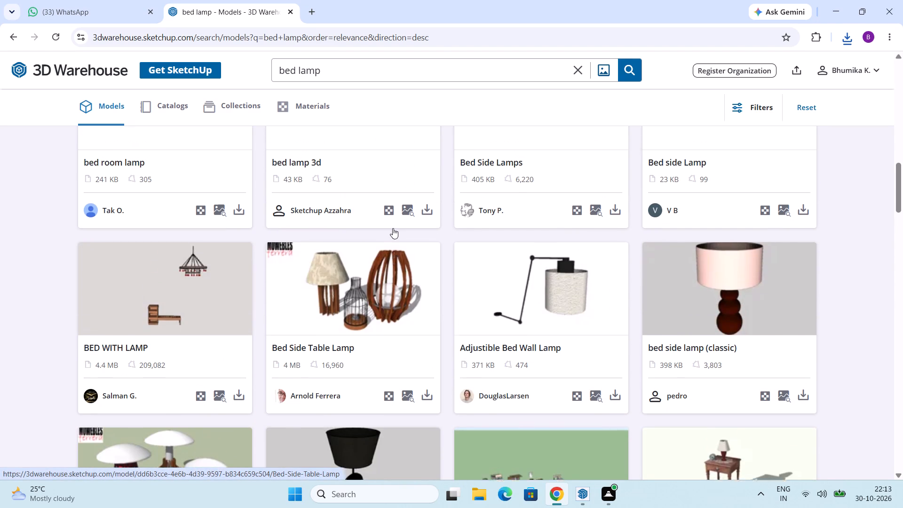
scroll(393, 228, "up", 7)
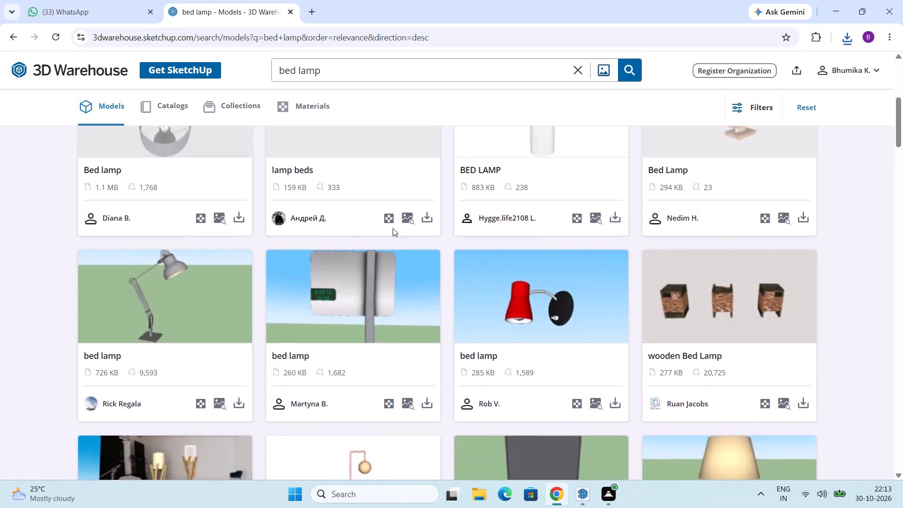
scroll(393, 228, "up", 14)
scroll(393, 228, "down", 4)
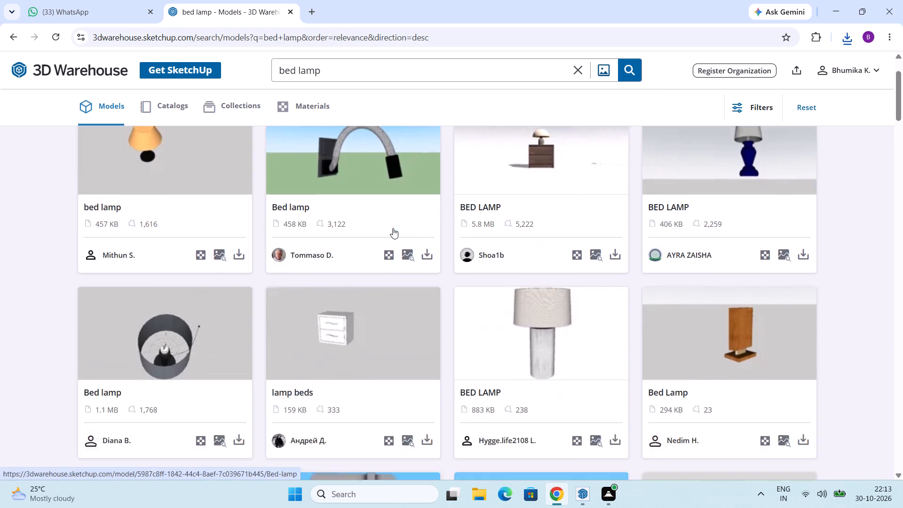
scroll(393, 228, "down", 8)
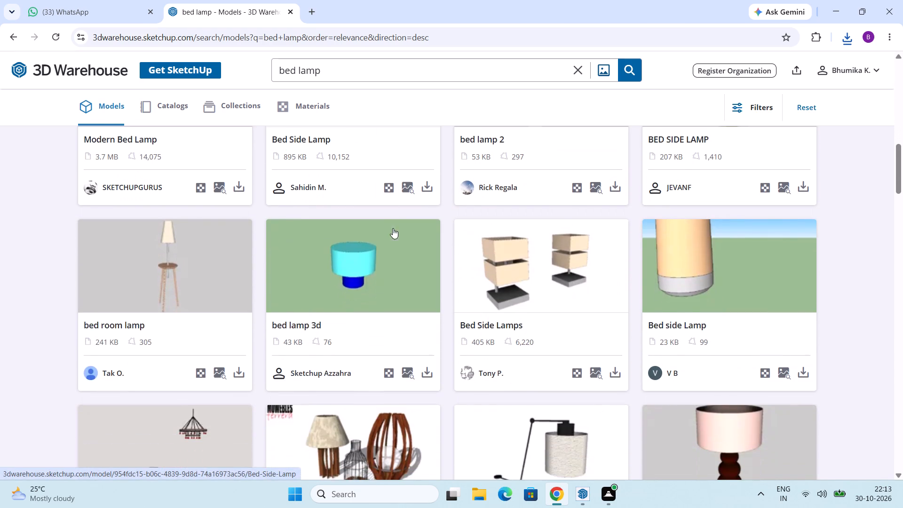
Download the "bed side lamp (classic)" model as a SketchUp file.
scroll(741, 268, "down", 4)
left_click(803, 322)
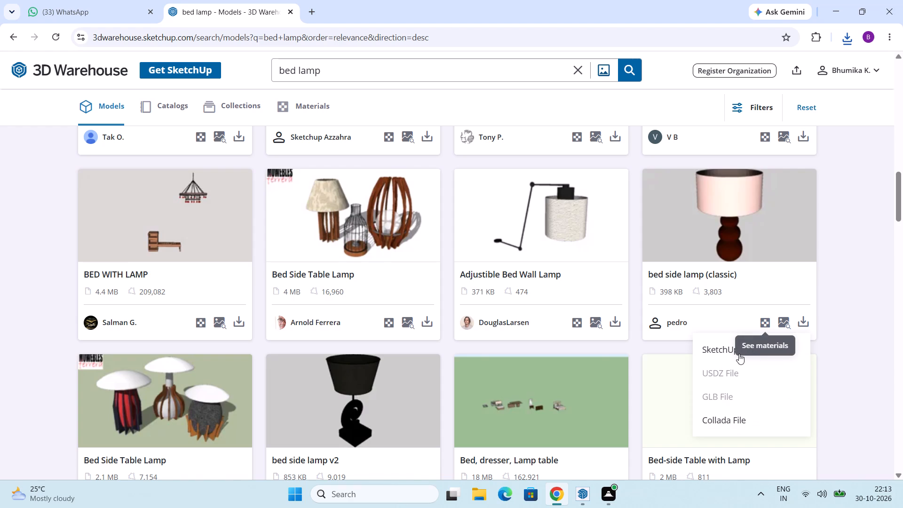
left_click(739, 354)
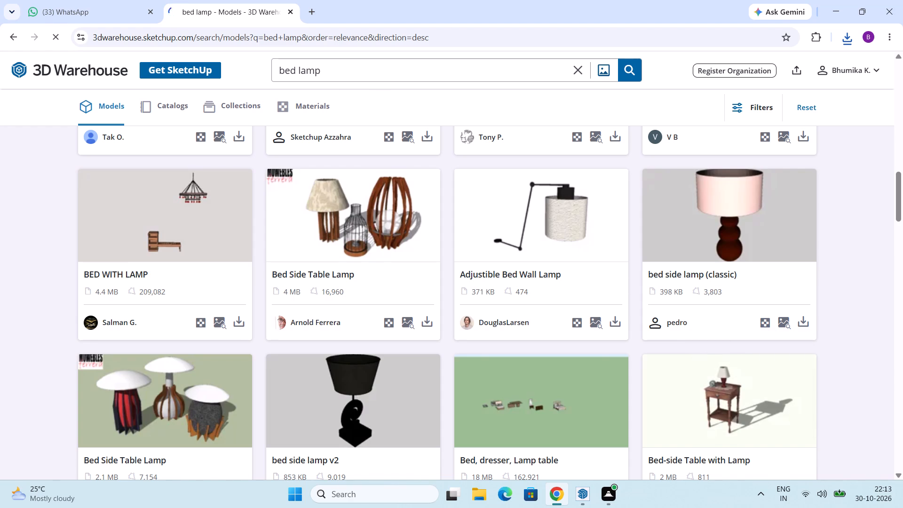
Replace the lamp search with a model search for "chandelier".
double_click(334, 71)
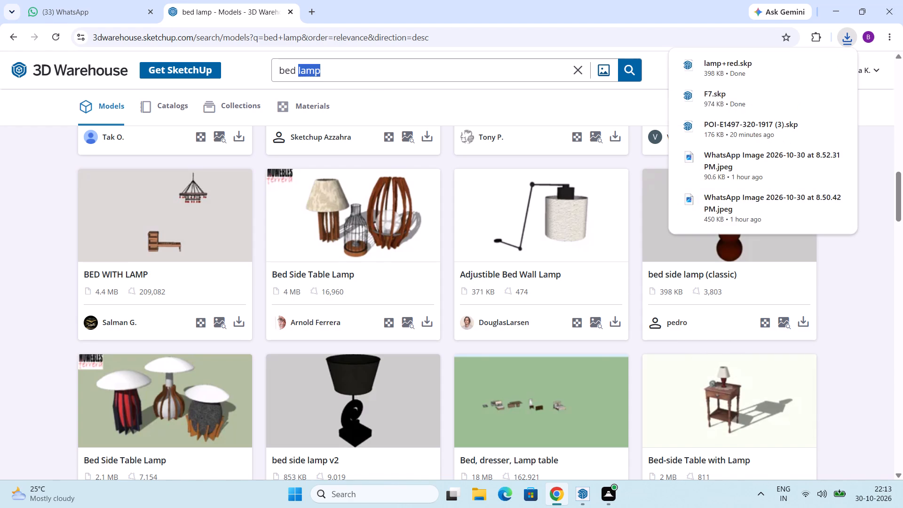
key("BackSpace")
key("BackSpace")
key("BackSpace")
key("BackSpace")
key("BackSpace")
key("BackSpace")
key("BackSpace")
key("BackSpace")
key("BackSpace")
key("BackSpace")
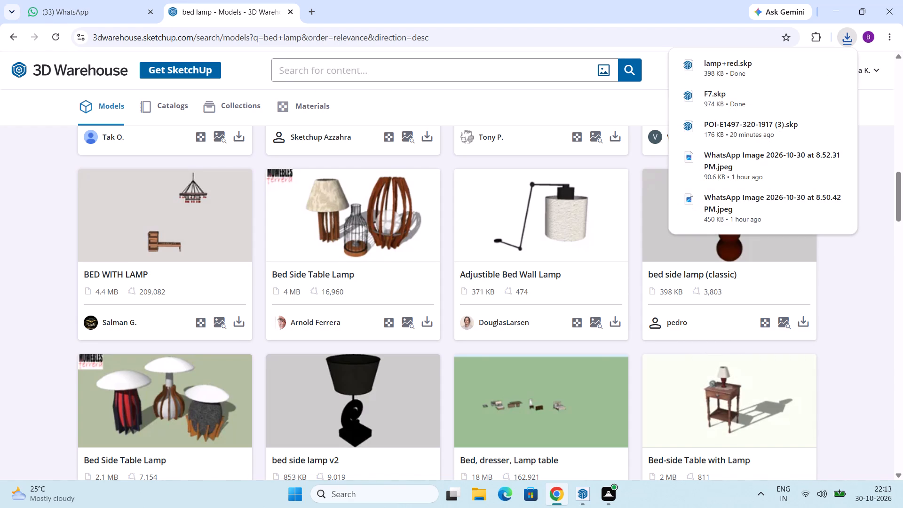
key("h")
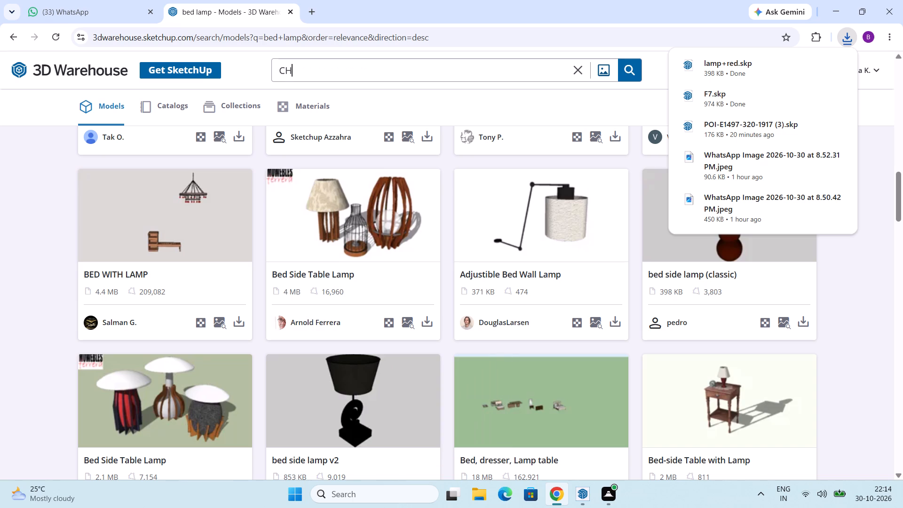
key("BackSpace")
key("BackSpace")
type("chan")
type("delier")
key("Return")
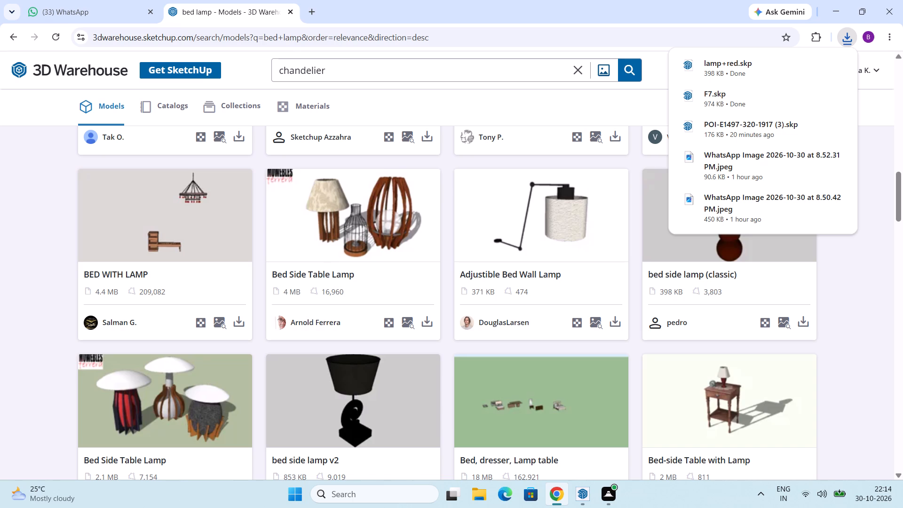
Browse the chandelier models for a hanging light that suits the bedroom.
scroll(392, 224, "up", 3)
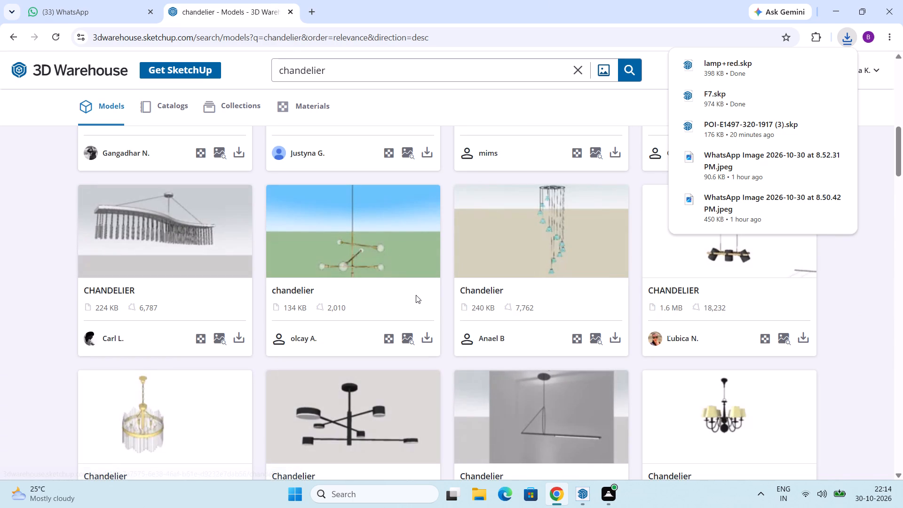
scroll(416, 295, "up", 9)
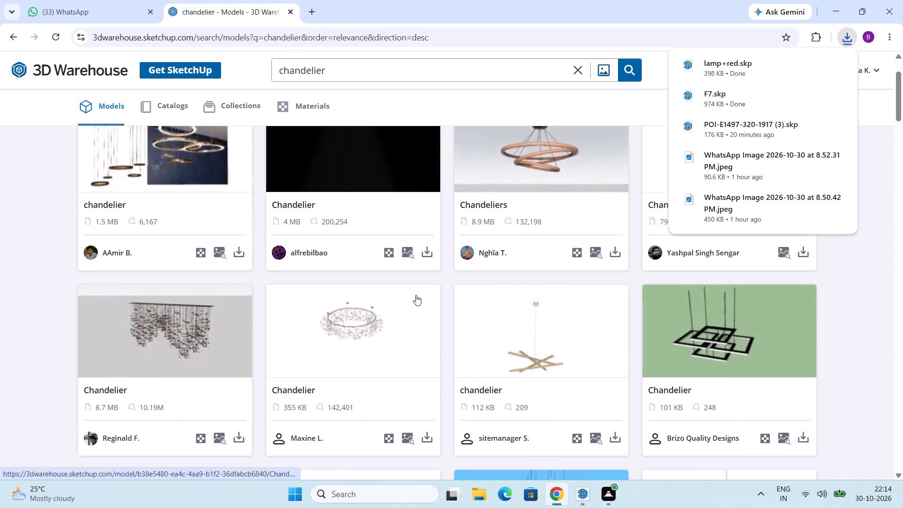
scroll(416, 295, "up", 9)
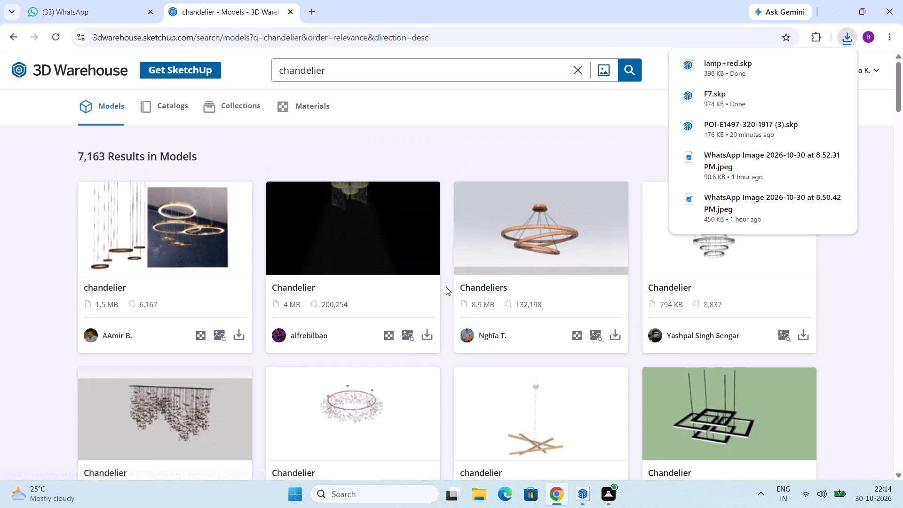
scroll(446, 287, "down", 2)
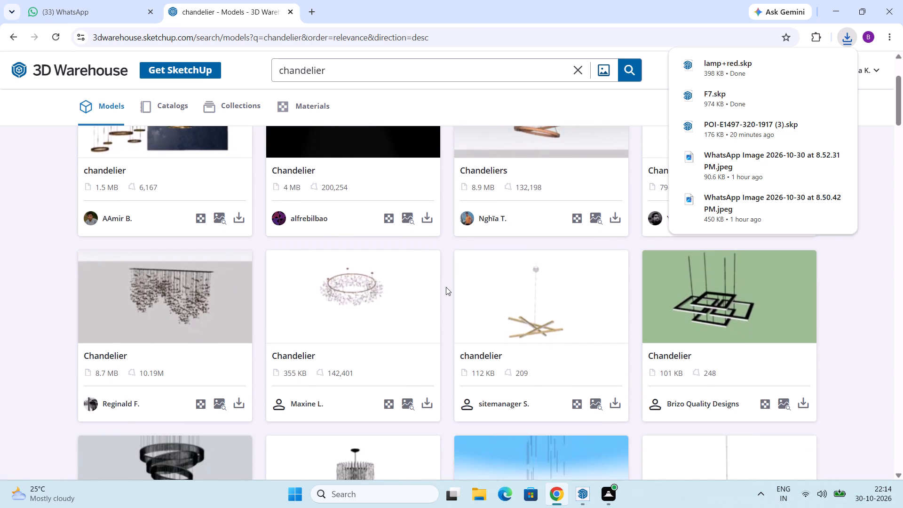
scroll(446, 287, "down", 10)
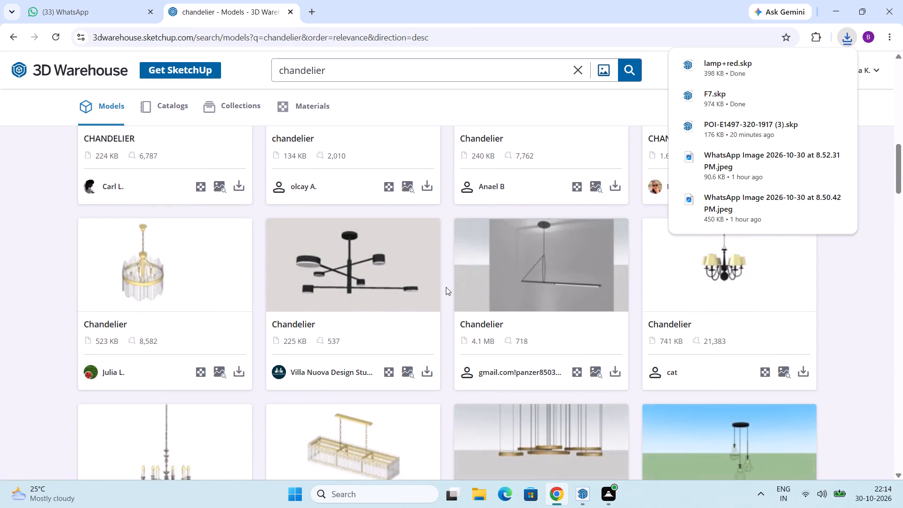
scroll(446, 287, "down", 5)
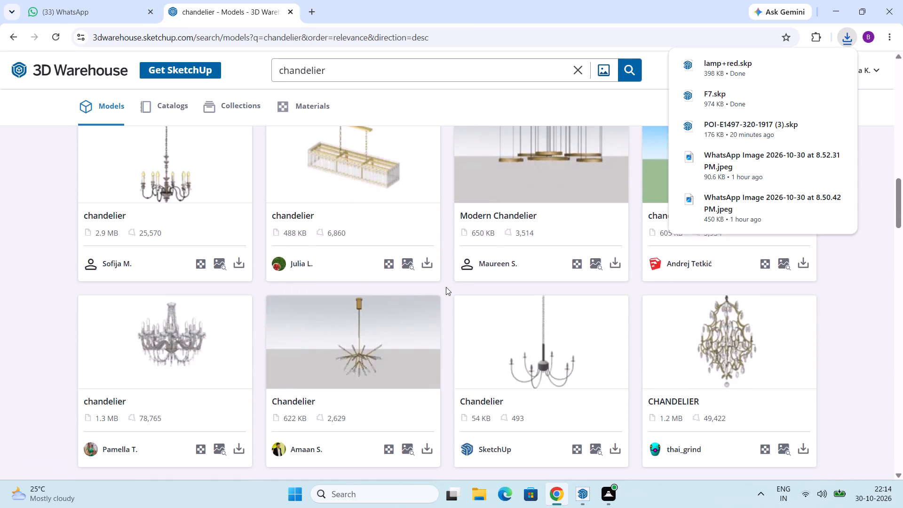
scroll(446, 287, "down", 3)
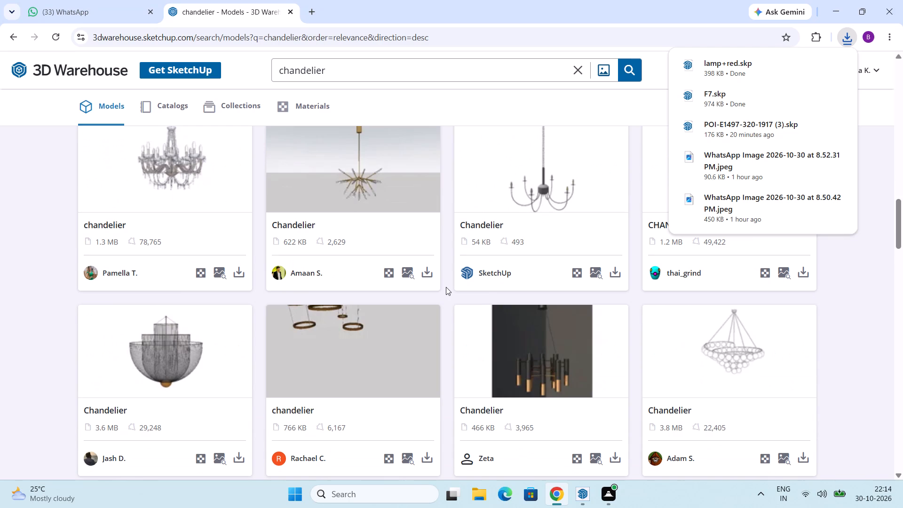
scroll(446, 287, "down", 5)
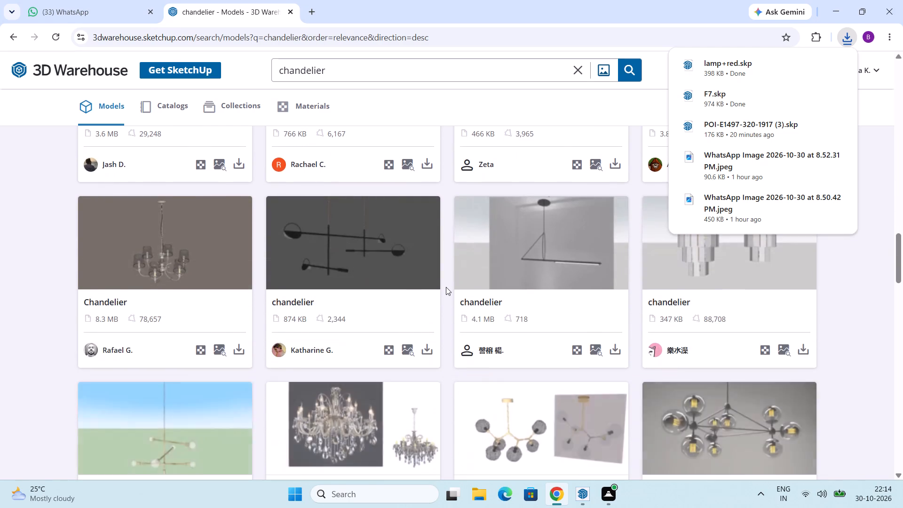
scroll(446, 287, "down", 2)
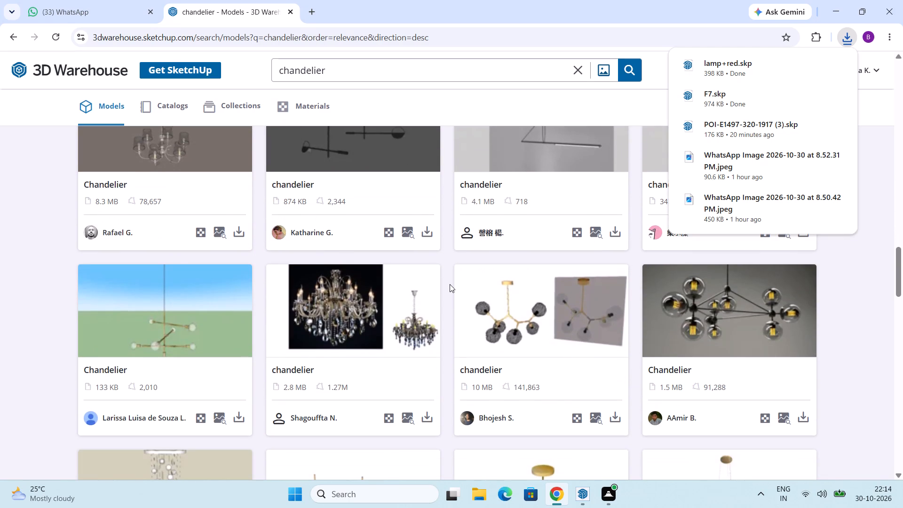
scroll(444, 284, "down", 4)
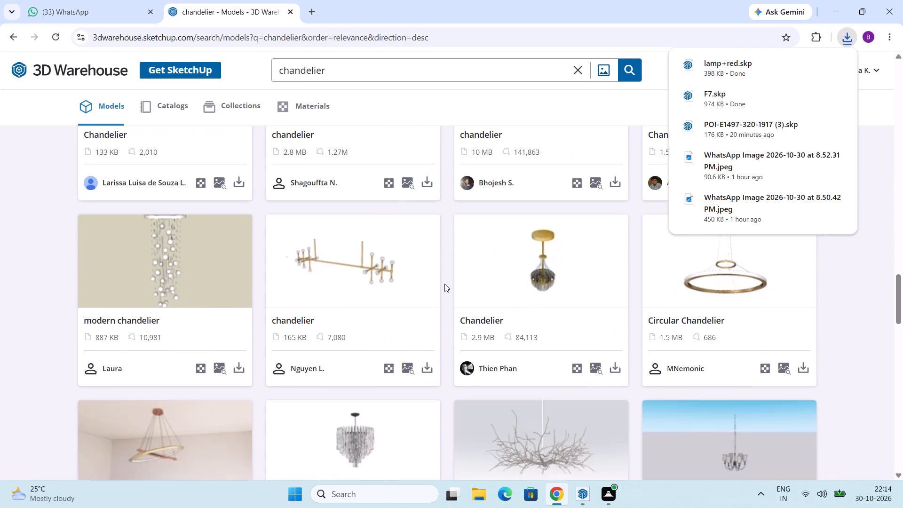
scroll(444, 284, "down", 4)
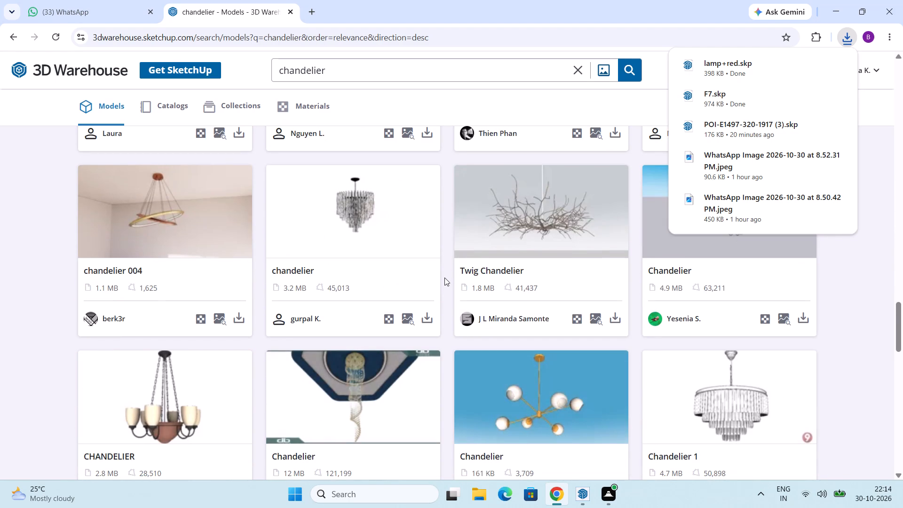
scroll(444, 278, "down", 3)
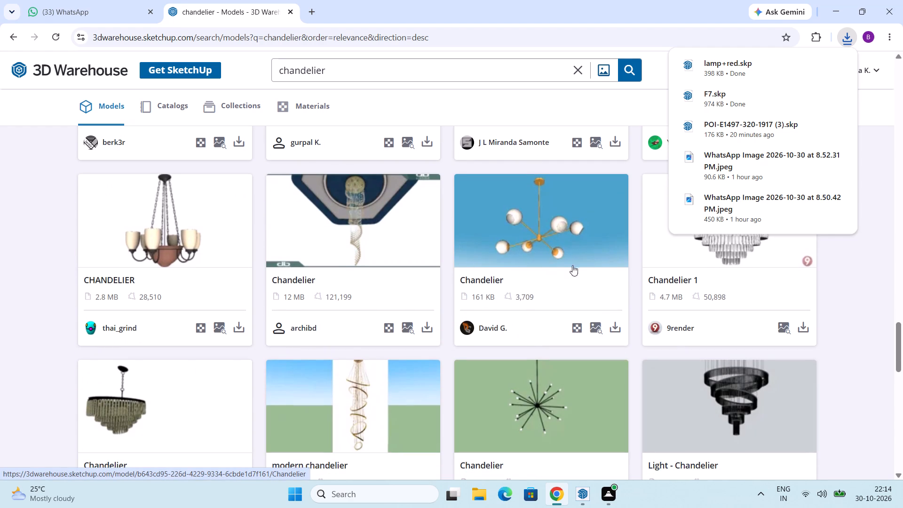
Examine the golden chandelier with white globes on its model page, and compare it with further chandelier results.
left_click(576, 234)
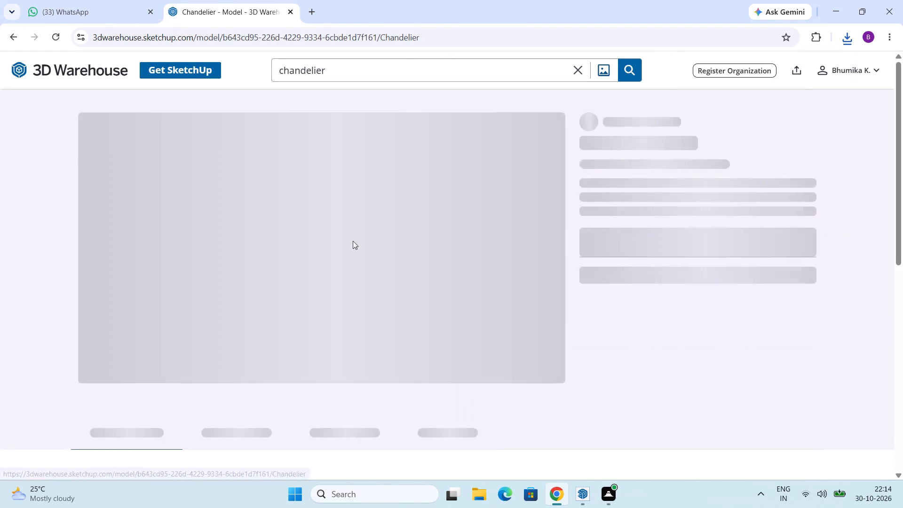
scroll(324, 262, "down", 4)
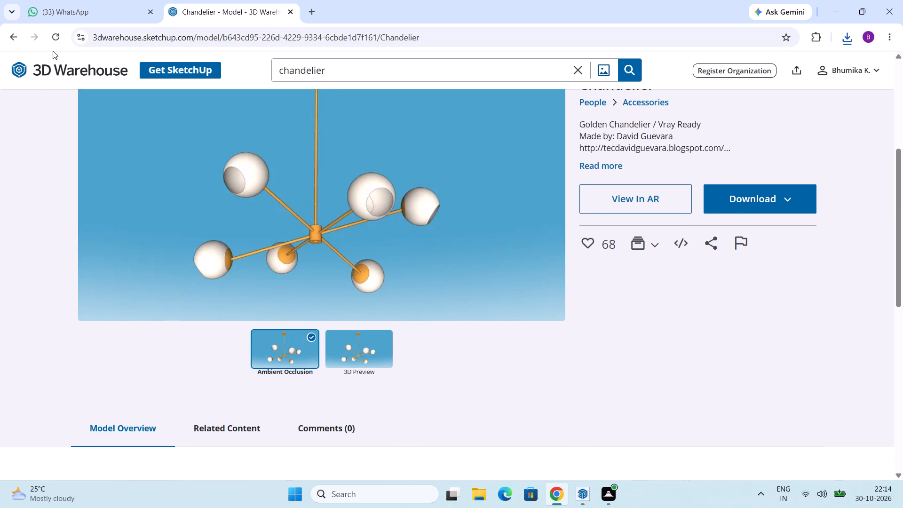
left_click(11, 36)
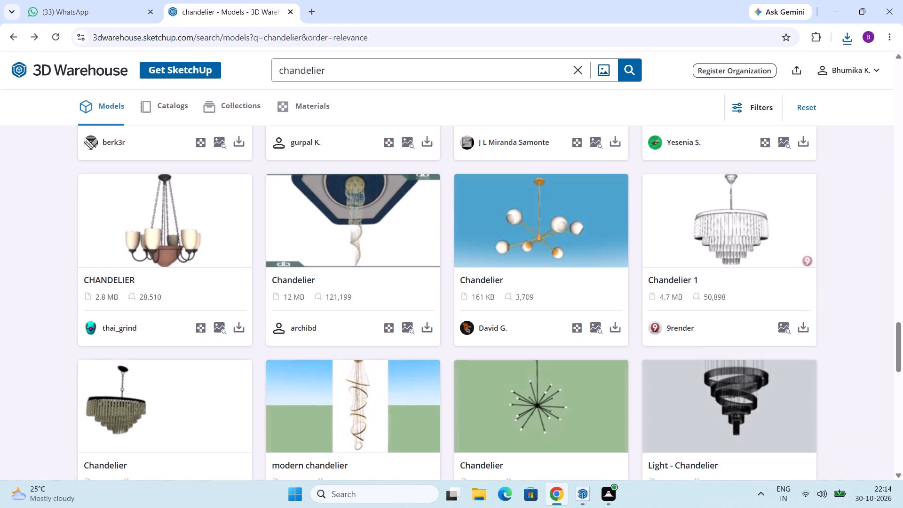
scroll(534, 281, "down", 2)
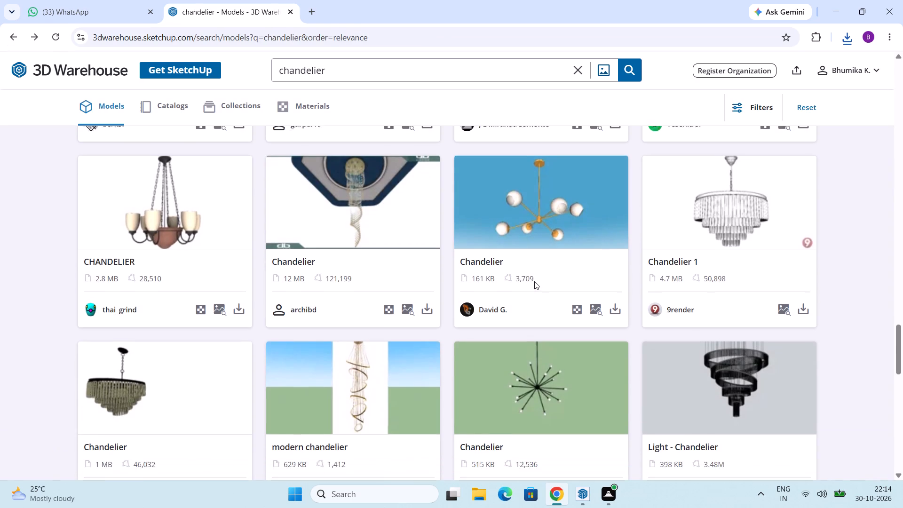
scroll(534, 281, "down", 3)
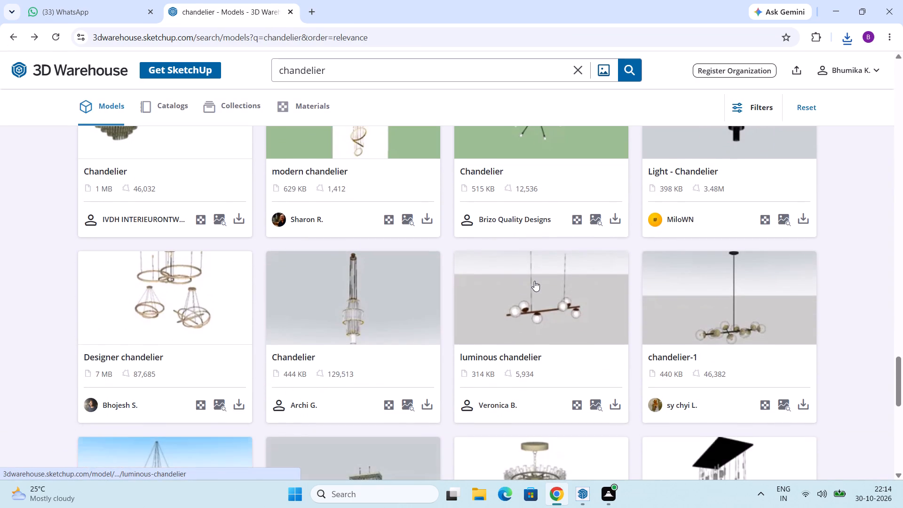
scroll(534, 281, "down", 4)
scroll(534, 280, "up", 6)
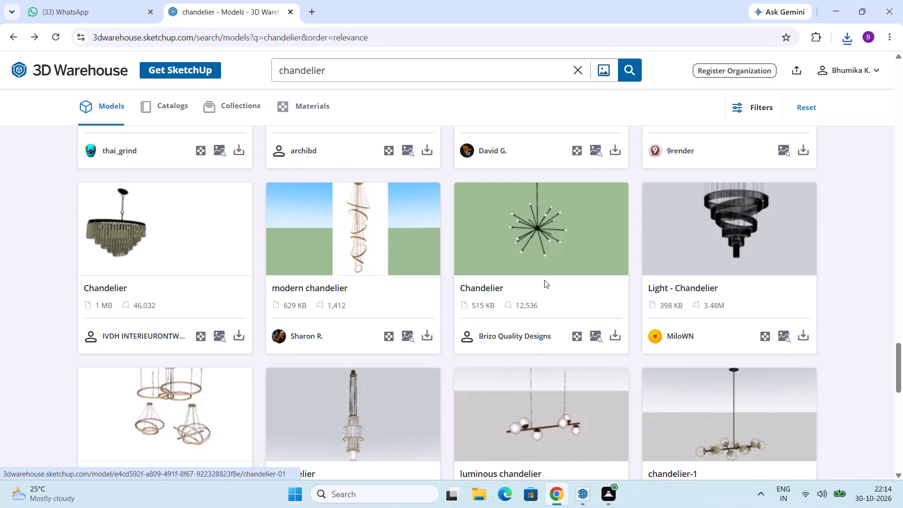
scroll(544, 280, "up", 3)
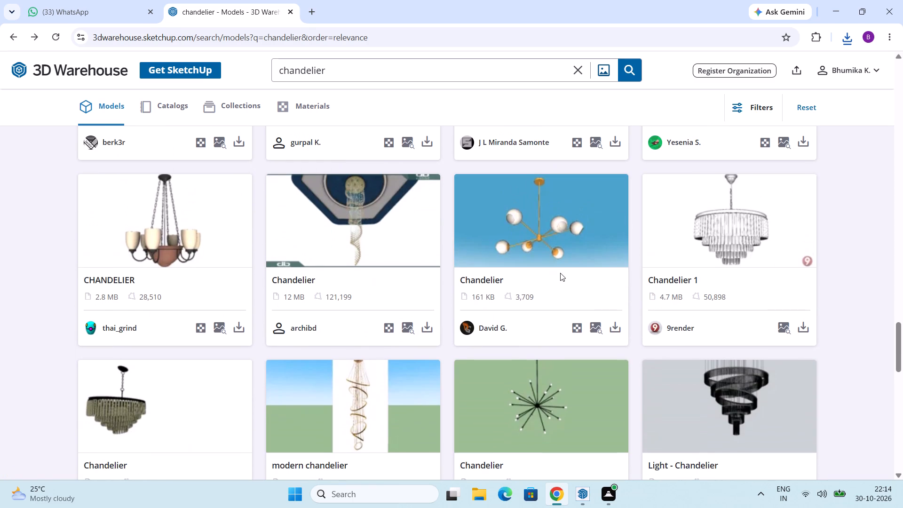
Download the 161 KB golden "Chandelier" model with white globes as a SketchUp file.
left_click(617, 325)
left_click(630, 355)
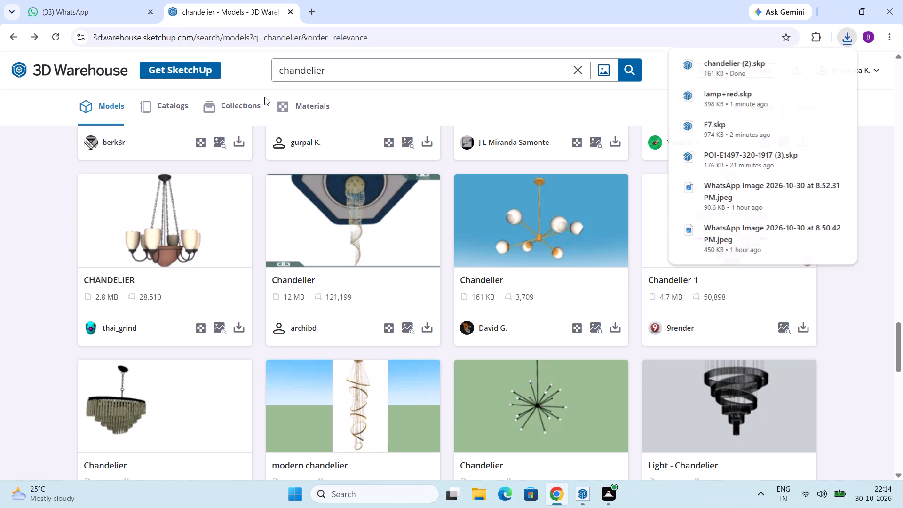
Switch to SketchUp, import the downloaded F7 picture frames and place them outside the bedroom near the origin.
key("alt+Tab")
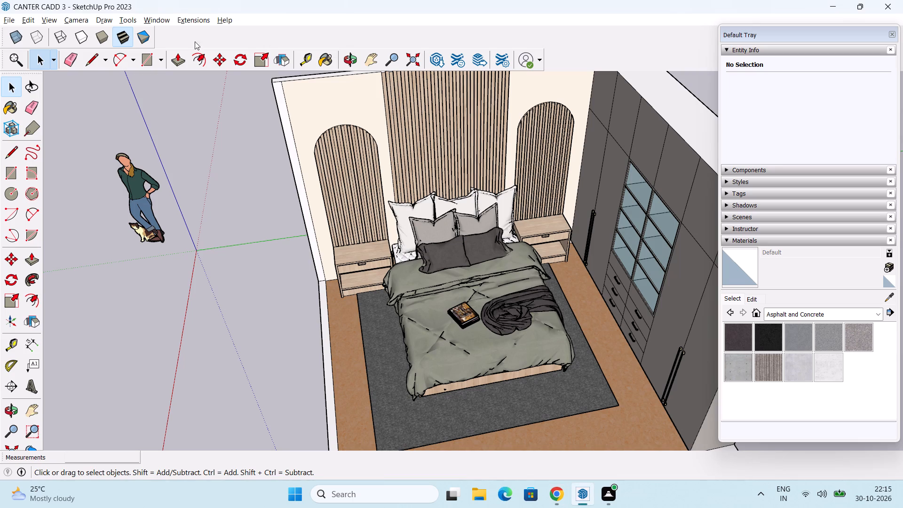
left_click(2, 19)
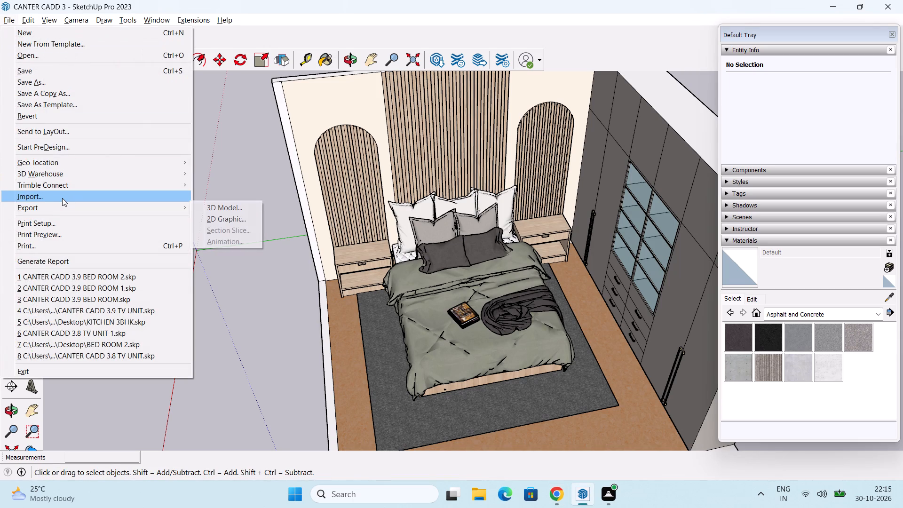
left_click(63, 197)
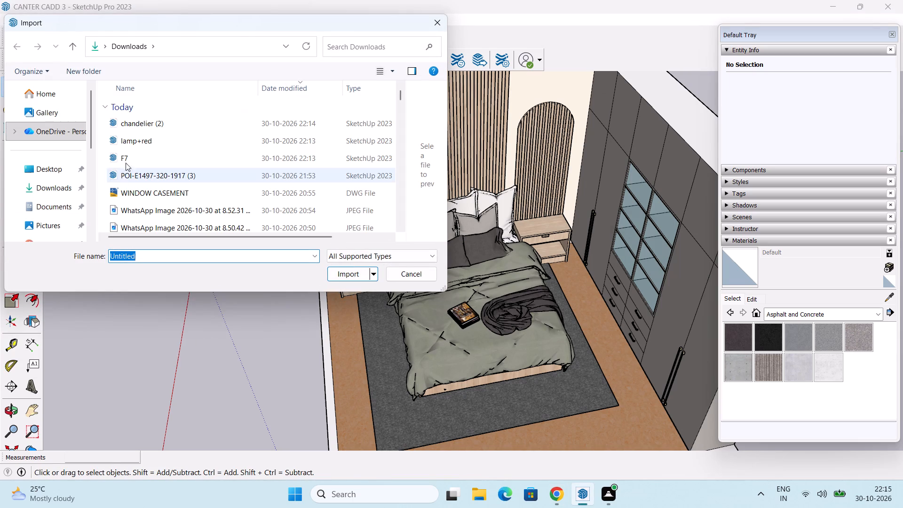
left_click_drag(149, 162, 156, 160)
left_click(155, 159)
left_click(351, 271)
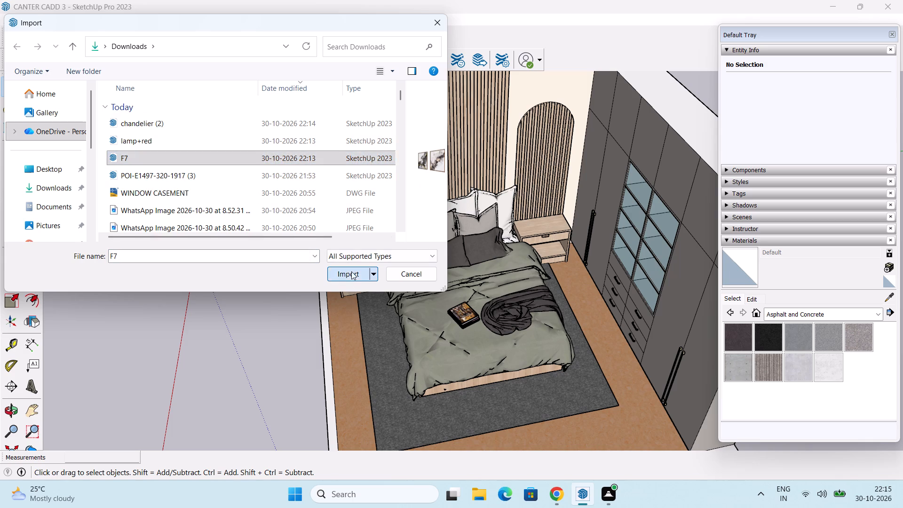
left_click(560, 284)
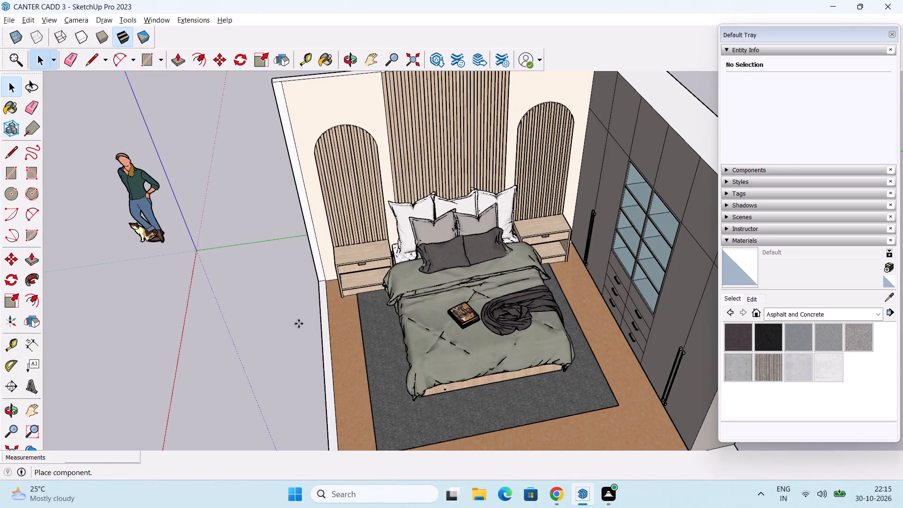
scroll(188, 354, "up", 3)
left_click(212, 323)
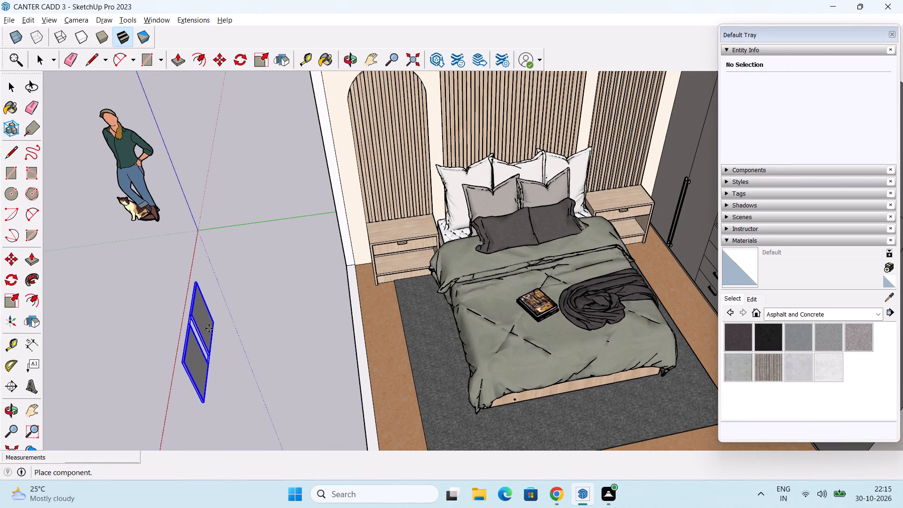
Delete the pale marble picture from inside the F7 component, keeping only the black-and-white marble frame.
middle_click_drag(193, 357, 387, 233)
scroll(291, 361, "up", 4)
key("space")
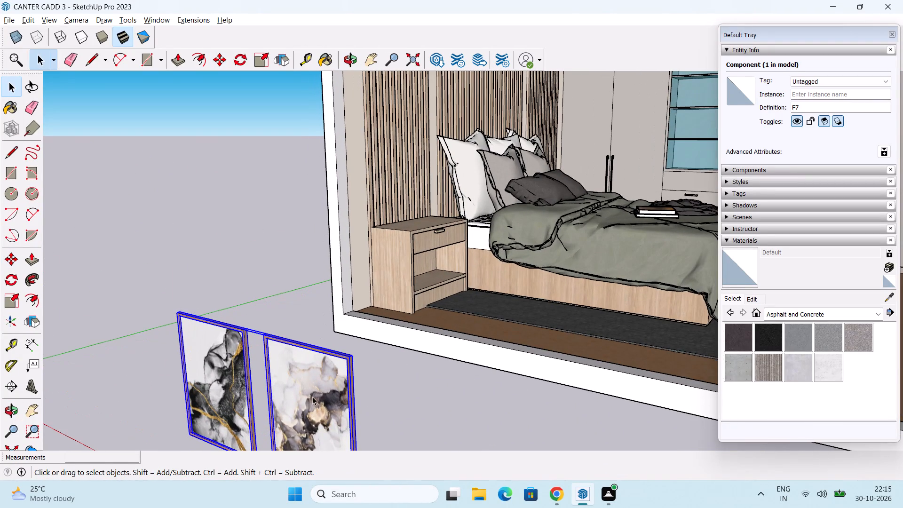
double_click(314, 393)
left_click(314, 393)
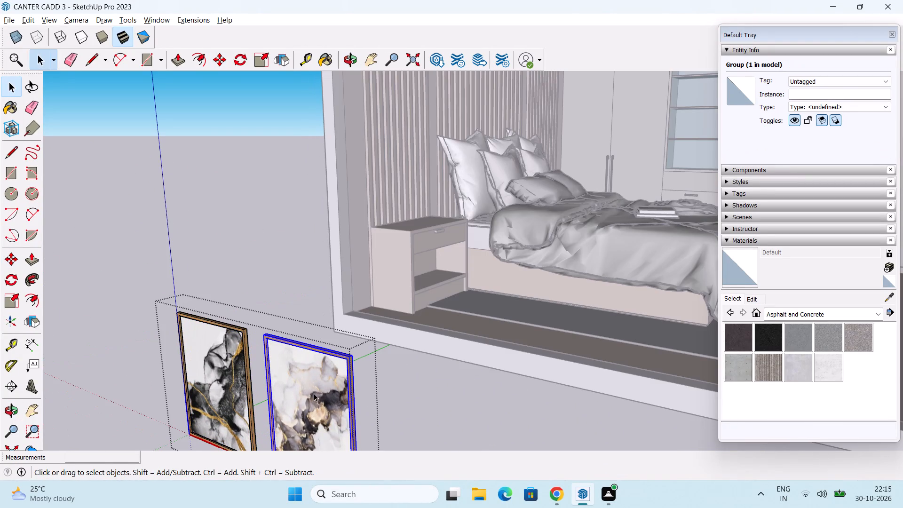
key("Delete")
middle_click_drag(314, 393, 326, 336)
middle_click_drag(240, 293, 191, 376)
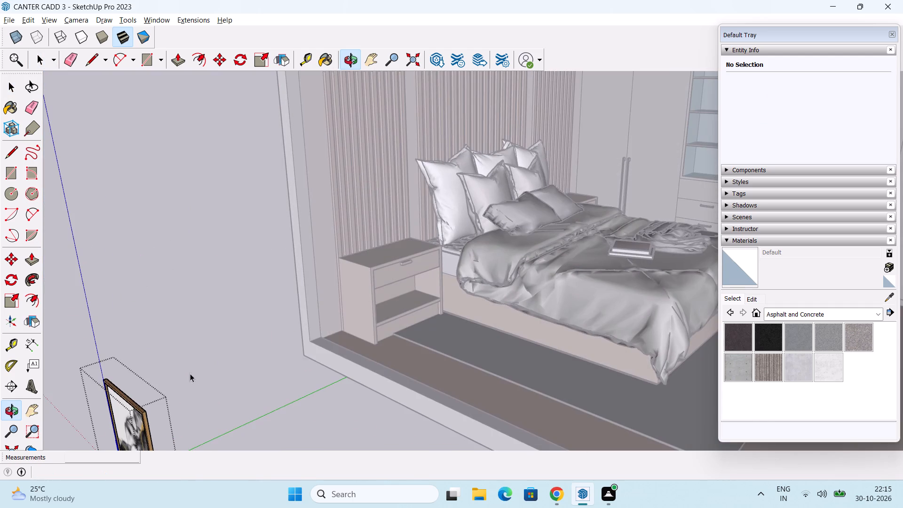
middle_click_drag(188, 353, 226, 156)
scroll(227, 158, "down", 3)
middle_click_drag(243, 169, 187, 255)
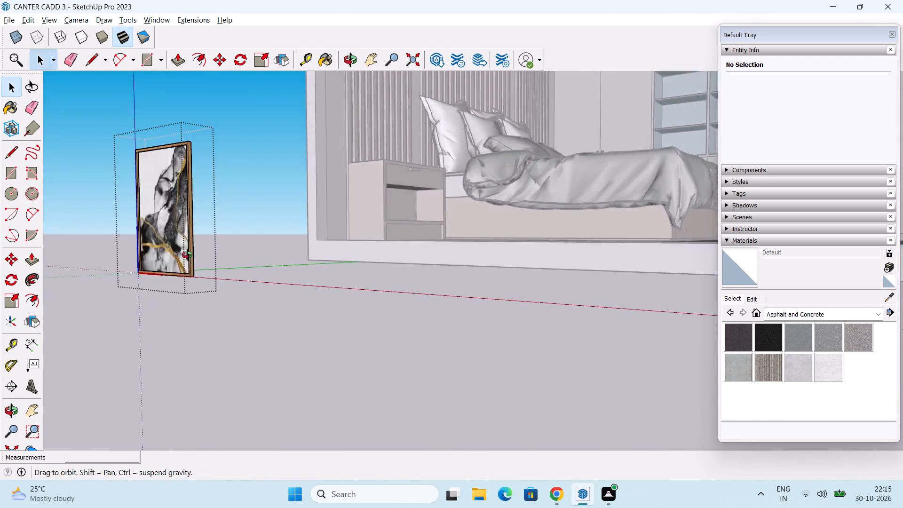
middle_click_drag(187, 255, 170, 273)
left_click(173, 259)
Rotate the remaining F7 picture frame 90 degrees in the horizontal plane about its bottom corner.
scroll(173, 259, "down", 4)
middle_click_drag(173, 262, 212, 224)
middle_click_drag(235, 250, 218, 268)
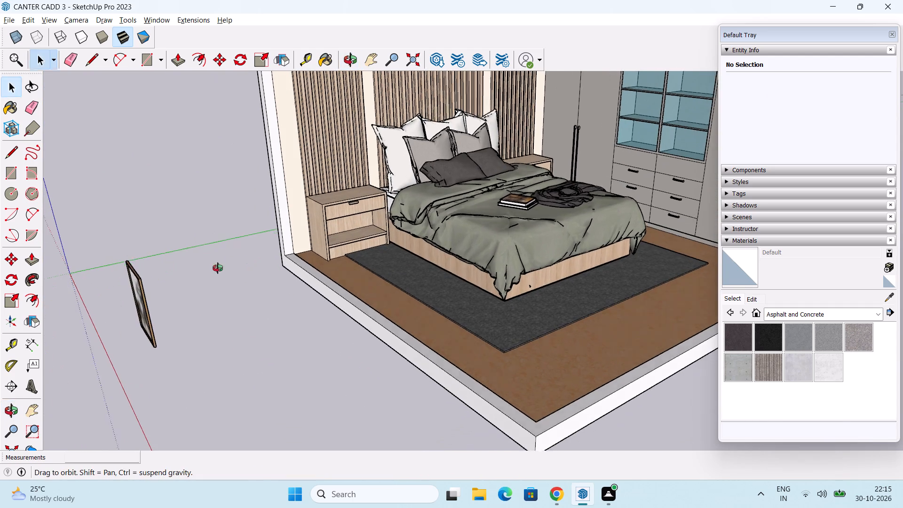
middle_click_drag(218, 268, 208, 272)
left_click(141, 322)
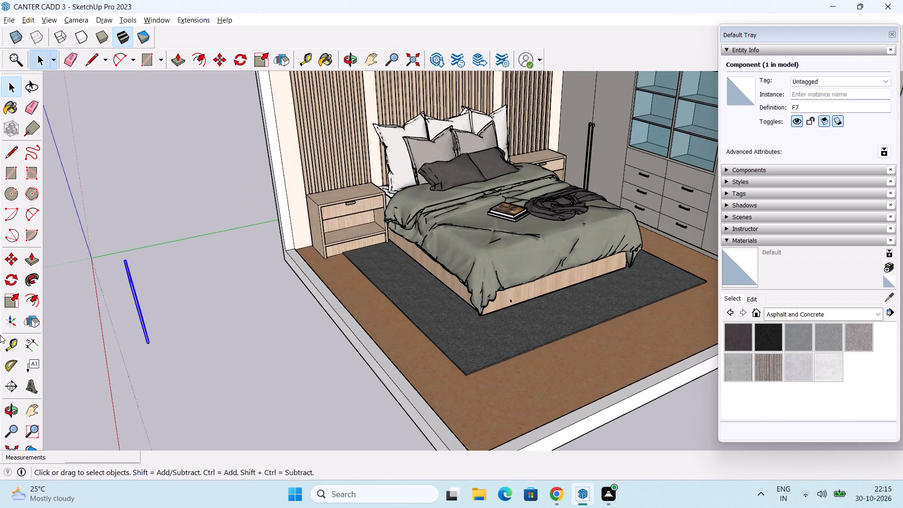
left_click(10, 281)
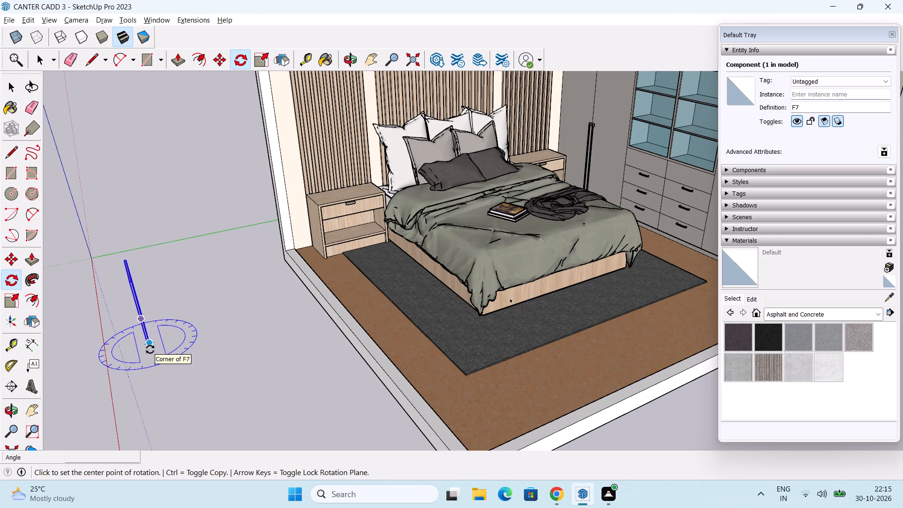
left_click(150, 349)
left_click(206, 333)
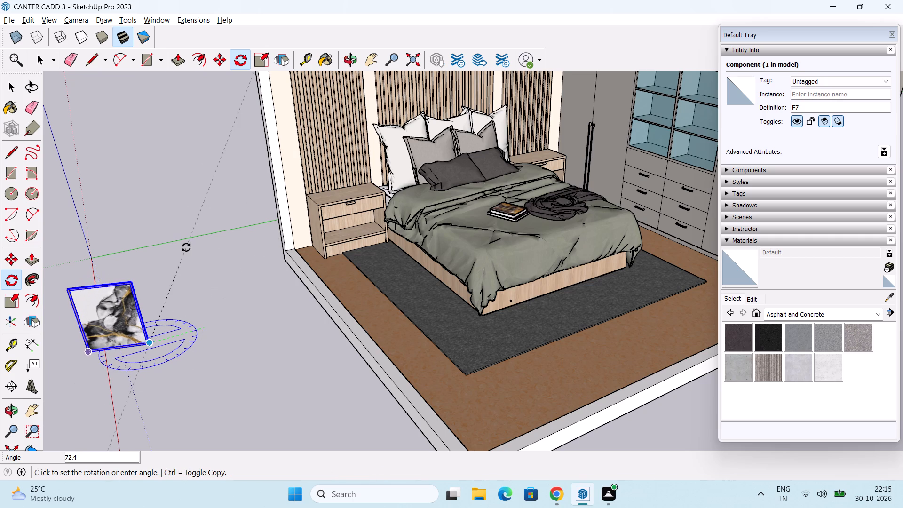
type("90")
key("Return")
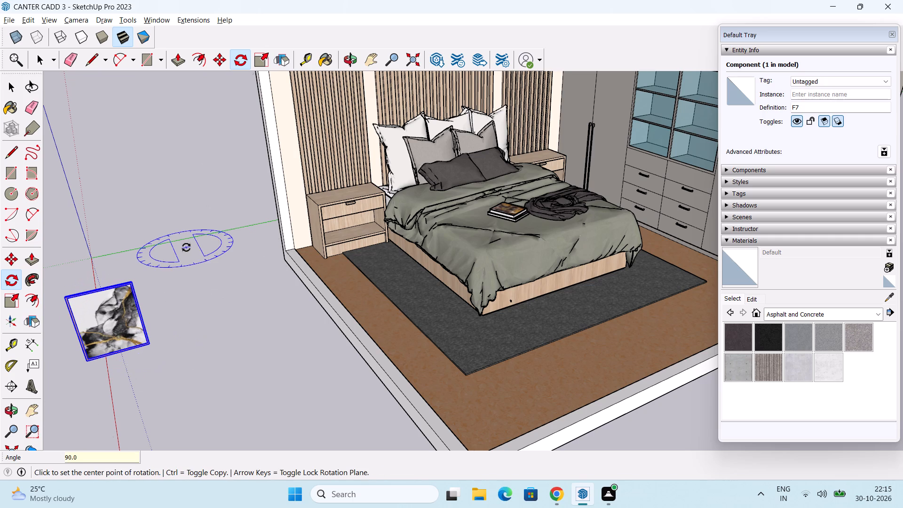
Move the F7 picture frame by its bottom back corner onto the central slatted wall panel above the bed pillows.
key("space")
middle_click_drag(80, 360, 139, 332)
middle_click_drag(131, 365, 222, 290, "shift")
middle_click_drag(158, 324, 228, 356)
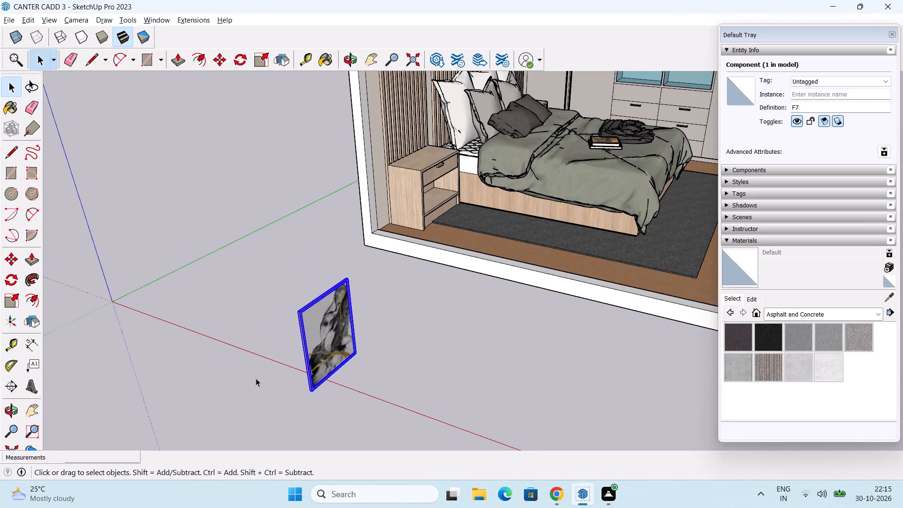
key("m")
scroll(315, 393, "up", 12)
middle_click_drag(307, 404, 368, 395)
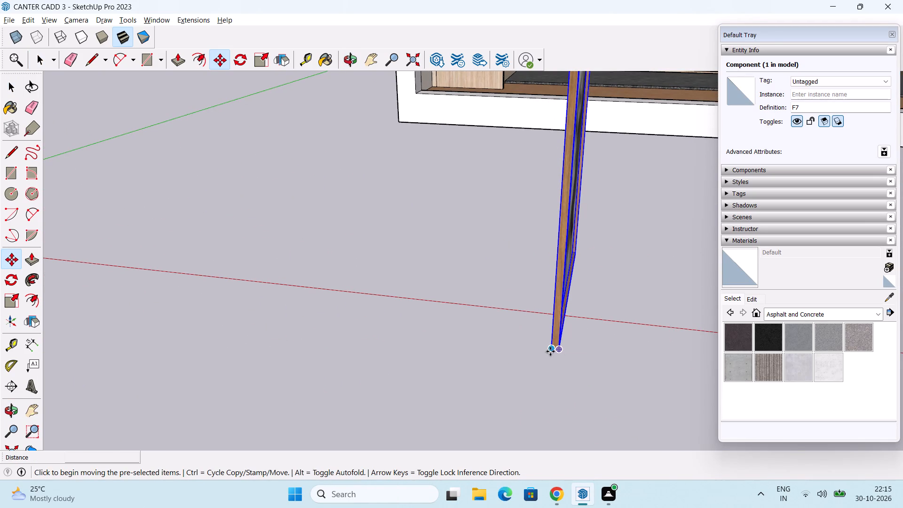
left_click_drag(550, 351, 551, 347)
scroll(510, 80, "down", 6)
middle_click_drag(547, 39, 398, 211)
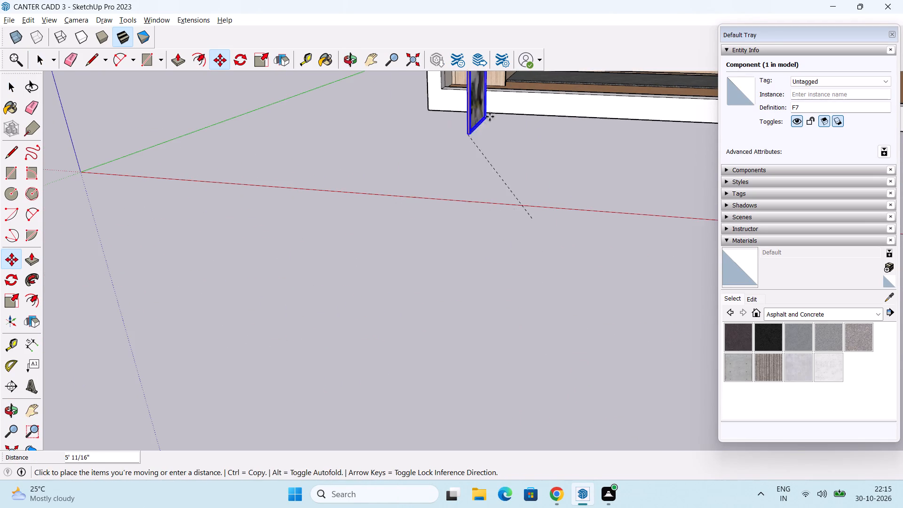
scroll(494, 121, "down", 3)
middle_click_drag(511, 111, 370, 333)
middle_click_drag(433, 190, 280, 230)
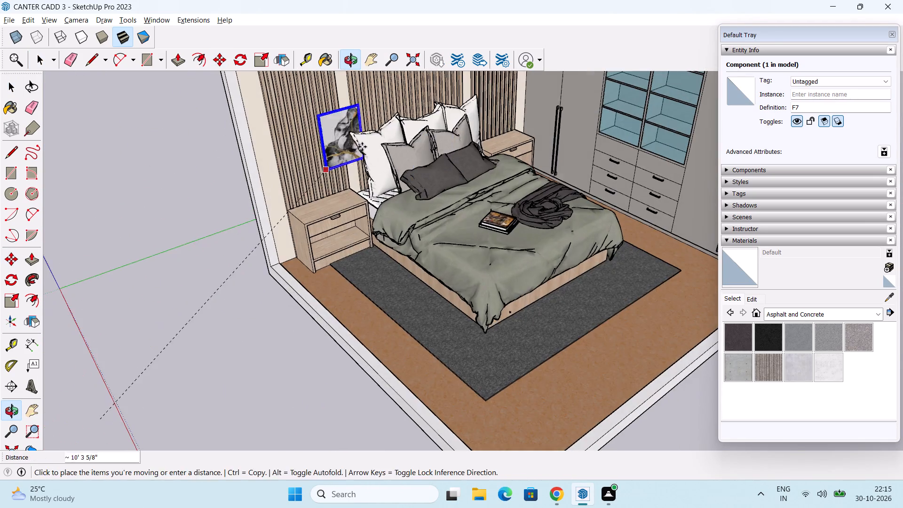
middle_click_drag(366, 142, 304, 298, "shift")
scroll(361, 226, "up", 5)
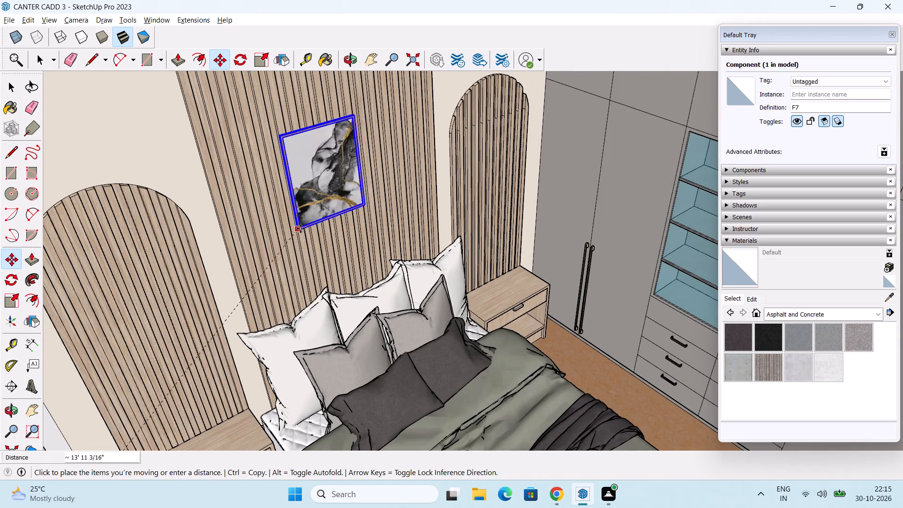
scroll(301, 228, "down", 1)
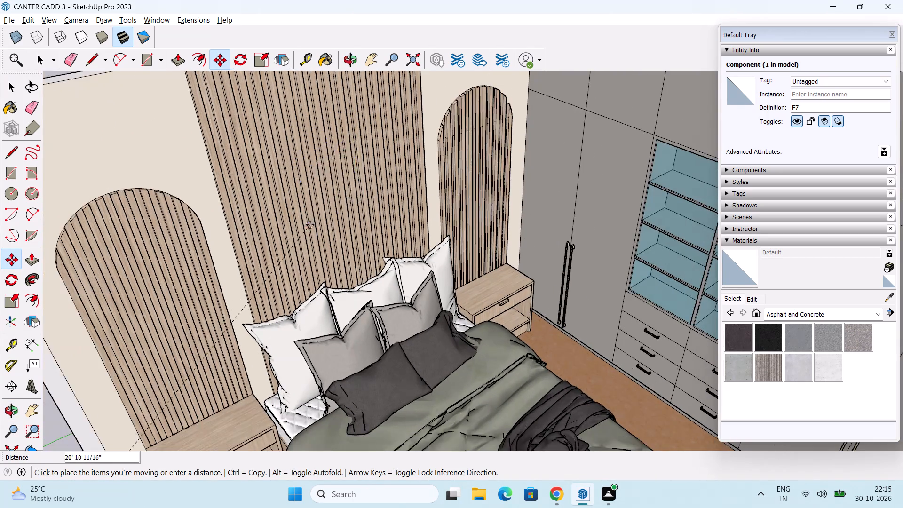
middle_click_drag(310, 224, 269, 215)
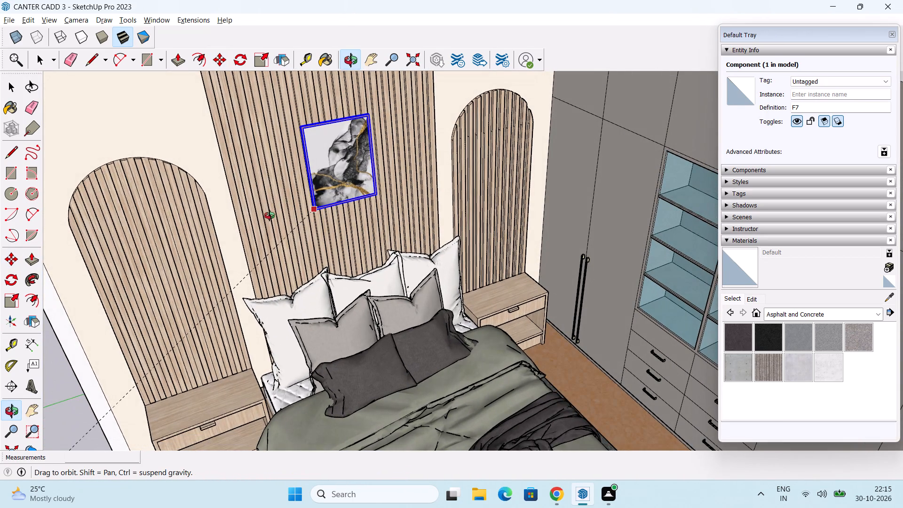
middle_click_drag(269, 215, 290, 259)
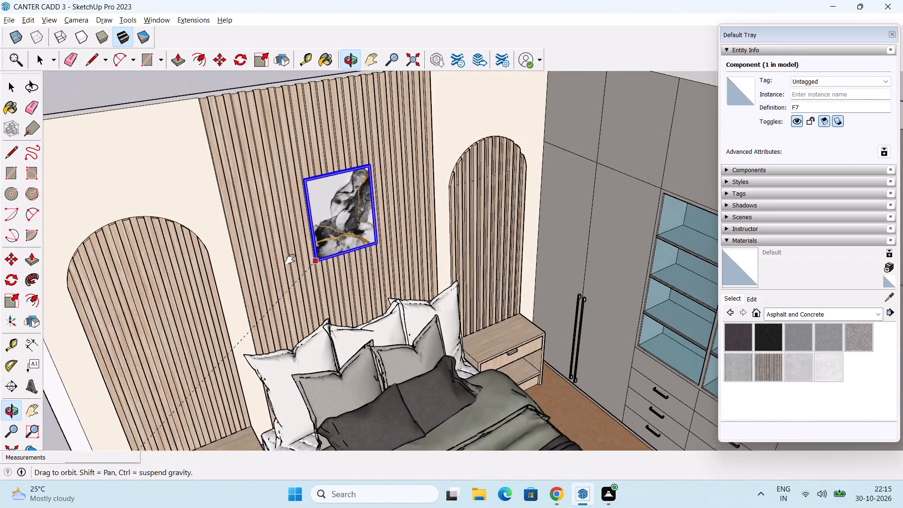
middle_click_drag(290, 259, 340, 241)
scroll(321, 287, "up", 2)
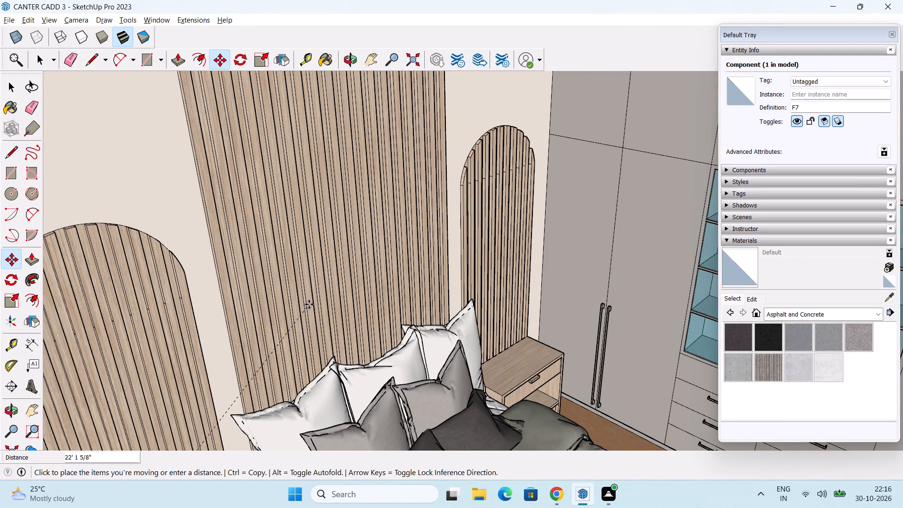
scroll(309, 304, "up", 12)
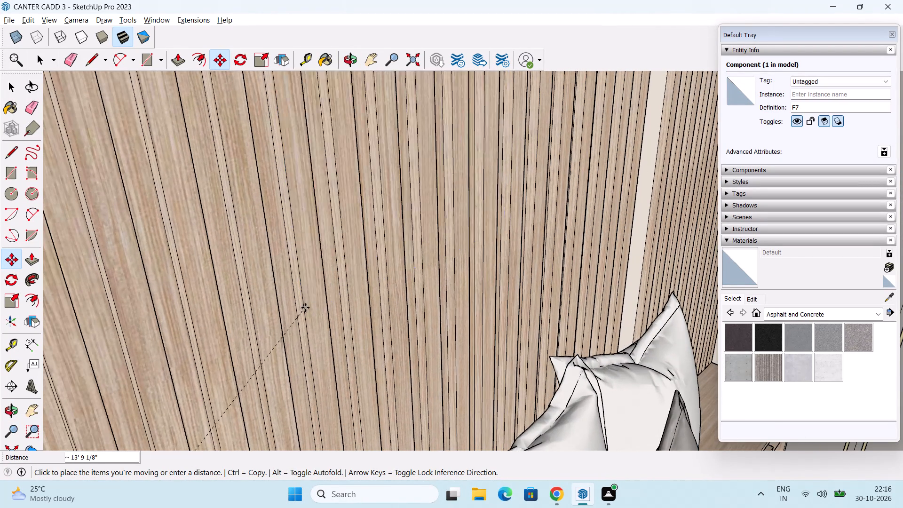
middle_click_drag(305, 308, 404, 310)
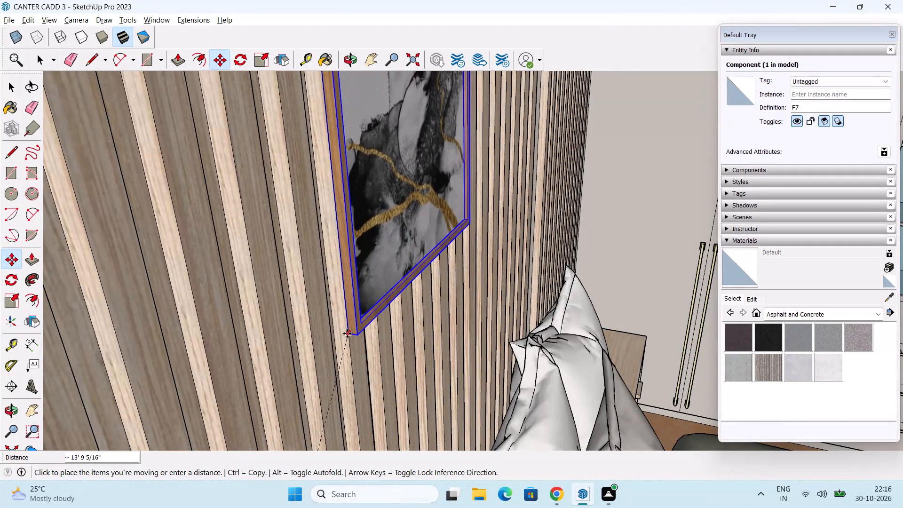
left_click(350, 334)
Widen the picture frame toward the wardrobe side with the Scale tool, to a red-axis factor of about 1.53.
scroll(349, 305, "down", 8)
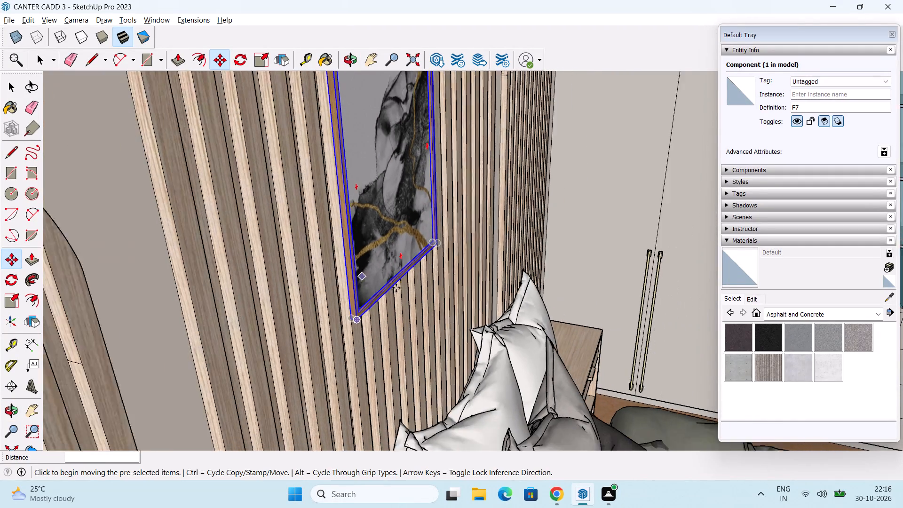
middle_click_drag(411, 294, 252, 248)
scroll(253, 231, "down", 7)
middle_click_drag(270, 219, 203, 255)
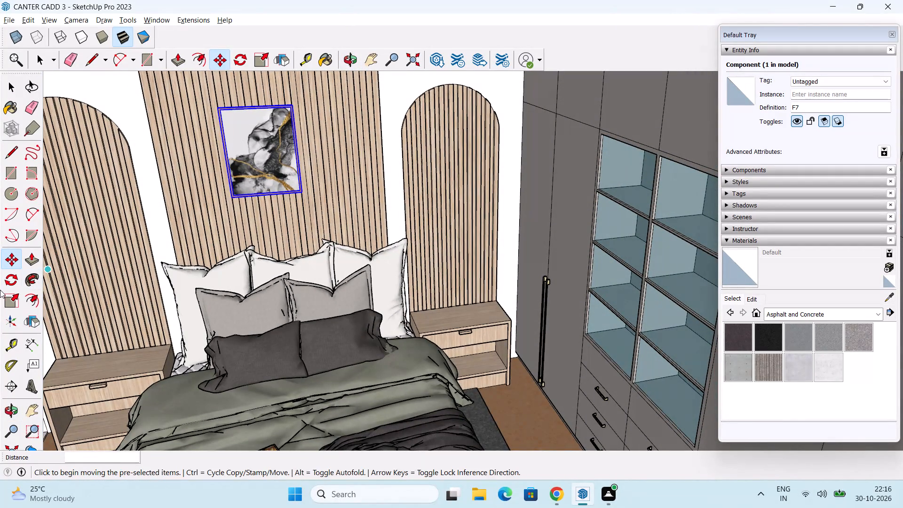
left_click(8, 299)
scroll(321, 170, "up", 4)
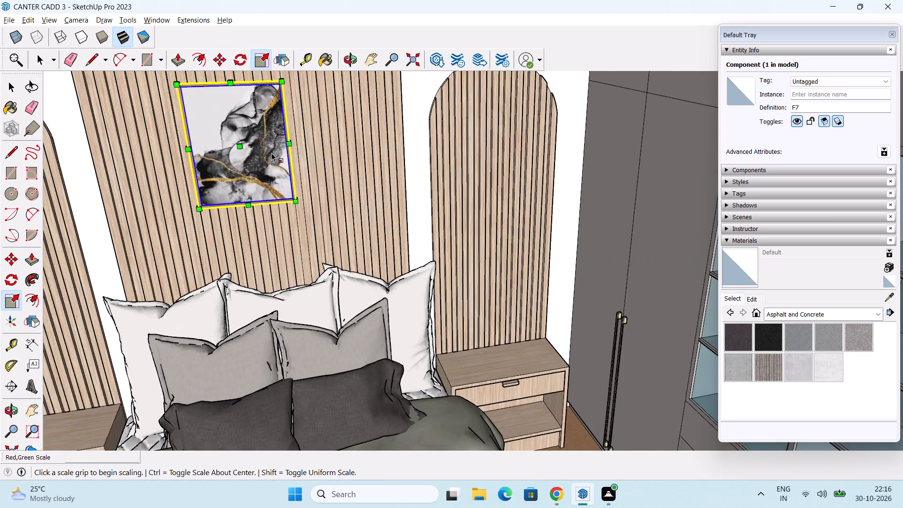
scroll(271, 153, "up", 4)
middle_click_drag(303, 157, 186, 182)
scroll(317, 124, "up", 6)
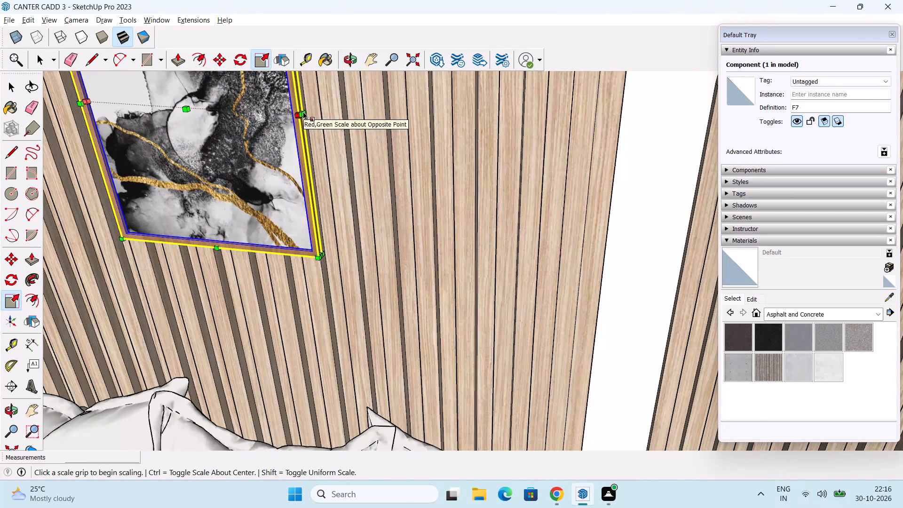
left_click_drag(304, 115, 411, 144)
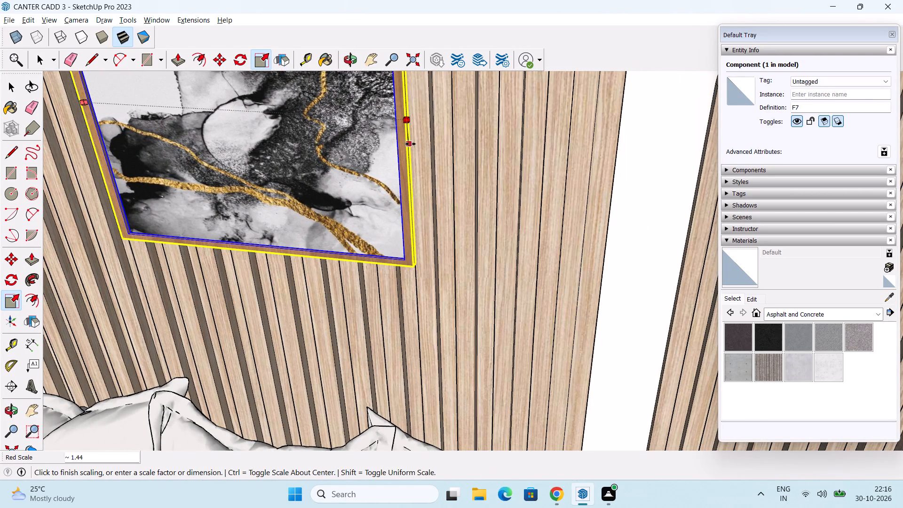
left_click_drag(411, 144, 428, 149)
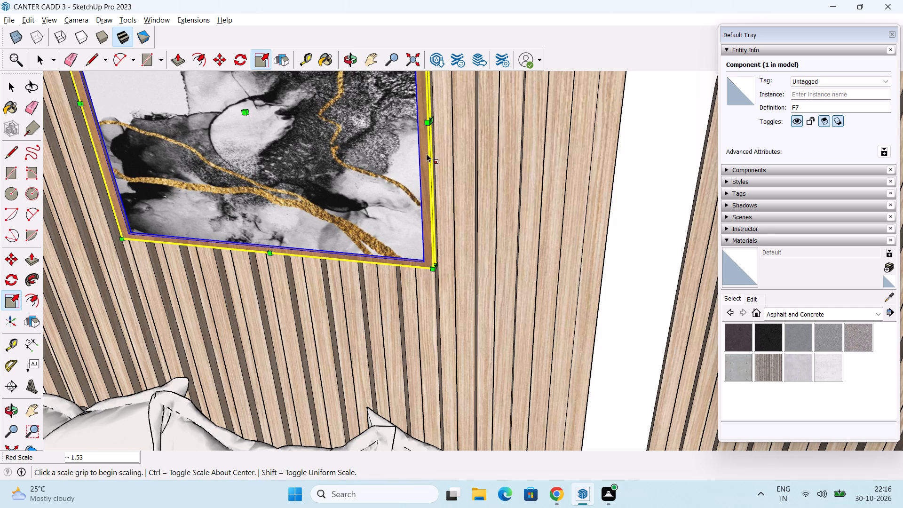
Widen the picture frame on the side away from the wardrobe, scaling along the red axis by about 1.12.
scroll(427, 154, "down", 8)
middle_click_drag(398, 201, 423, 172)
scroll(421, 173, "down", 4)
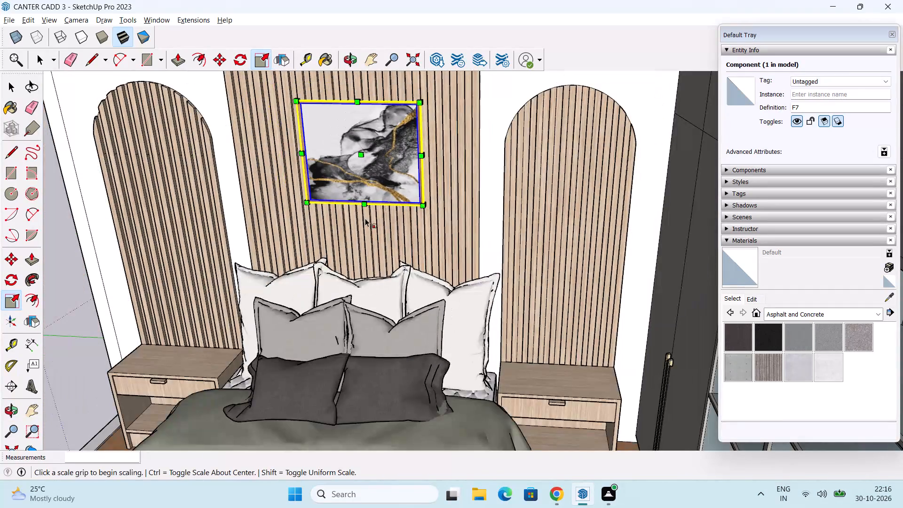
middle_click_drag(364, 219, 458, 176)
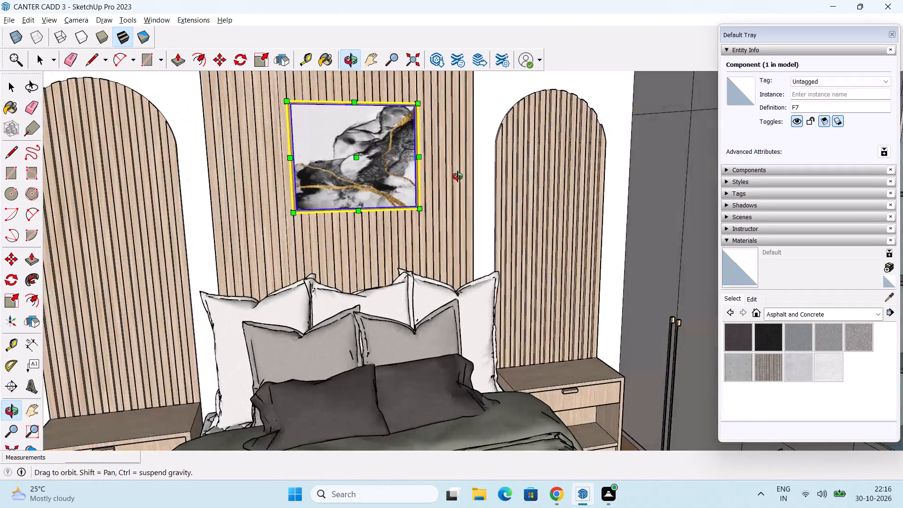
middle_click_drag(458, 176, 404, 192)
scroll(465, 183, "up", 5)
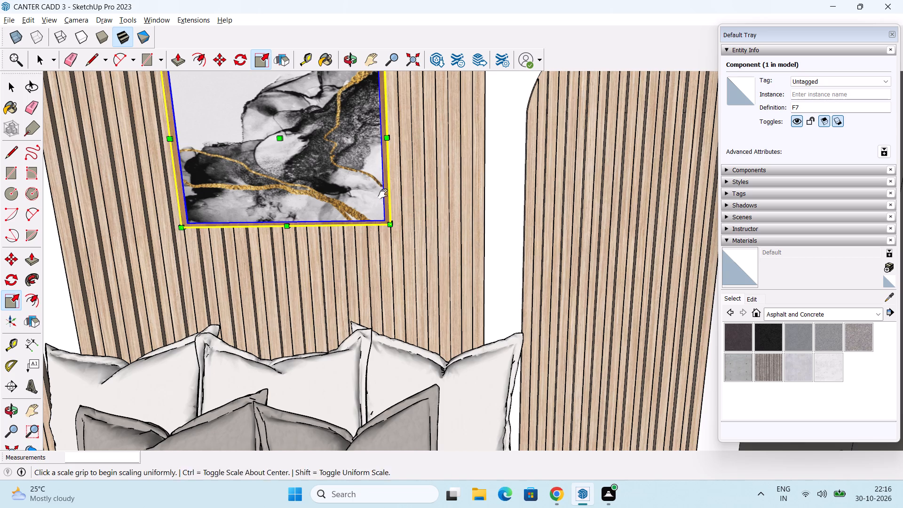
middle_click_drag(383, 194, 505, 199, "shift")
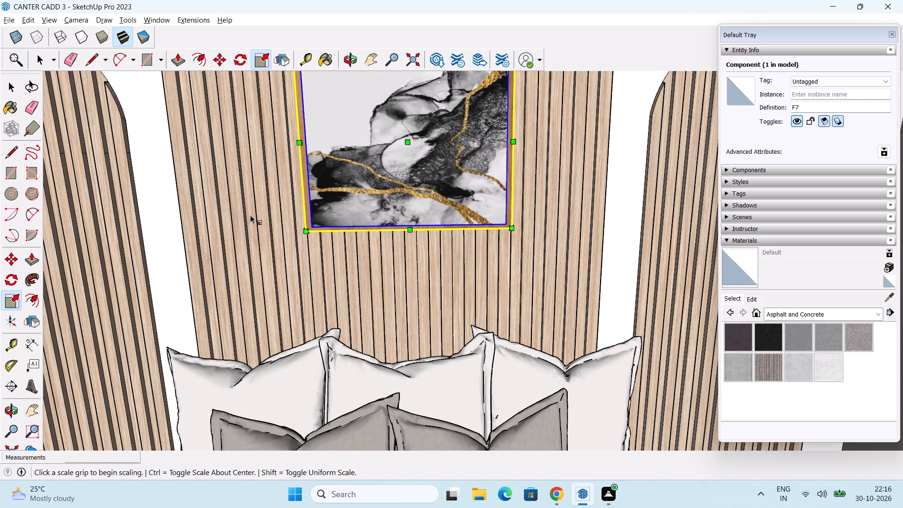
middle_click_drag(316, 219, 387, 221)
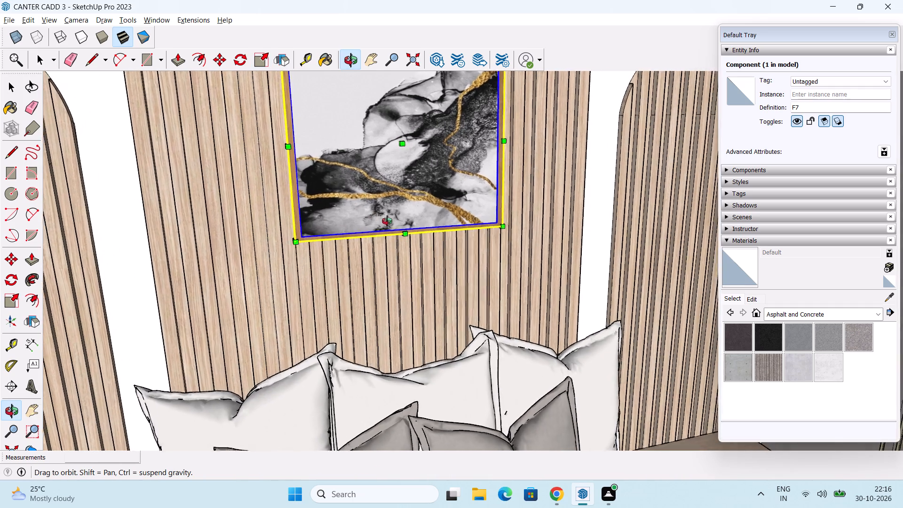
middle_click_drag(387, 221, 474, 279)
scroll(272, 216, "up", 6)
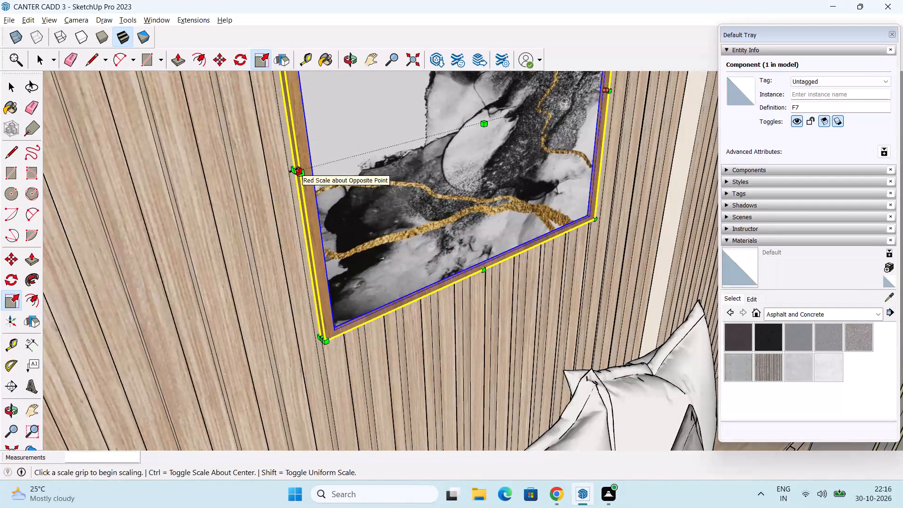
left_click(293, 170)
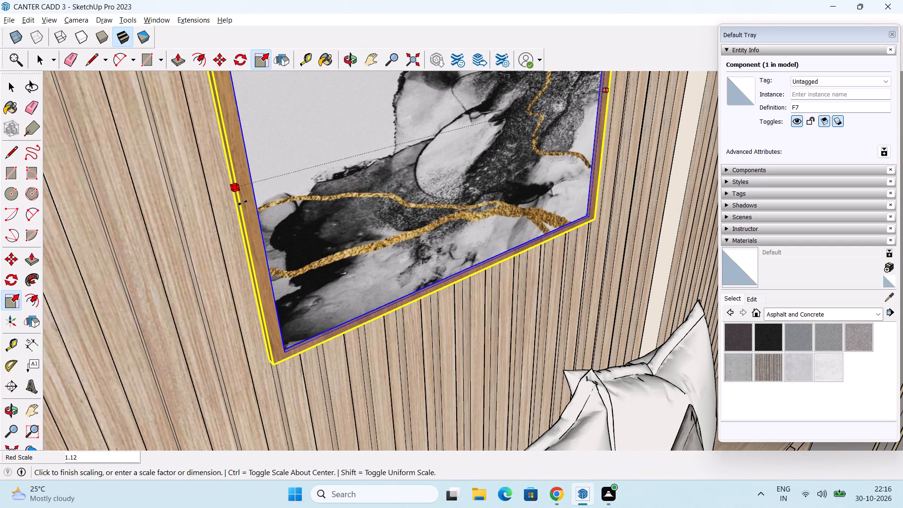
left_click(240, 172)
scroll(241, 173, "down", 2)
middle_click_drag(248, 192, 327, 175)
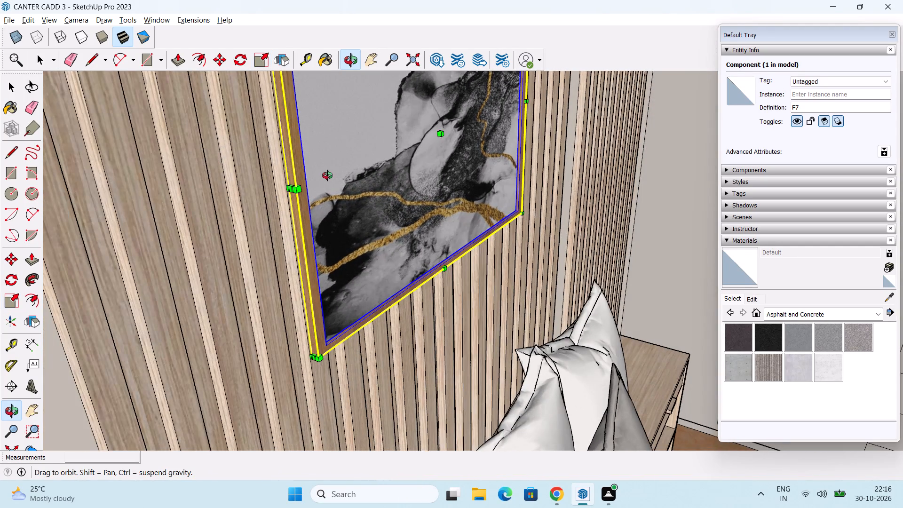
middle_click_drag(327, 175, 214, 139)
scroll(232, 159, "down", 4)
key("space")
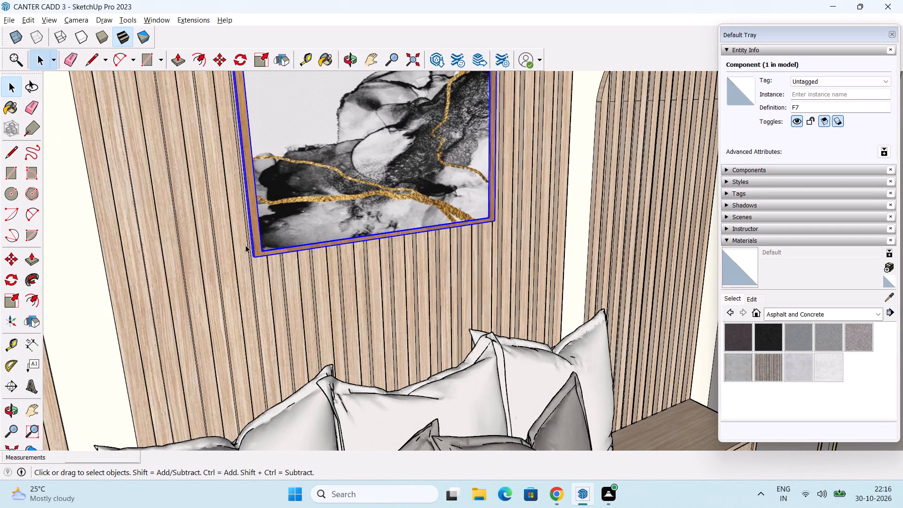
Stretch the picture frame upward from its top edge, scaling along the blue axis by about 1.34.
scroll(234, 210, "down", 8)
middle_click_drag(261, 222, 166, 228)
scroll(165, 221, "down", 2)
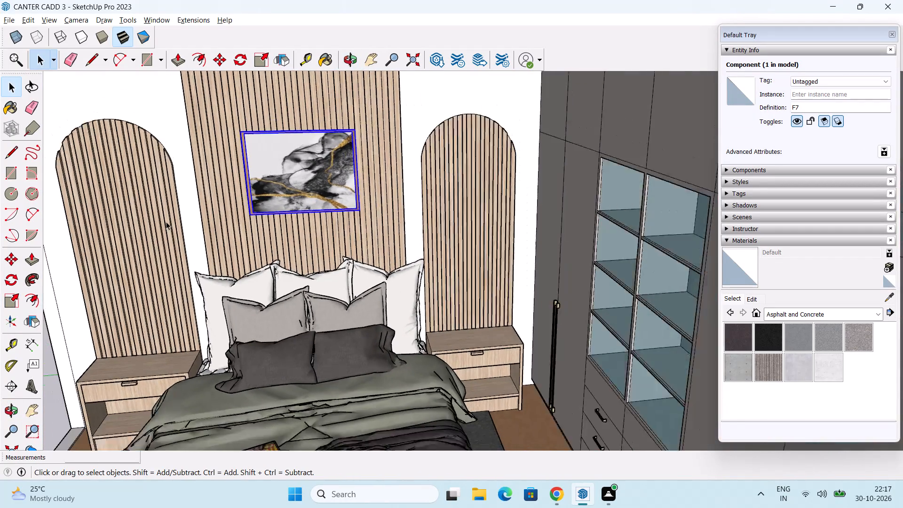
scroll(166, 222, "down", 1)
middle_click_drag(180, 220, 190, 268, "shift")
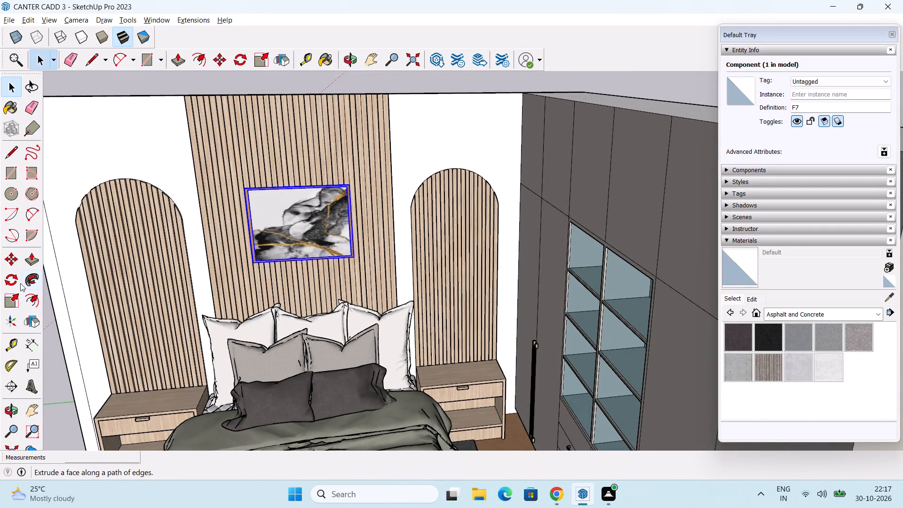
left_click_drag(13, 295, 16, 289)
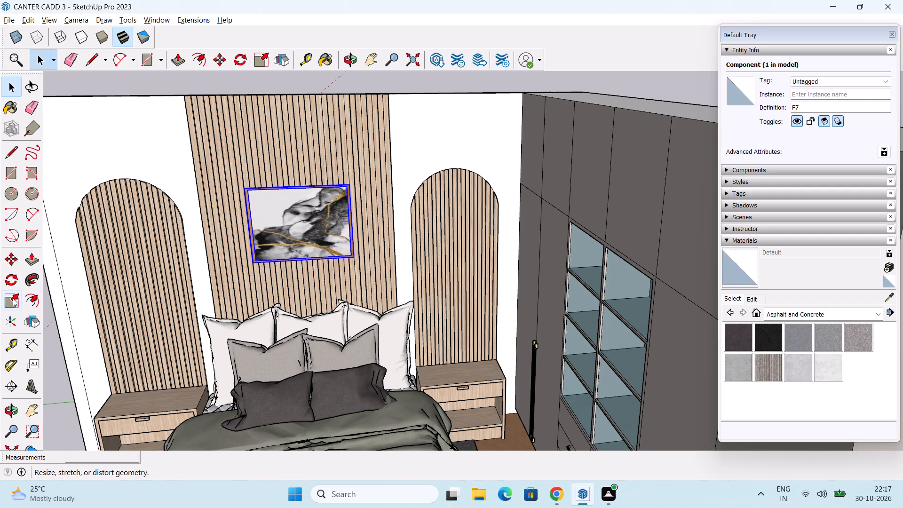
left_click_drag(13, 298, 13, 293)
middle_click_drag(211, 237, 223, 285)
scroll(300, 175, "up", 4)
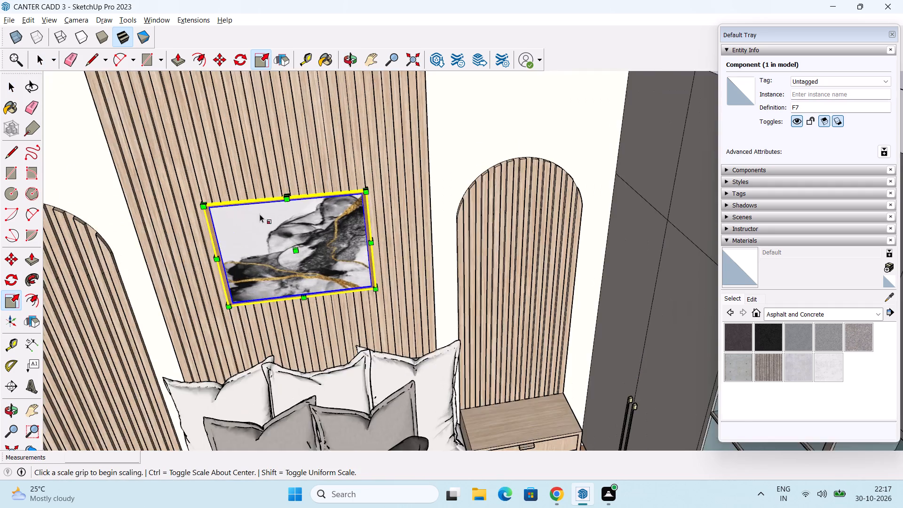
scroll(260, 214, "up", 8)
scroll(296, 191, "up", 2)
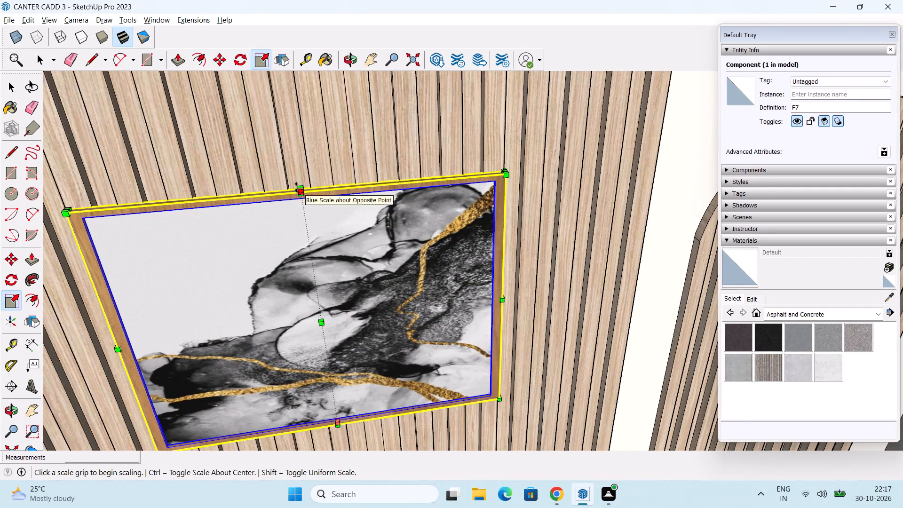
left_click(296, 187)
scroll(276, 96, "down", 6)
left_click(269, 88)
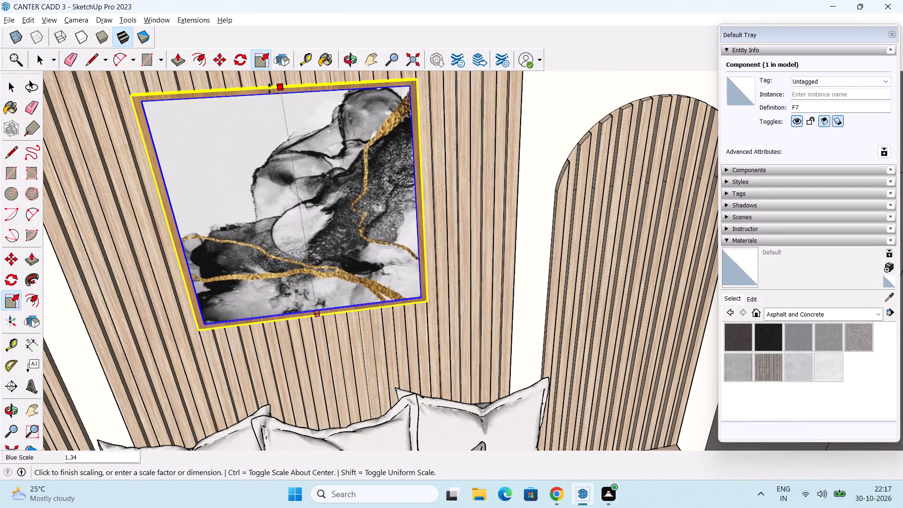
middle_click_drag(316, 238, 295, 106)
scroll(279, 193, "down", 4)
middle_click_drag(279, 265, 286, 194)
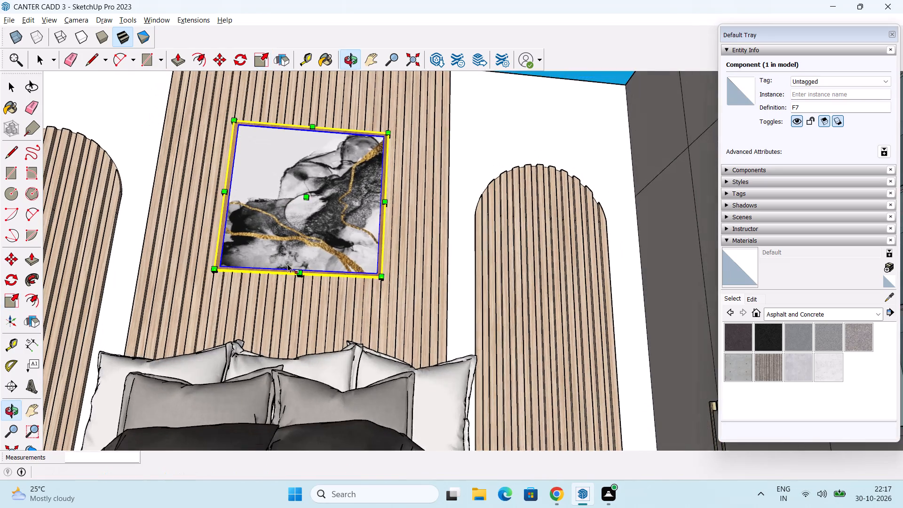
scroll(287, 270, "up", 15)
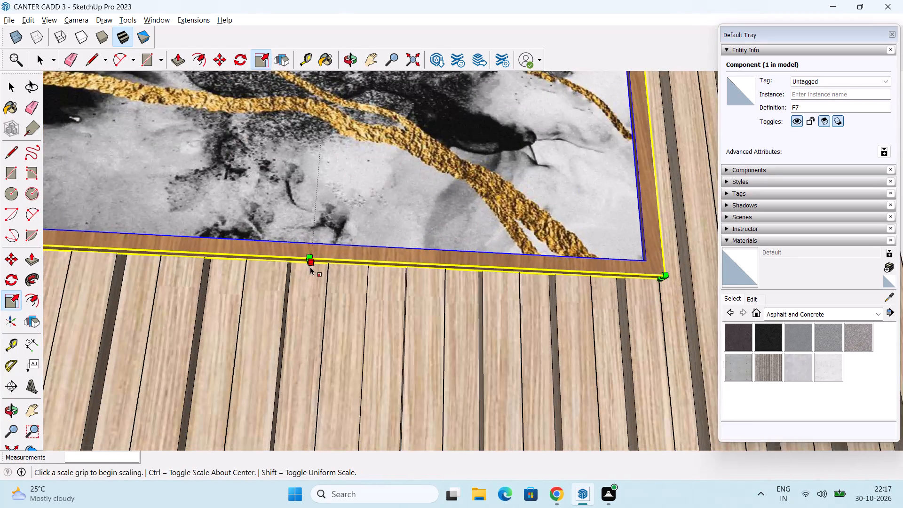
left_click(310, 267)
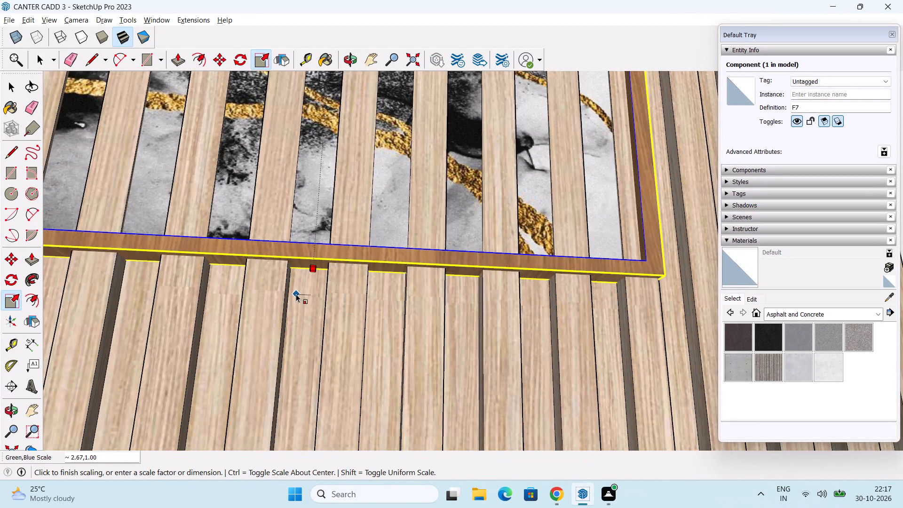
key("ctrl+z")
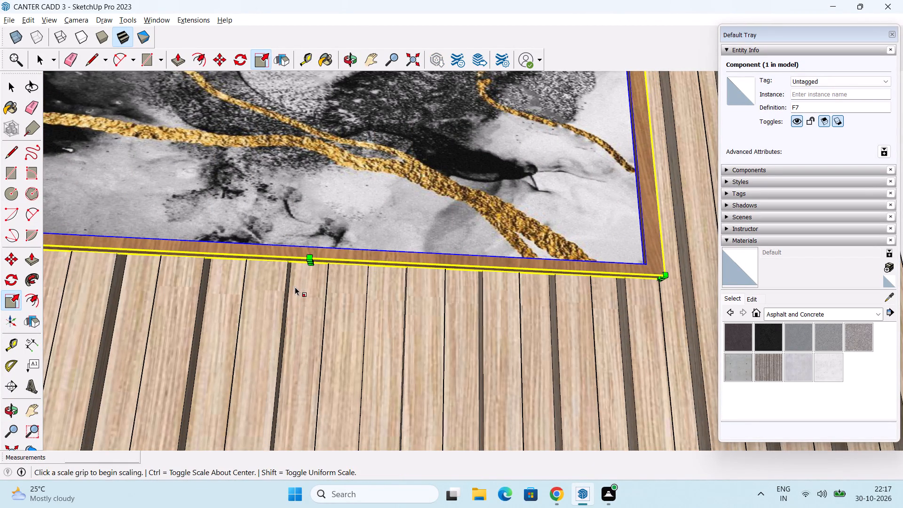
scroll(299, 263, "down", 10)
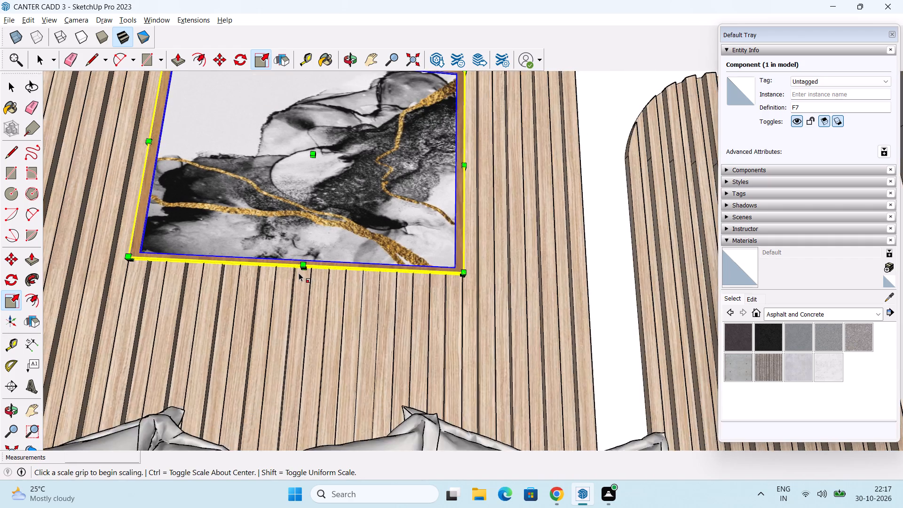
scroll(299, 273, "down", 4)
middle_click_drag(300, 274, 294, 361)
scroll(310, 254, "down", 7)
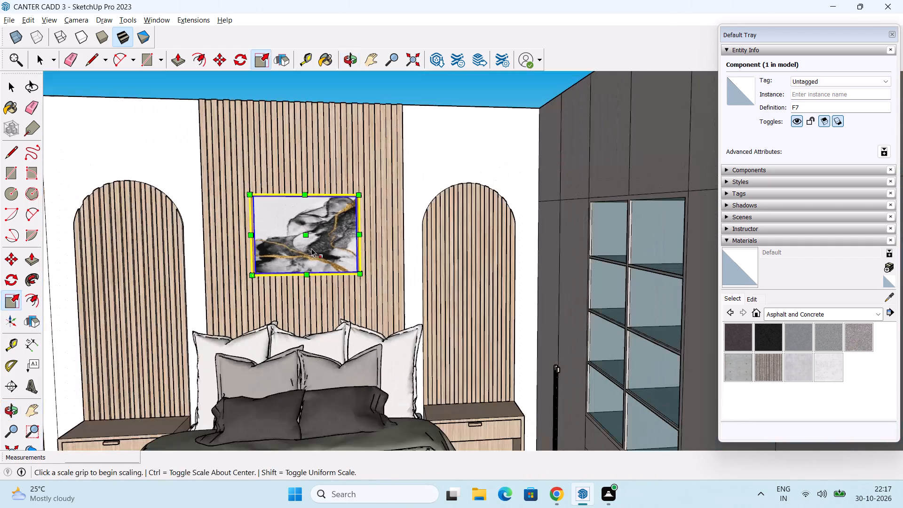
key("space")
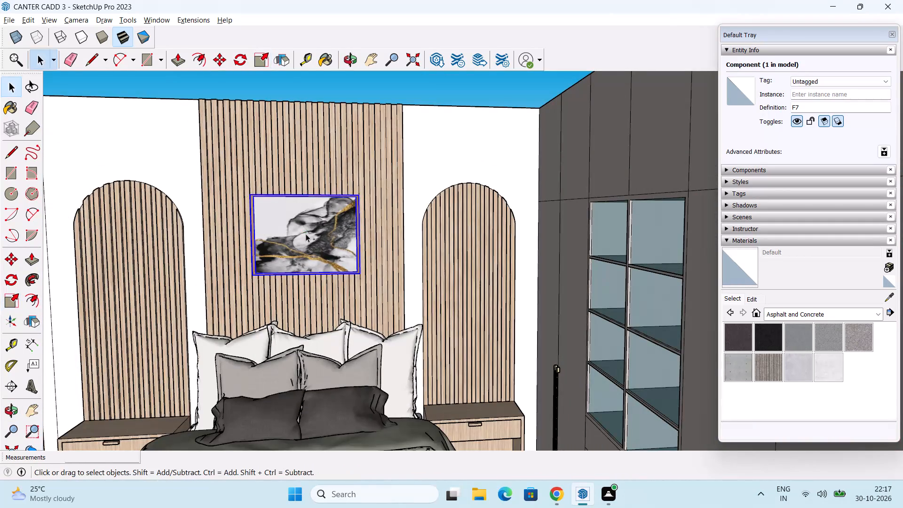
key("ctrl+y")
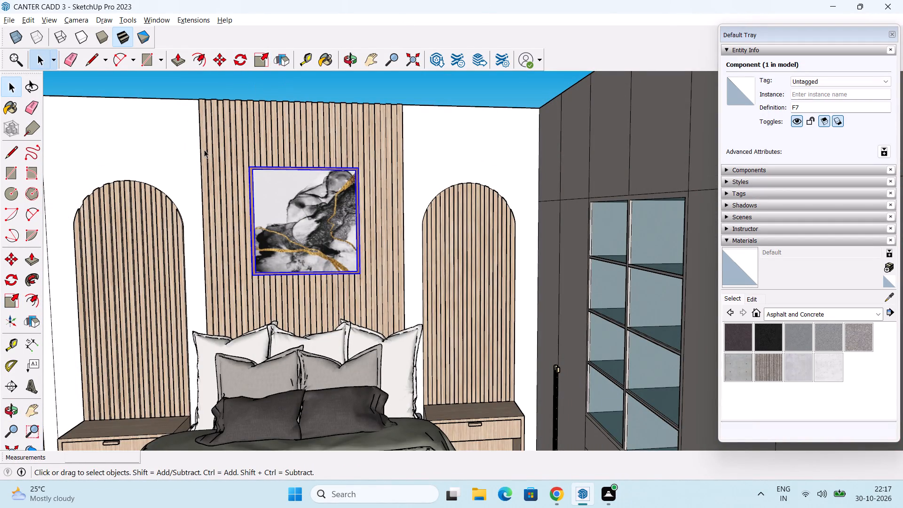
Stretch the picture frame downward from its bottom edge toward the bed pillows, scaling along the blue axis, and clear the selection.
left_click(14, 303)
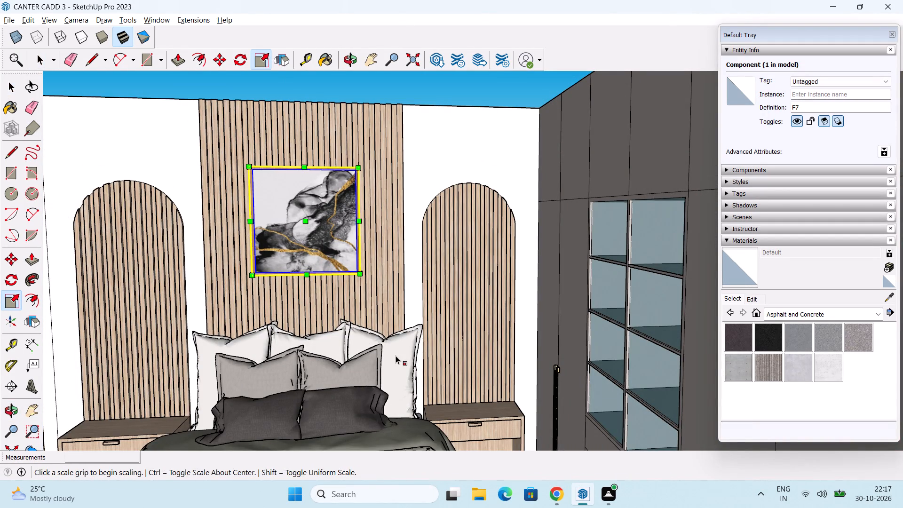
scroll(309, 291, "up", 9)
middle_click_drag(299, 308, 356, 125)
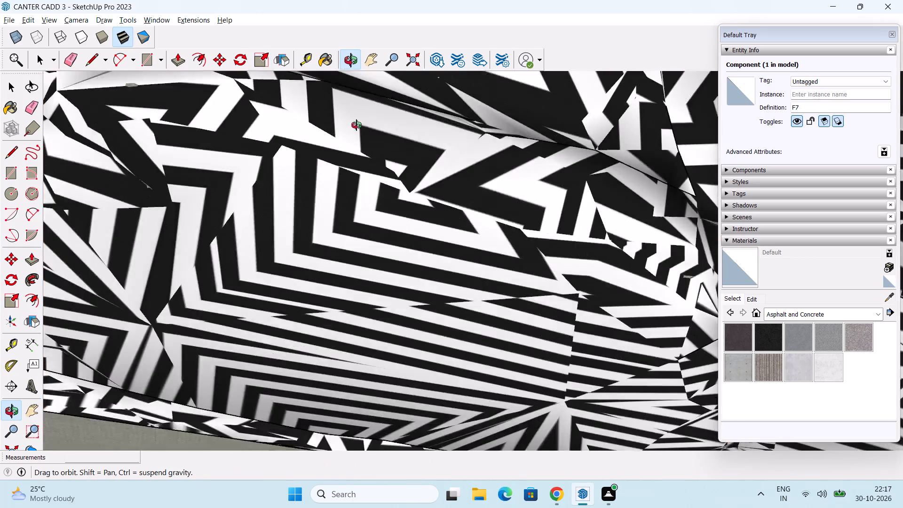
middle_click_drag(356, 125, 446, 252)
scroll(386, 246, "up", 9)
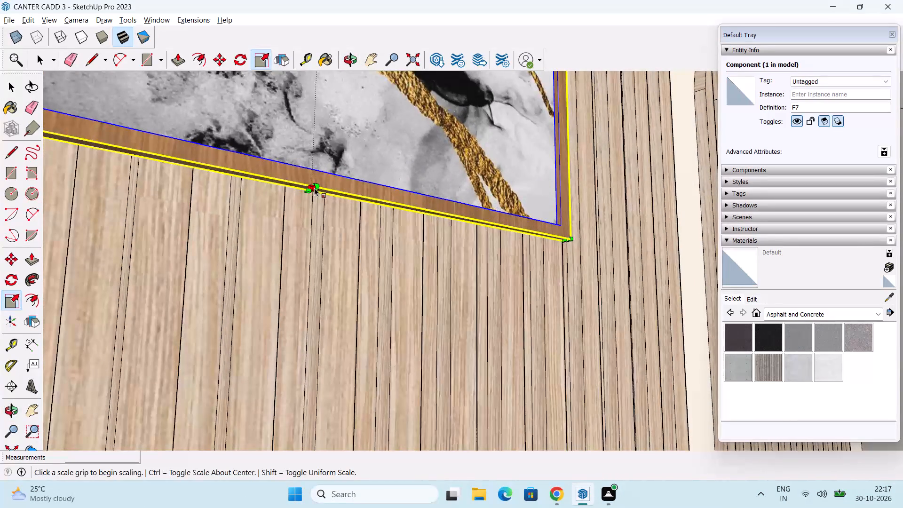
left_click(310, 192)
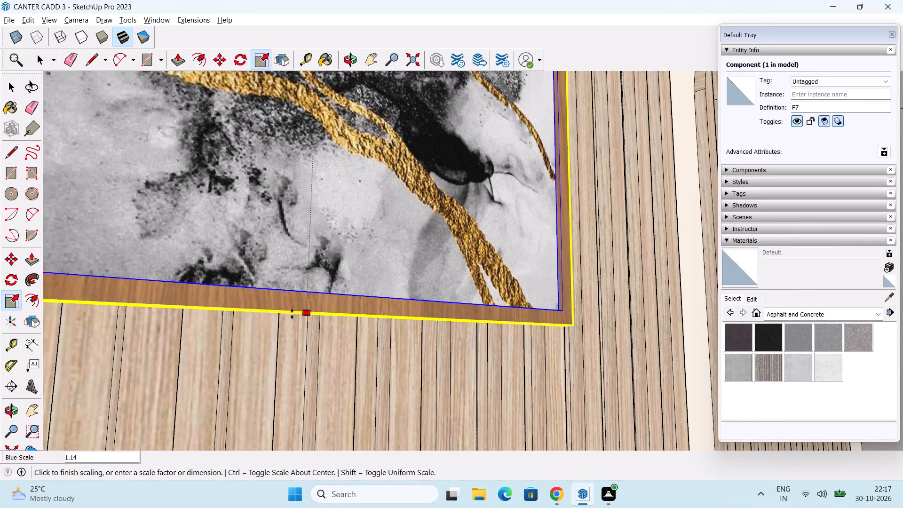
left_click_drag(272, 381, 269, 389)
scroll(269, 375, "down", 9)
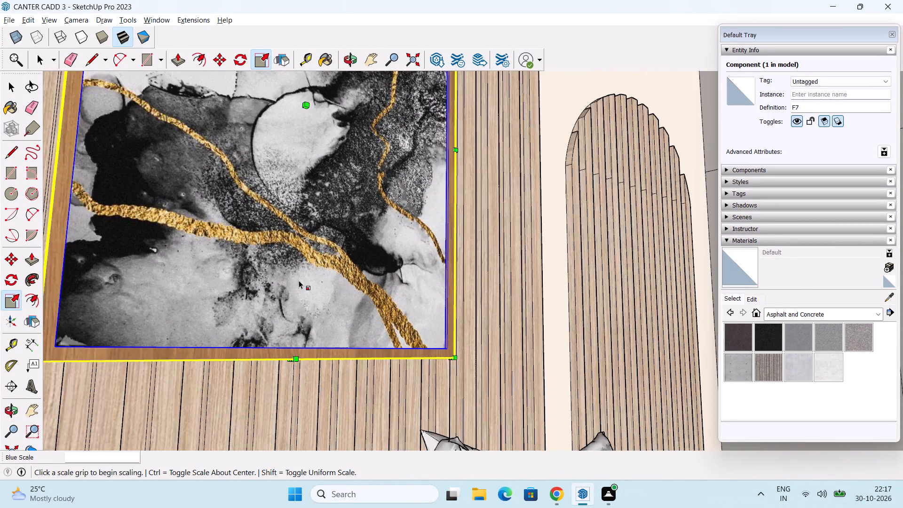
scroll(299, 280, "down", 10)
middle_click_drag(311, 250, 181, 314)
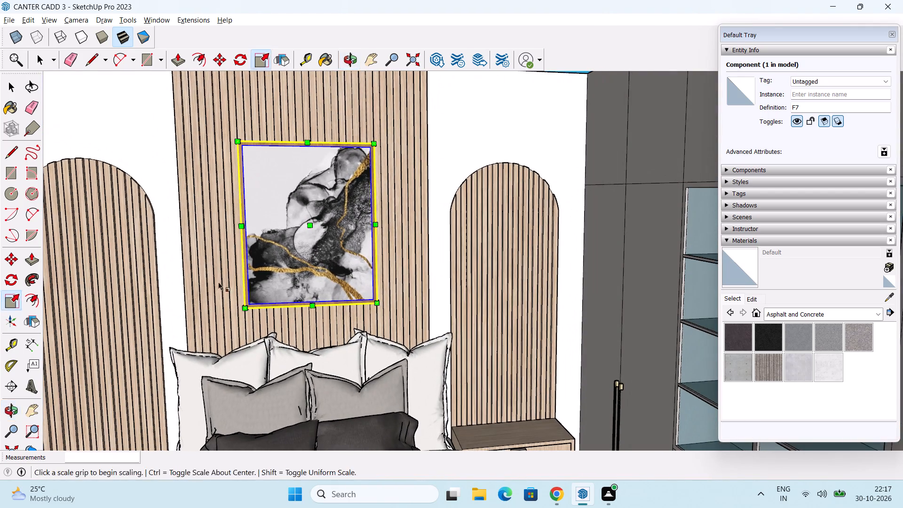
scroll(233, 270, "down", 4)
key("space")
left_click(364, 105)
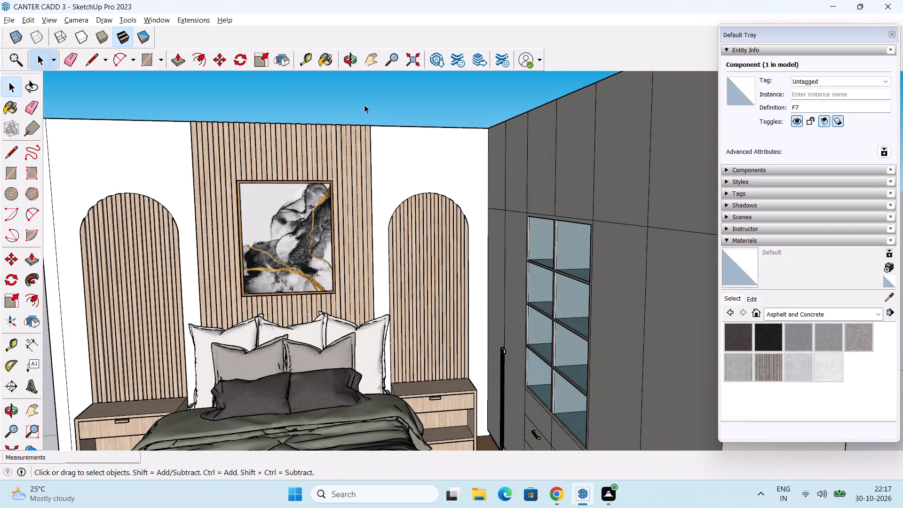
Examine the resized picture frame on the slatted panel and the overall bedroom arrangement from several angles.
scroll(372, 141, "down", 4)
middle_click_drag(375, 238, 373, 373)
middle_click_drag(359, 347, 400, 248)
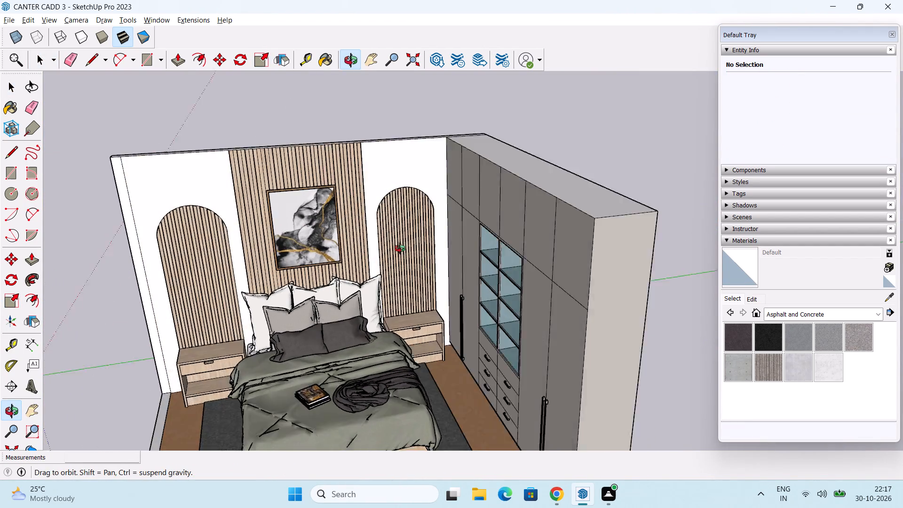
middle_click_drag(400, 248, 402, 242)
scroll(282, 206, "up", 12)
scroll(327, 243, "up", 4)
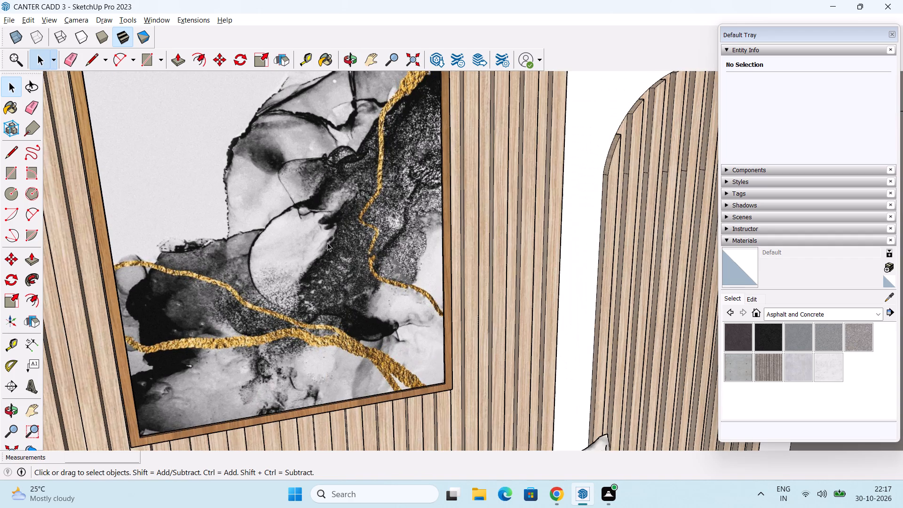
scroll(327, 243, "down", 15)
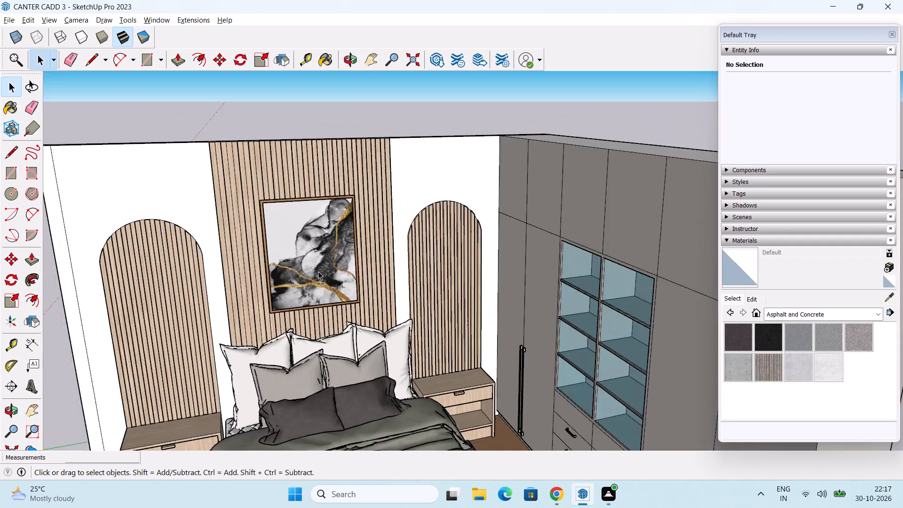
scroll(318, 271, "down", 3)
middle_click_drag(402, 286, 411, 348)
middle_click_drag(398, 350, 426, 205)
scroll(425, 195, "down", 3)
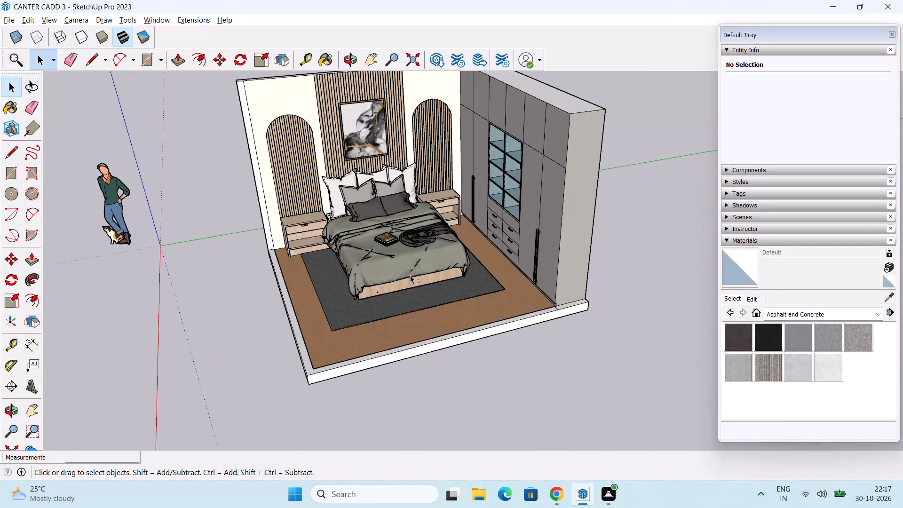
middle_click_drag(410, 275, 378, 334, "shift")
middle_click_drag(407, 313, 394, 326)
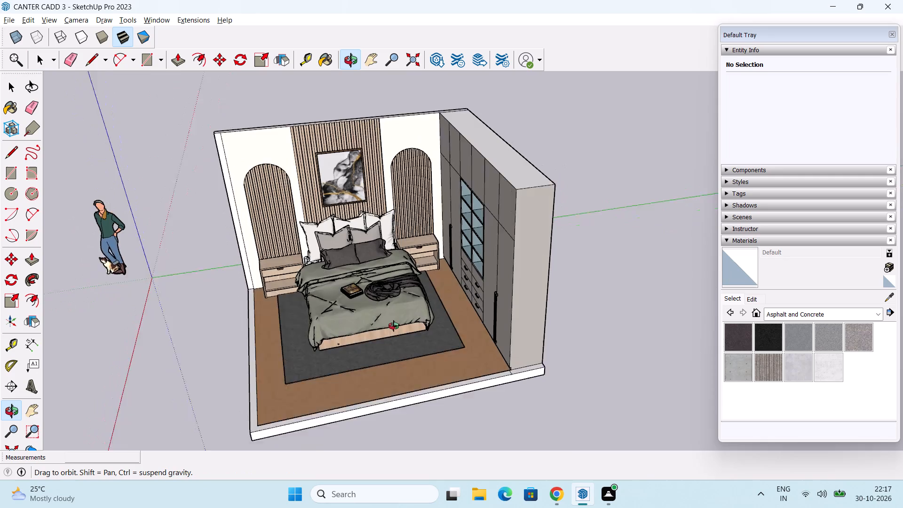
middle_click_drag(394, 326, 398, 343)
middle_click_drag(396, 341, 417, 305, "shift")
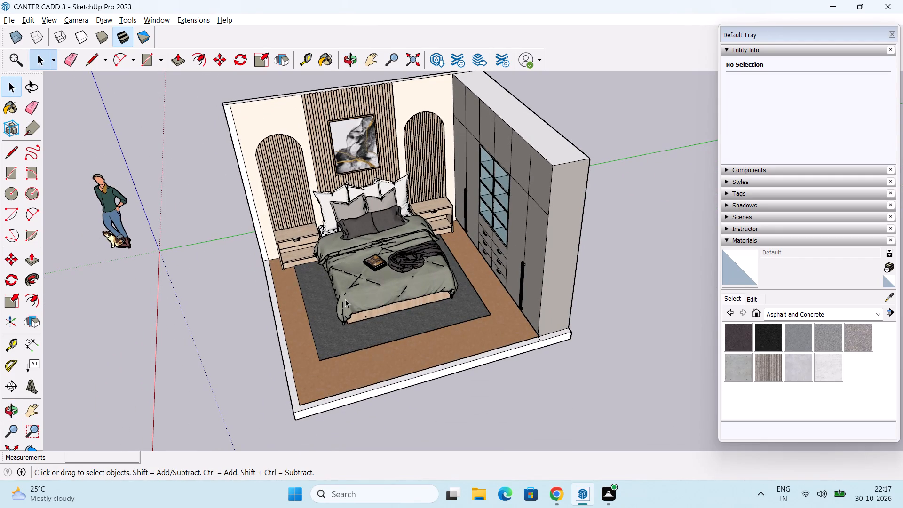
key("p")
key("space")
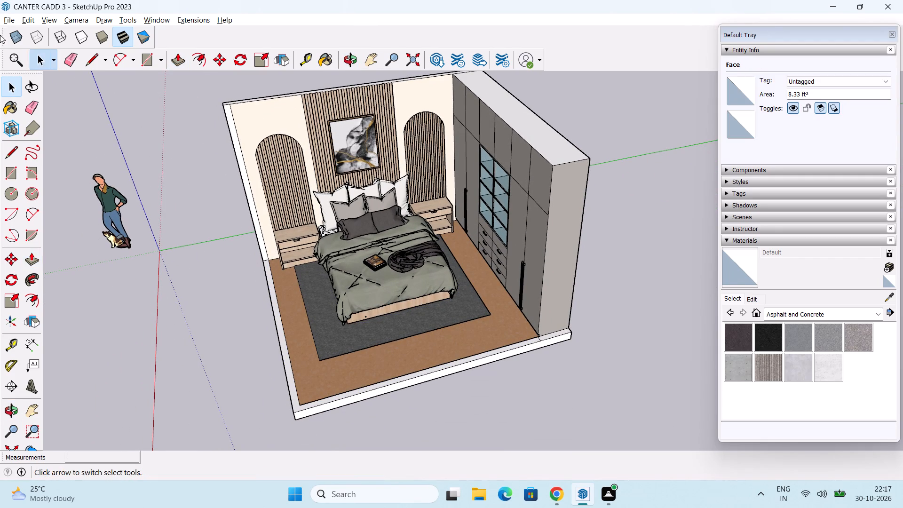
Import the lamp+red model from the Downloads folder and place it outside the room, beside the nightstand farther from the wardrobe.
left_click(6, 16)
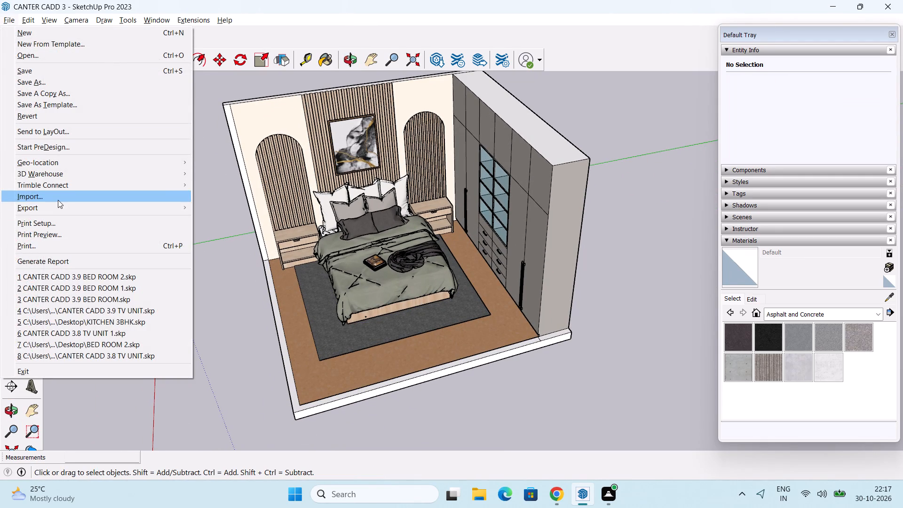
left_click(58, 200)
left_click(166, 140)
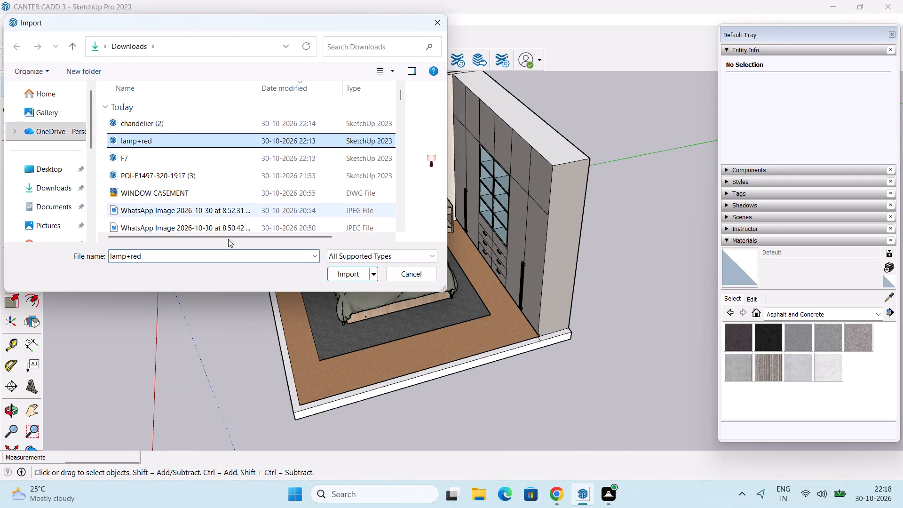
left_click(353, 274)
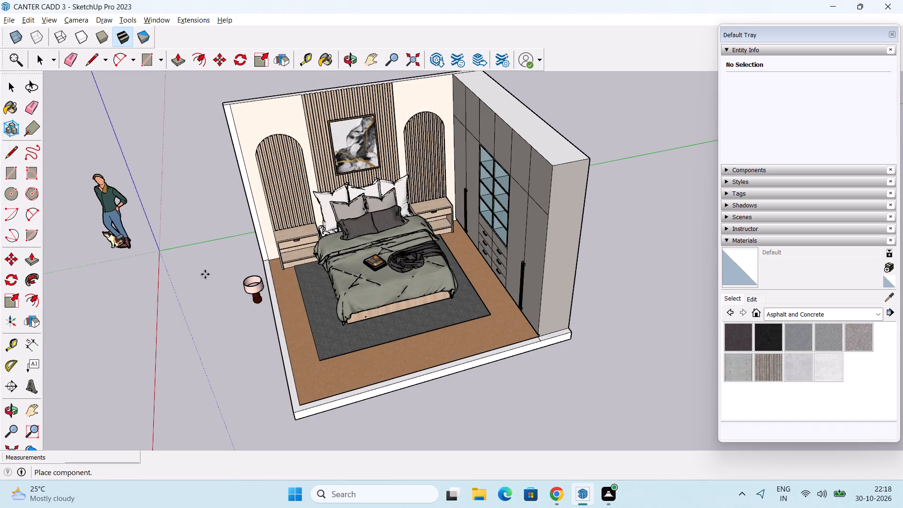
scroll(259, 243, "up", 10)
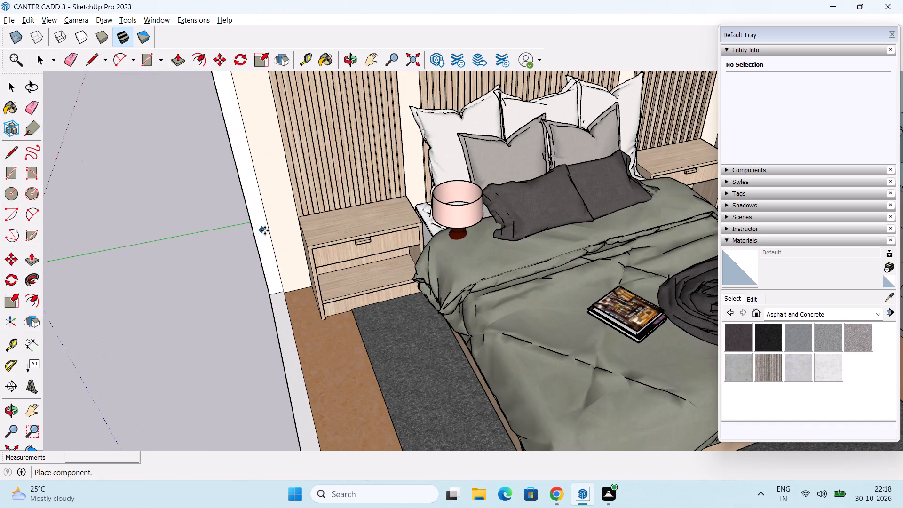
middle_click_drag(265, 230, 188, 325)
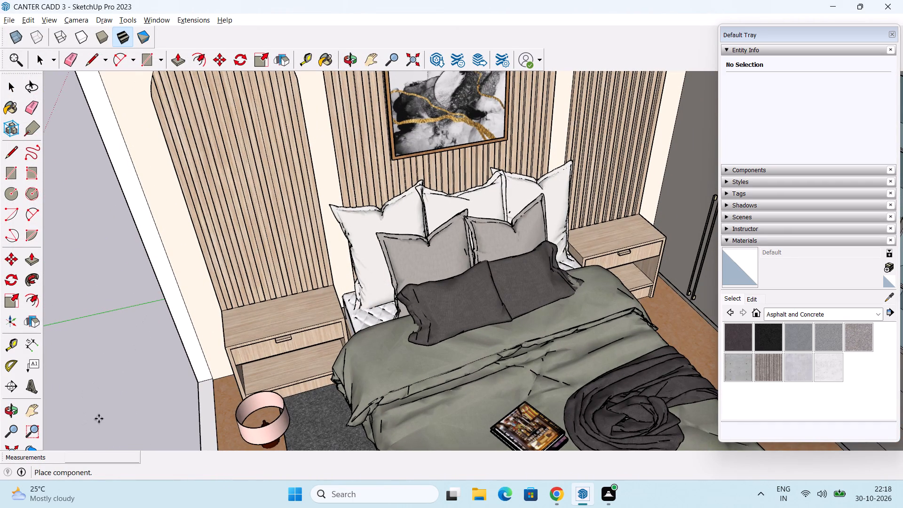
middle_click_drag(99, 419, 197, 276)
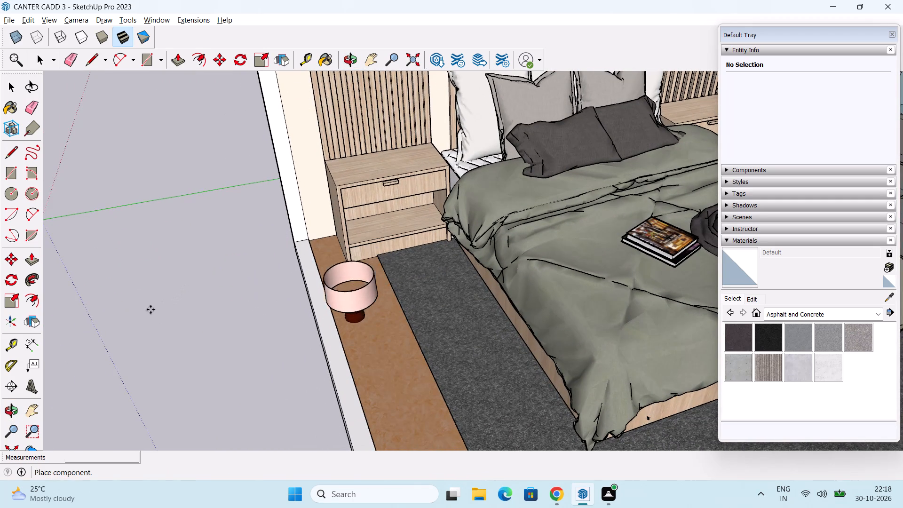
left_click(58, 312)
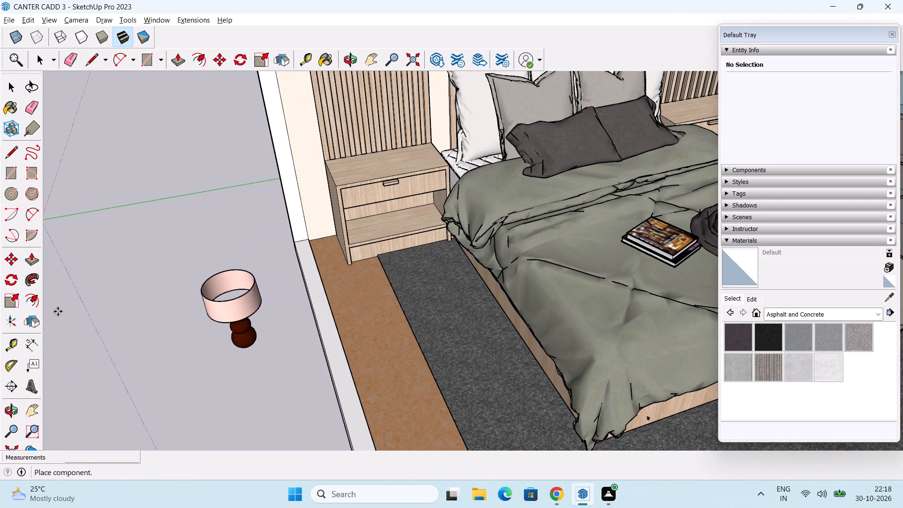
Move the lamp by the bottom of its base onto the top of the nightstand farther from the wardrobe.
scroll(193, 381, "up", 4)
middle_click_drag(225, 396, 291, 250)
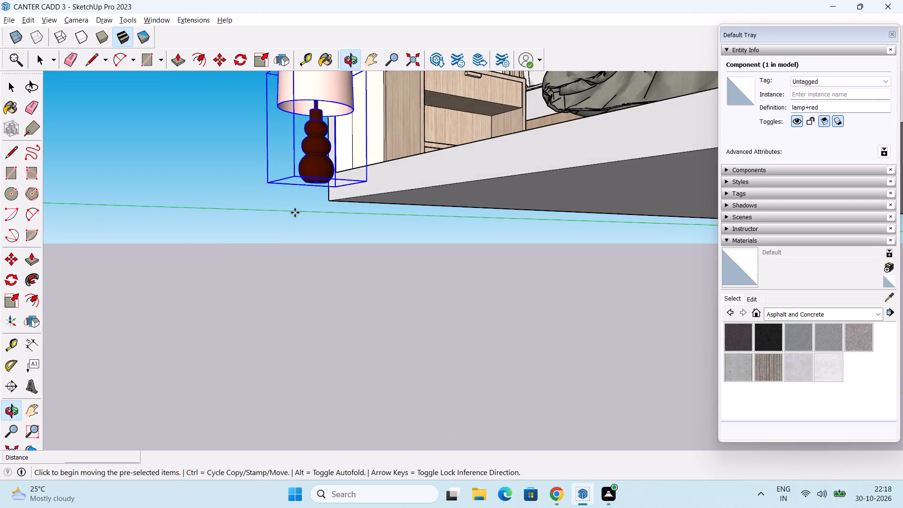
scroll(296, 203, "up", 9)
middle_click_drag(323, 195, 317, 201)
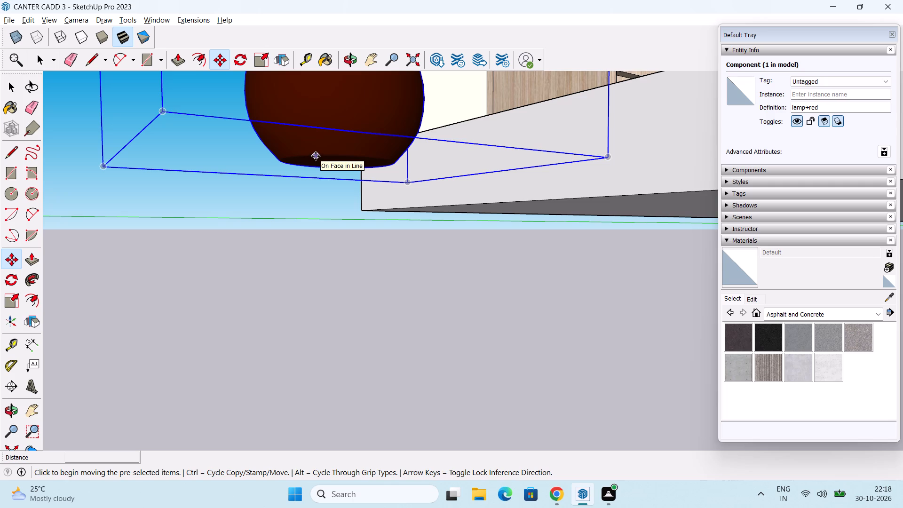
left_click(316, 156)
scroll(322, 143, "down", 4)
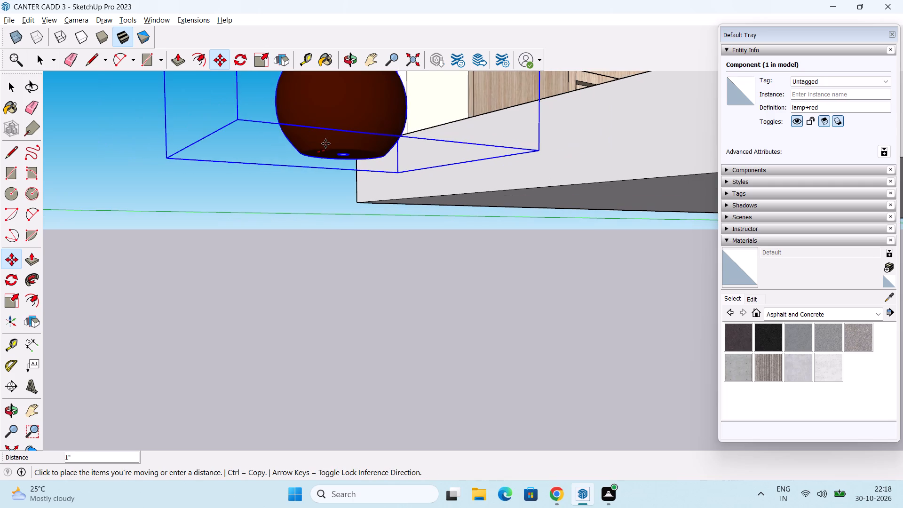
scroll(337, 126, "down", 3)
middle_click_drag(362, 99, 302, 331)
scroll(414, 171, "down", 4)
middle_click_drag(441, 129, 399, 232)
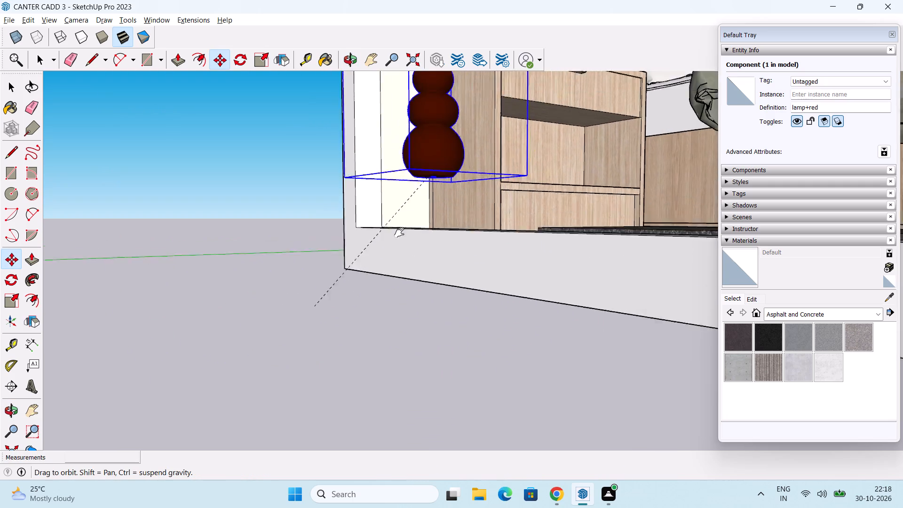
middle_click_drag(399, 232, 326, 399)
middle_click_drag(528, 244, 399, 384)
scroll(396, 328, "up", 3)
scroll(334, 329, "up", 2)
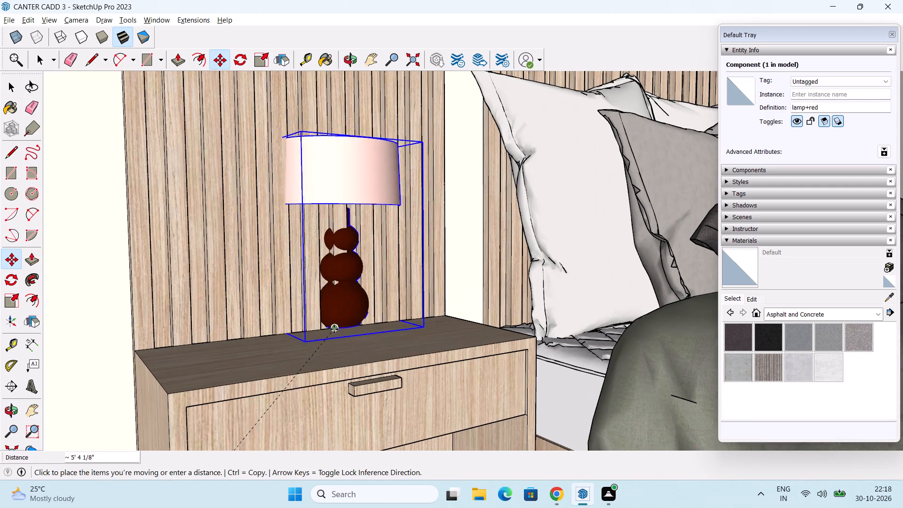
left_click(332, 356)
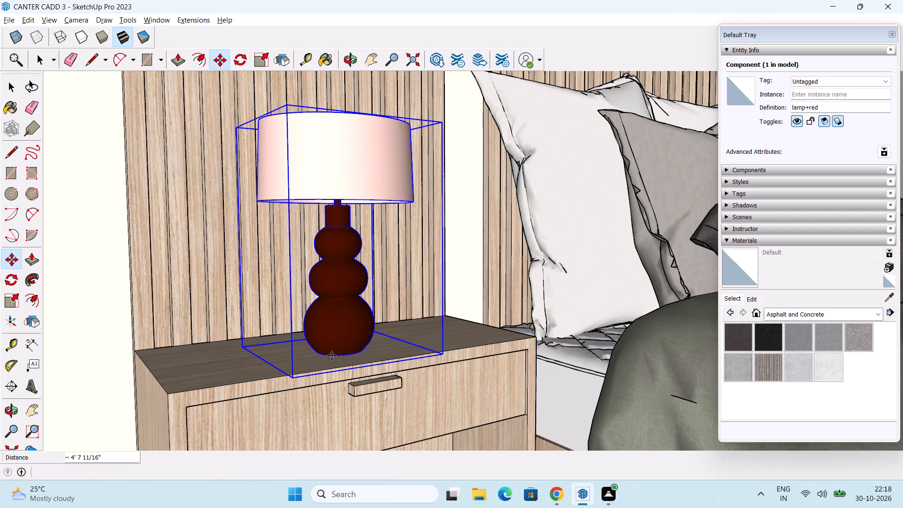
Copy the lamp along the green axis about 8' 8" onto the top of the nightstand beside the wardrobe.
left_click(332, 356)
scroll(467, 280, "down", 5)
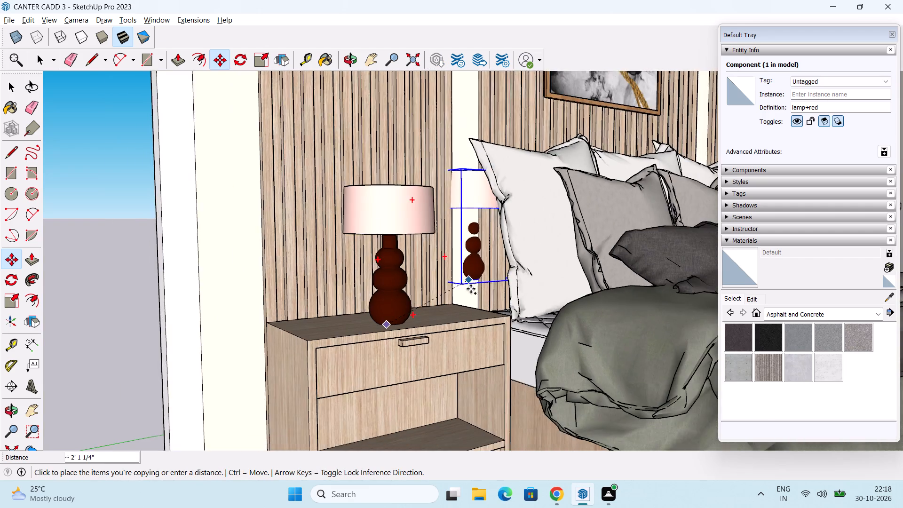
scroll(471, 289, "down", 2)
middle_click_drag(496, 298, 334, 315)
scroll(386, 280, "down", 3)
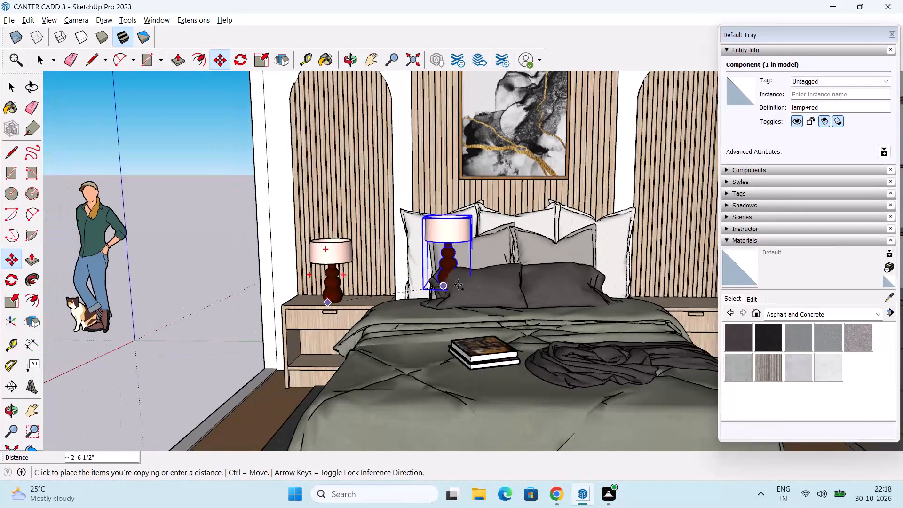
scroll(458, 285, "down", 2)
middle_click_drag(554, 302, 403, 302)
middle_click_drag(475, 294, 515, 324)
scroll(518, 307, "up", 6)
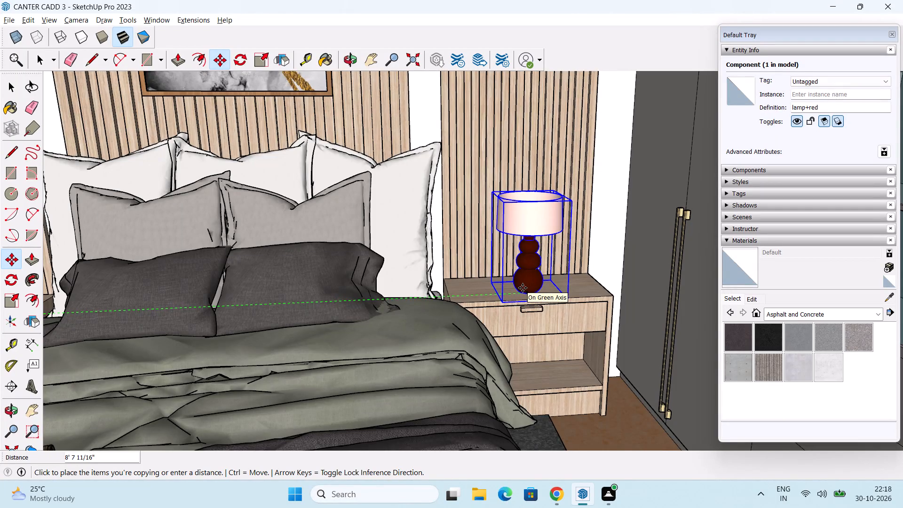
left_click(523, 288)
scroll(522, 292, "down", 4)
scroll(368, 336, "down", 3)
key("space")
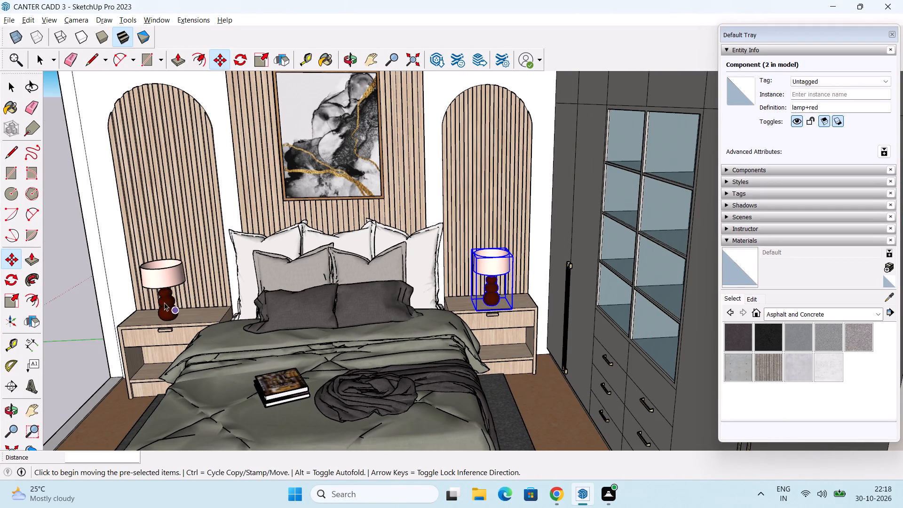
Move the original lamp about 2 7/16" across its nightstand toward the bed and clear the selection.
left_click(164, 301)
scroll(172, 325, "up", 4)
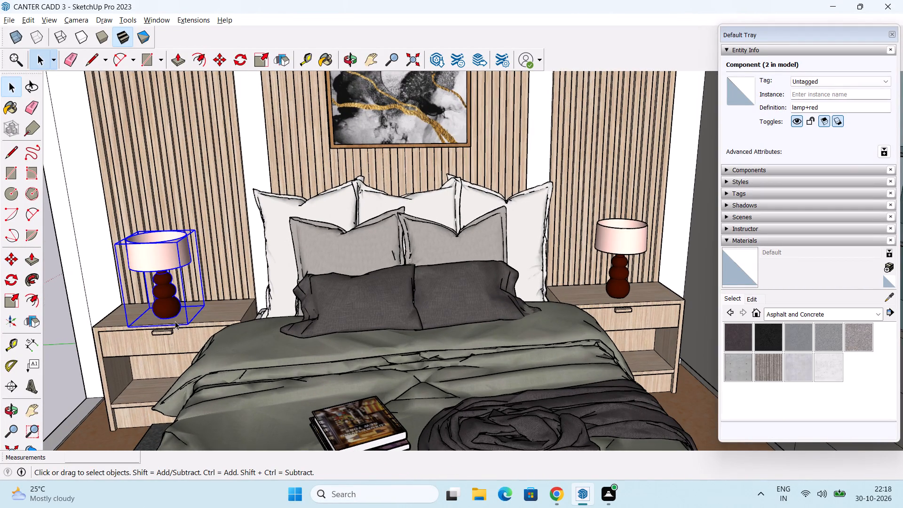
key("m")
left_click(162, 320)
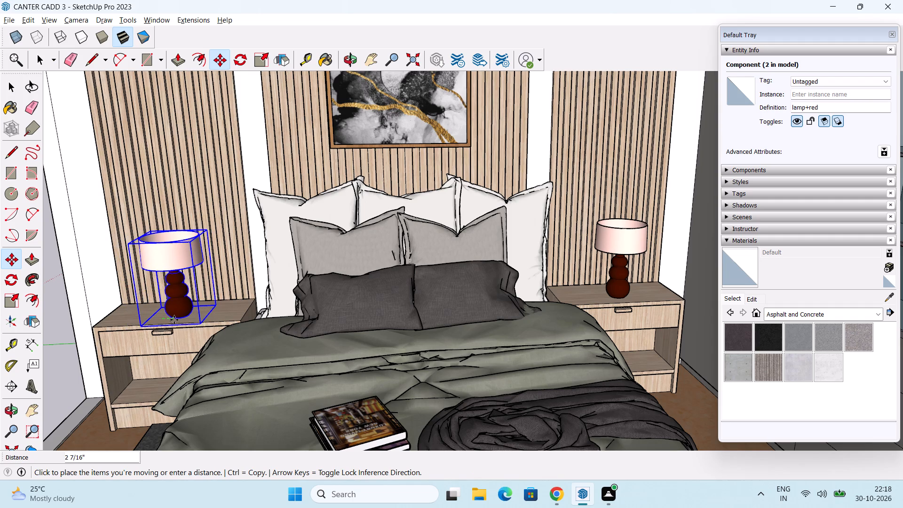
left_click(174, 320)
key("space")
scroll(174, 320, "down", 7)
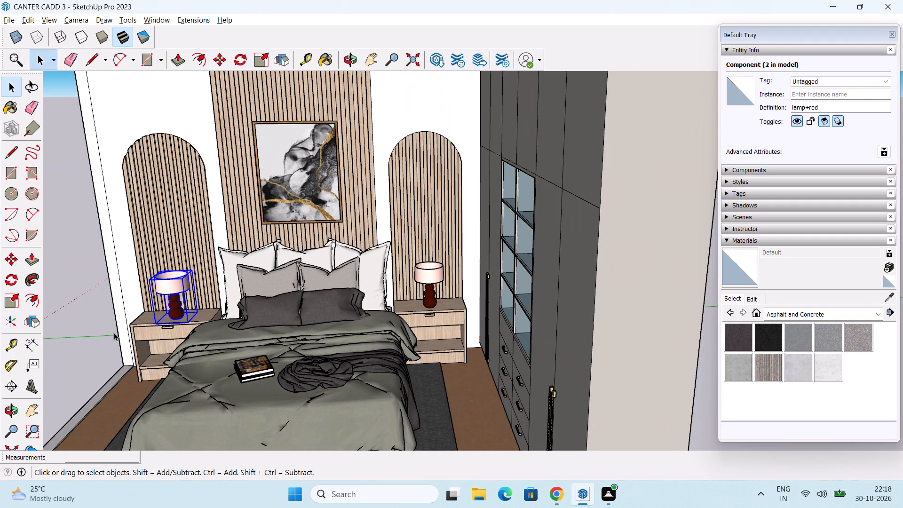
left_click(93, 333)
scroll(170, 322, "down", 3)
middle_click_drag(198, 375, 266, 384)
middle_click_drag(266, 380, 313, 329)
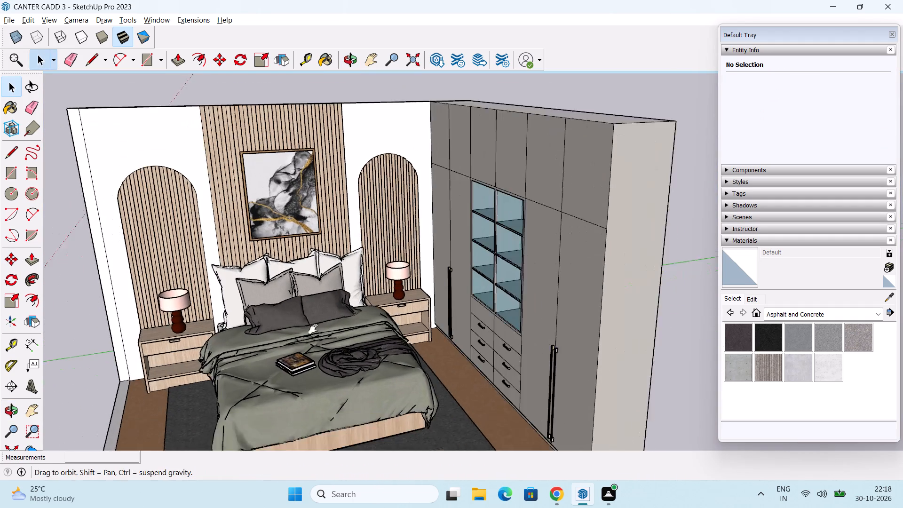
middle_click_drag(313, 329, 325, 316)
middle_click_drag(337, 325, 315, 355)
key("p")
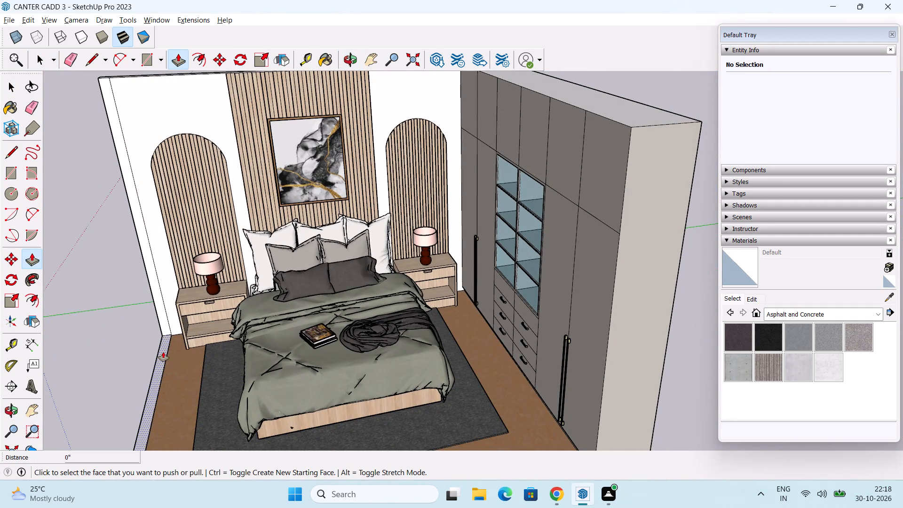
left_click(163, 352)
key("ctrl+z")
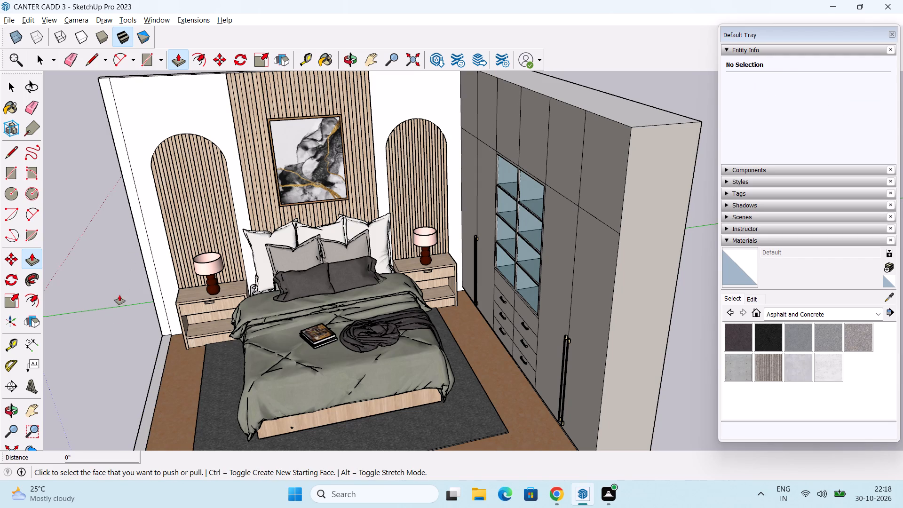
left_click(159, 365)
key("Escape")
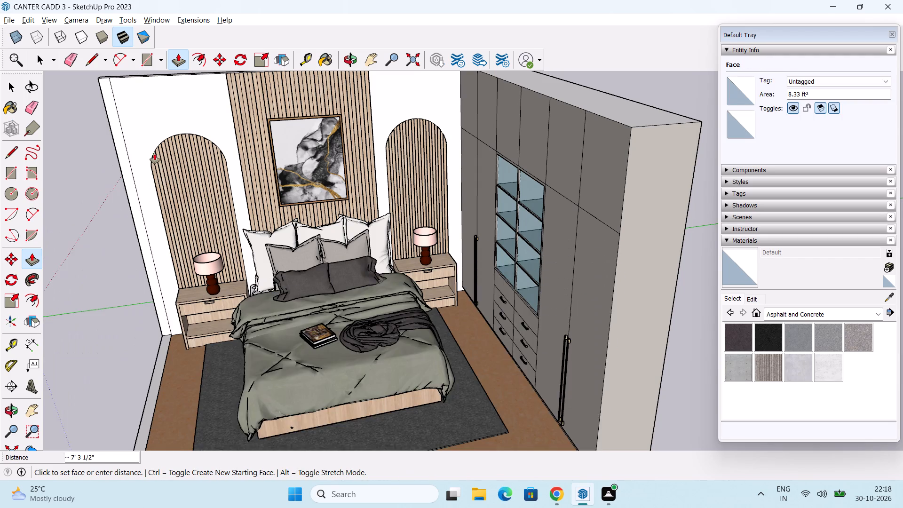
Draw a 4" line across the floor slab's border at the open front corner, from the floor's inner corner to the outer edge.
scroll(155, 196, "down", 2)
middle_click_drag(153, 288, 337, 218)
key("space")
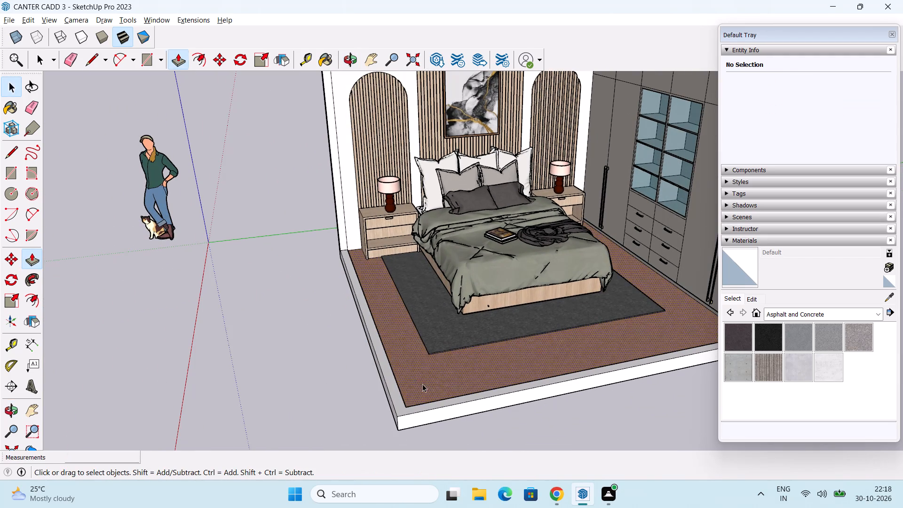
scroll(416, 411, "up", 2)
middle_click_drag(419, 415, 382, 442)
scroll(378, 412, "down", 1)
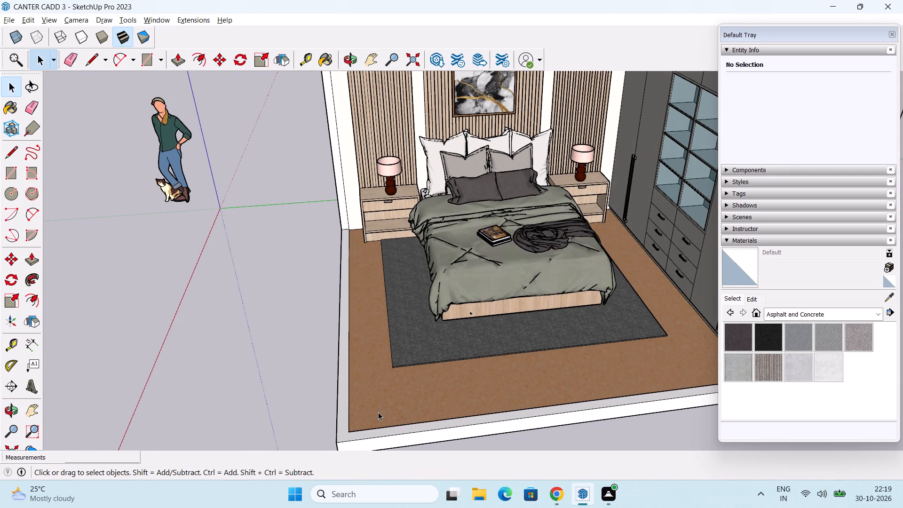
middle_click_drag(378, 412, 405, 281, "shift")
middle_click_drag(415, 287, 398, 353)
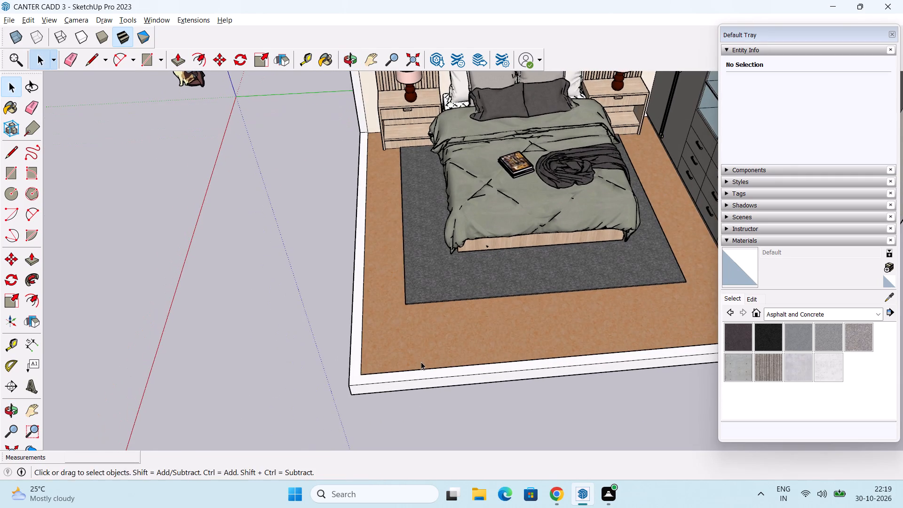
middle_click_drag(421, 362, 430, 316, "shift")
middle_click_drag(410, 341, 411, 376)
key("l")
scroll(382, 389, "up", 3)
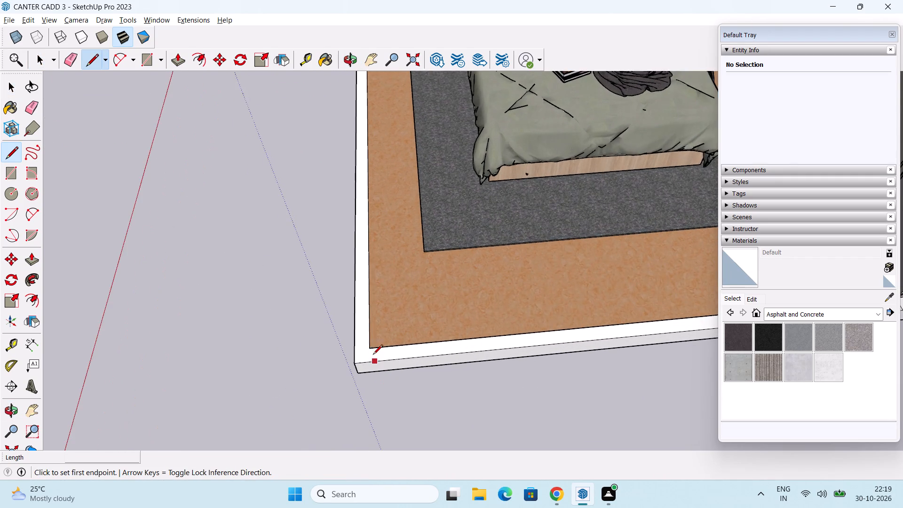
scroll(373, 352, "up", 1)
left_click(371, 342)
left_click(350, 345)
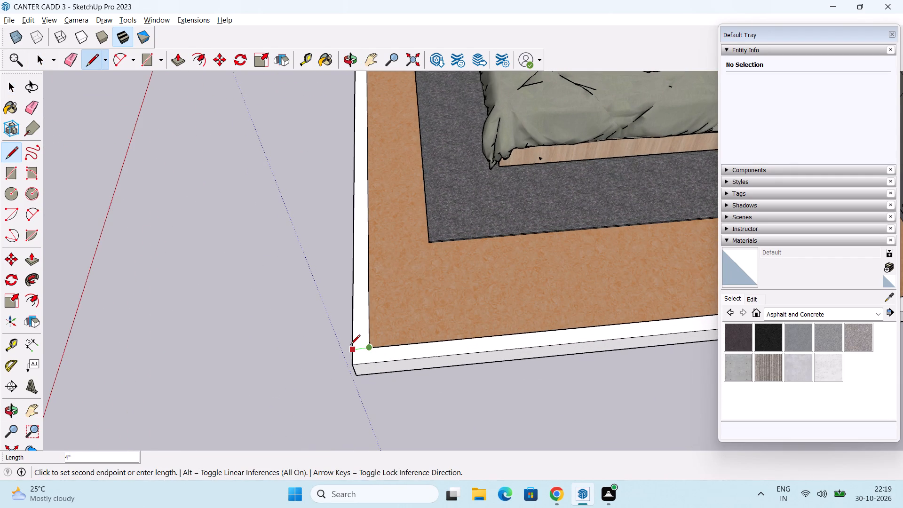
key("space")
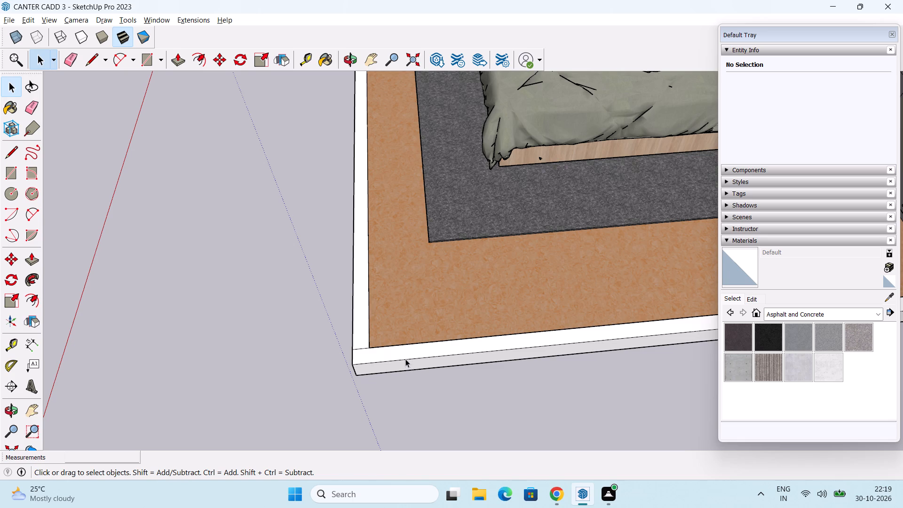
Pull the side border strip opposite the wardrobe up 10' to form a wall level with the back wall.
key("p")
left_click(361, 316)
scroll(361, 207, "down", 2)
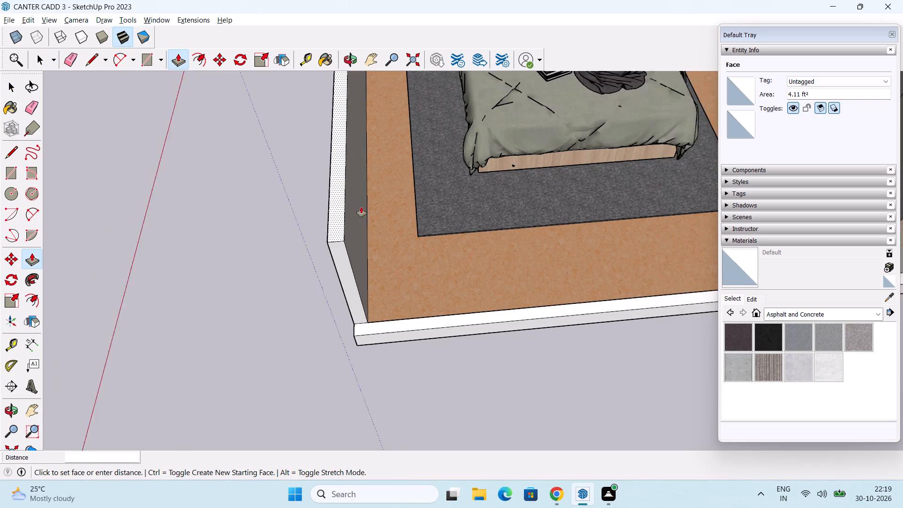
scroll(361, 207, "down", 8)
middle_click_drag(372, 182, 395, 396, "shift")
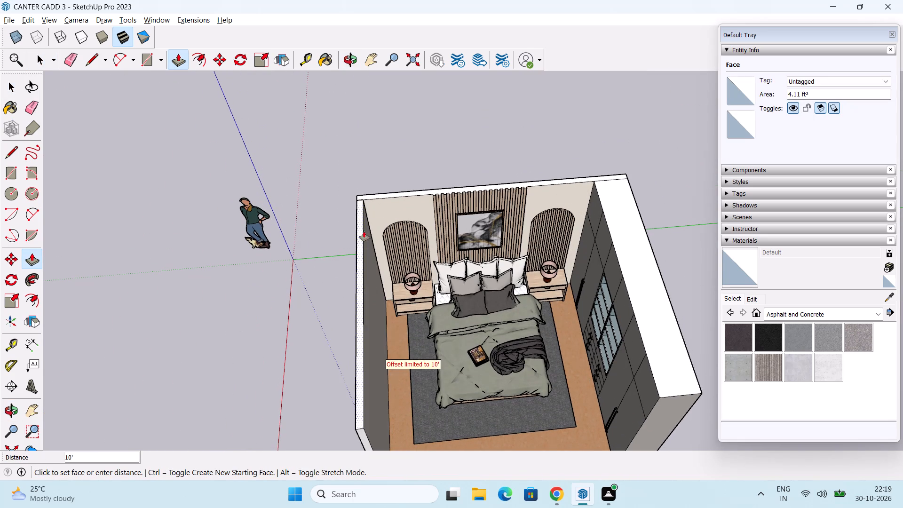
left_click(380, 199)
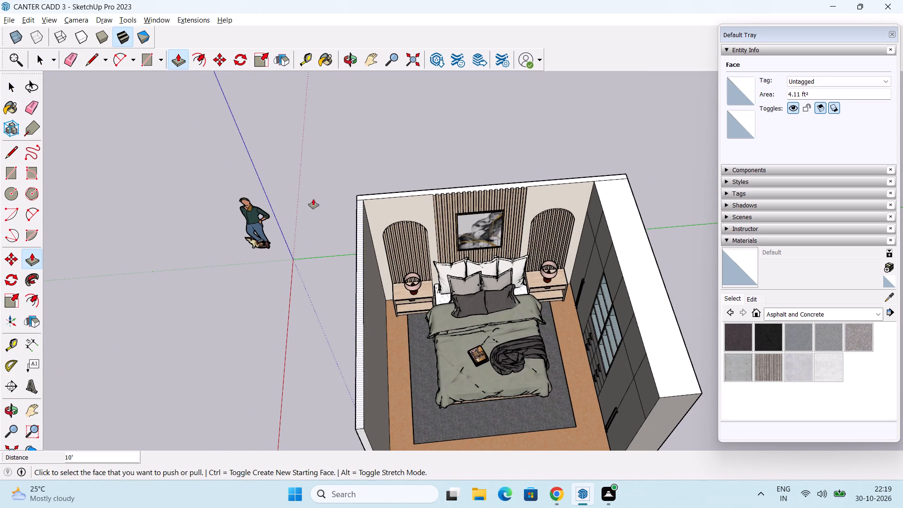
key("space")
middle_click_drag(326, 252, 278, 112)
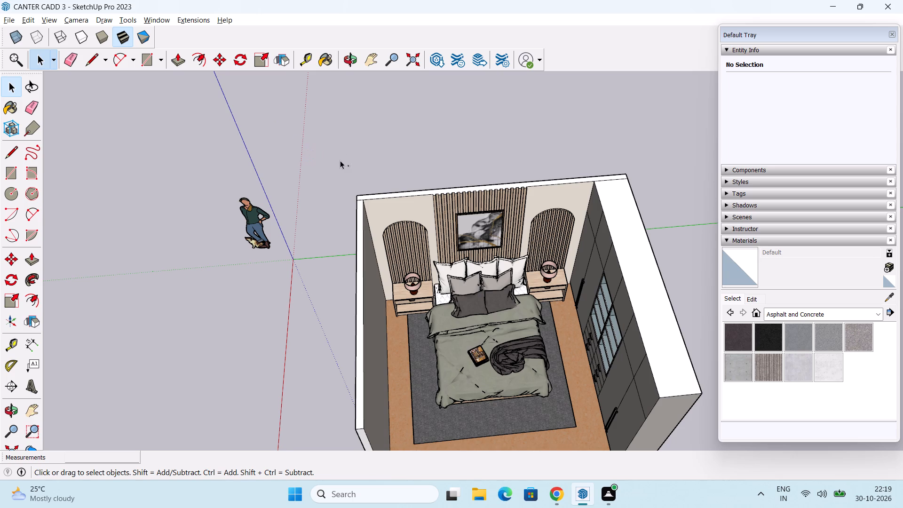
Save the bedroom model.
key("ctrl+s")
key("ctrl+s")
key("ctrl+s")
key("ctrl+s")
key("ctrl+s")
Draw a rectangle about 8' 6" by 7' 9" on the inner face of the new side wall, starting near the nightstand.
middle_click_drag(420, 284, 412, 349)
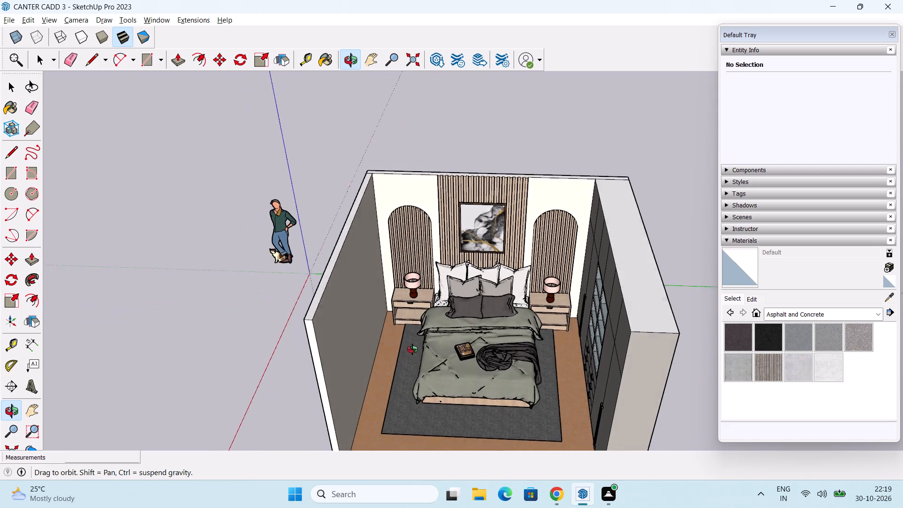
middle_click_drag(412, 349, 413, 350)
middle_click_drag(409, 337, 453, 352)
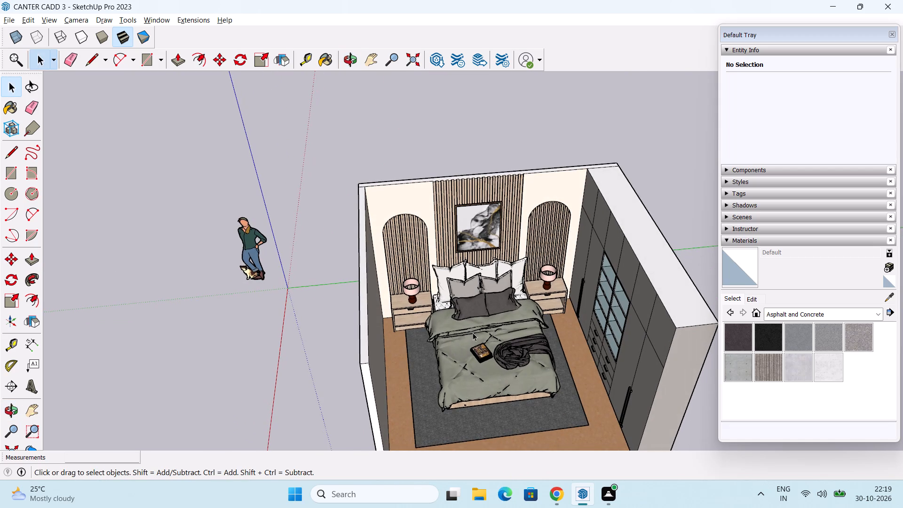
middle_click_drag(472, 333, 437, 290)
middle_click_drag(424, 326, 275, 306)
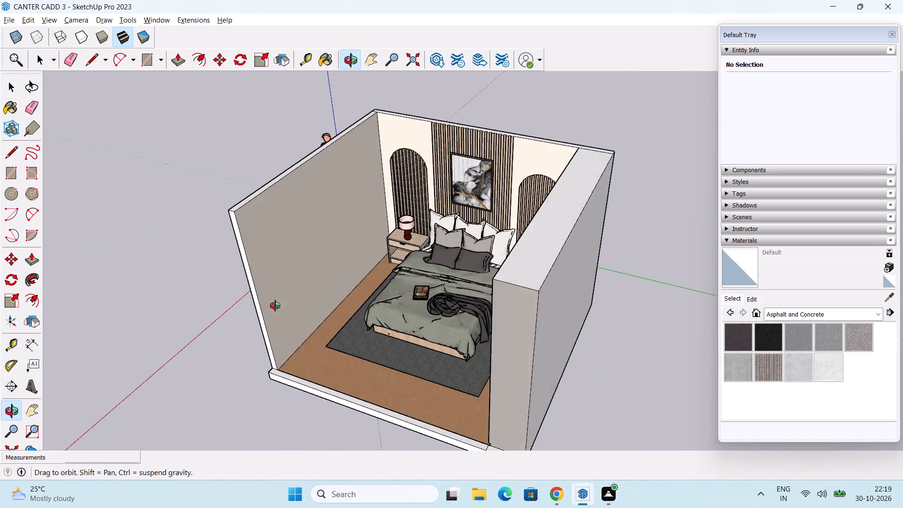
middle_click_drag(275, 306, 251, 303)
middle_click_drag(59, 259, 70, 278)
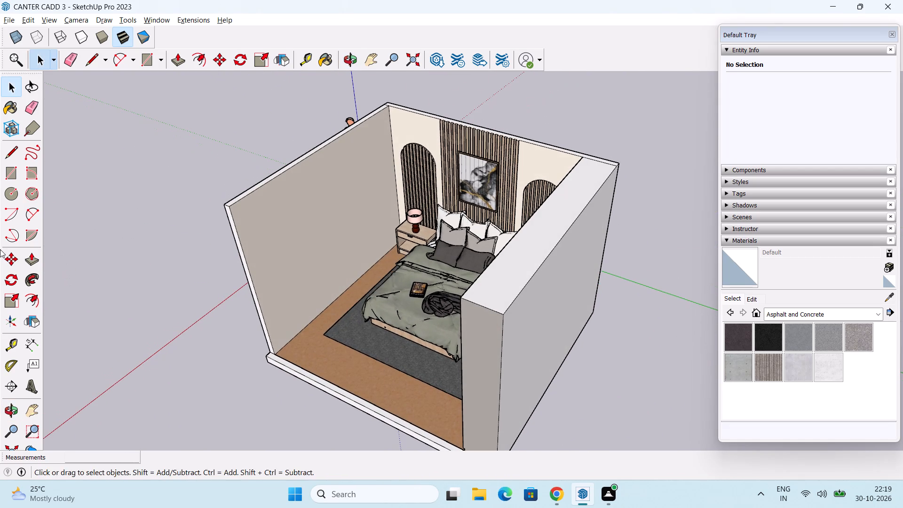
scroll(305, 261, "up", 2)
scroll(361, 331, "up", 2)
middle_click_drag(404, 325, 435, 322)
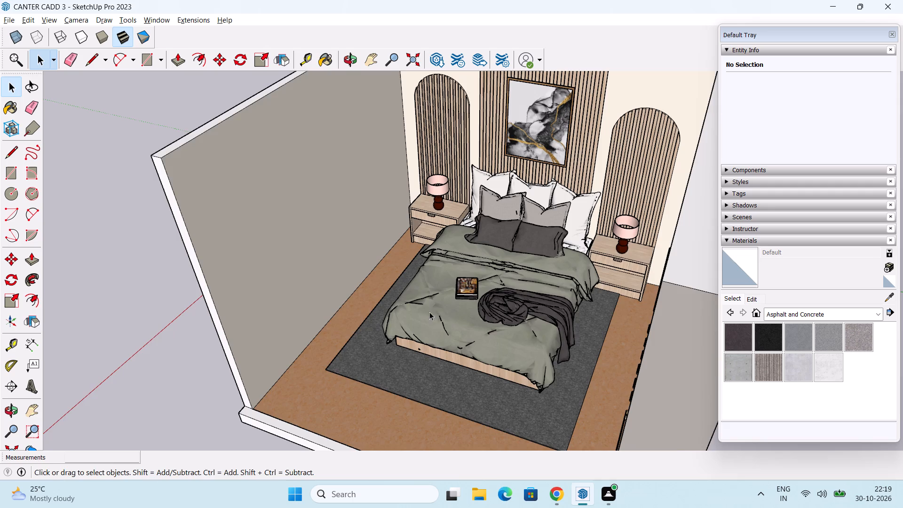
middle_click_drag(429, 306, 403, 348, "shift")
left_click(11, 174)
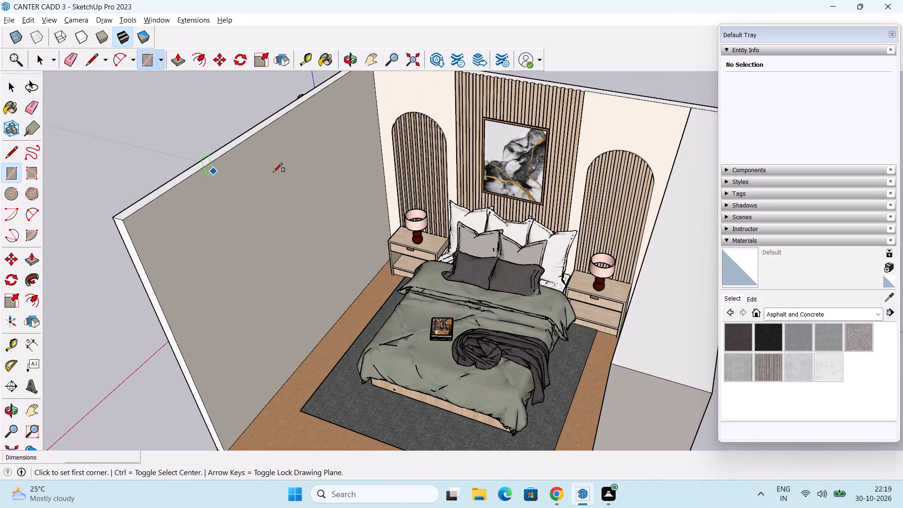
left_click(381, 240)
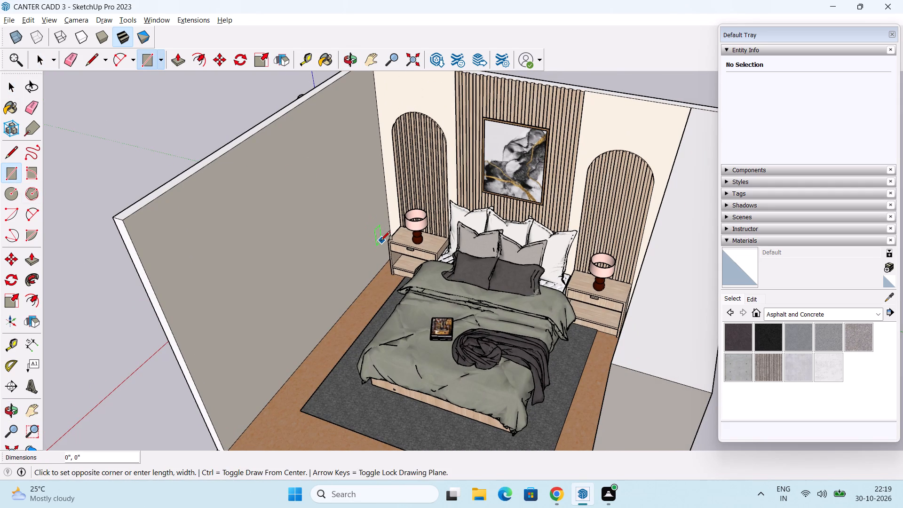
key("Escape")
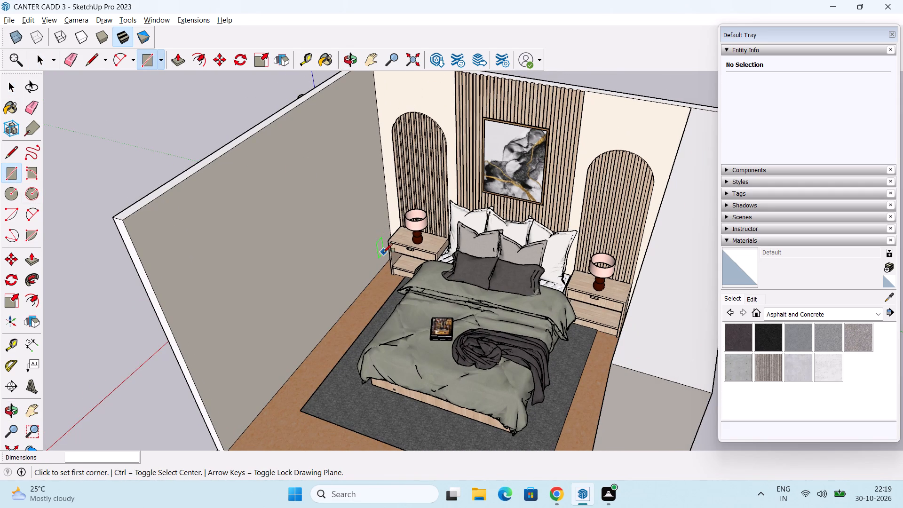
left_click(381, 256)
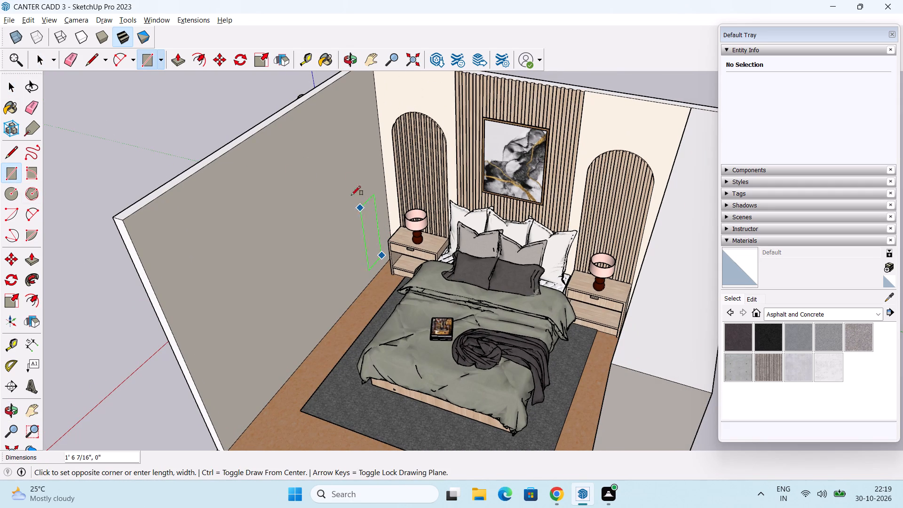
left_click(229, 180)
key("space")
Push the rectangle 4" through the side wall to cut an opening.
key("p")
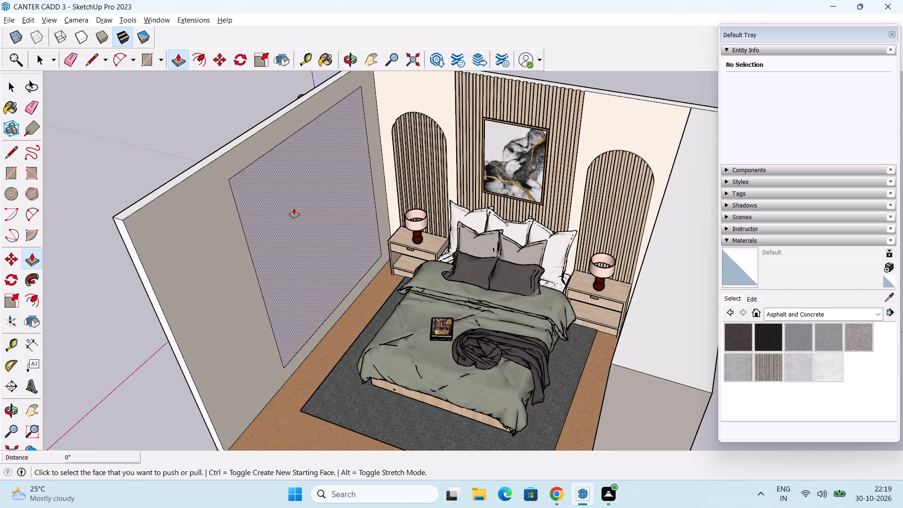
left_click(294, 208)
left_click(281, 194)
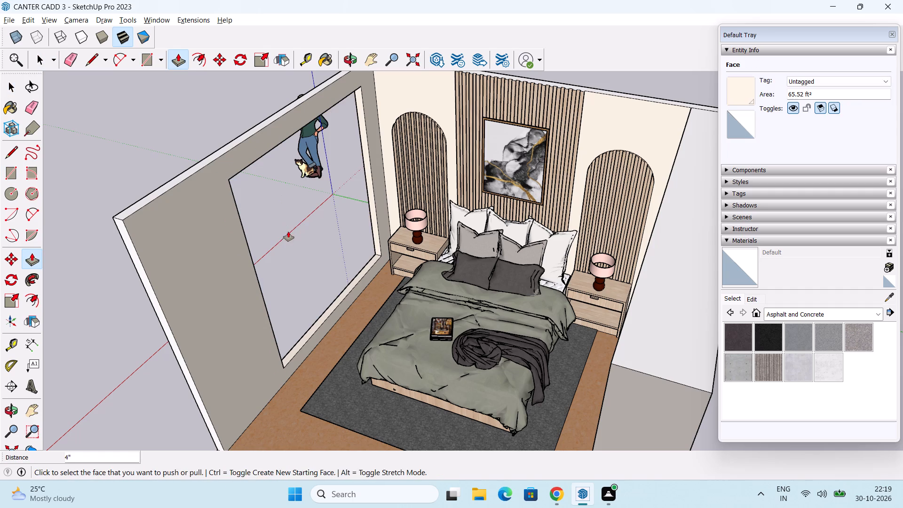
key("space")
Import WINDOW.skp from Downloads and place it at the side wall opening's lower corner nearest the nightstand.
left_click(8, 24)
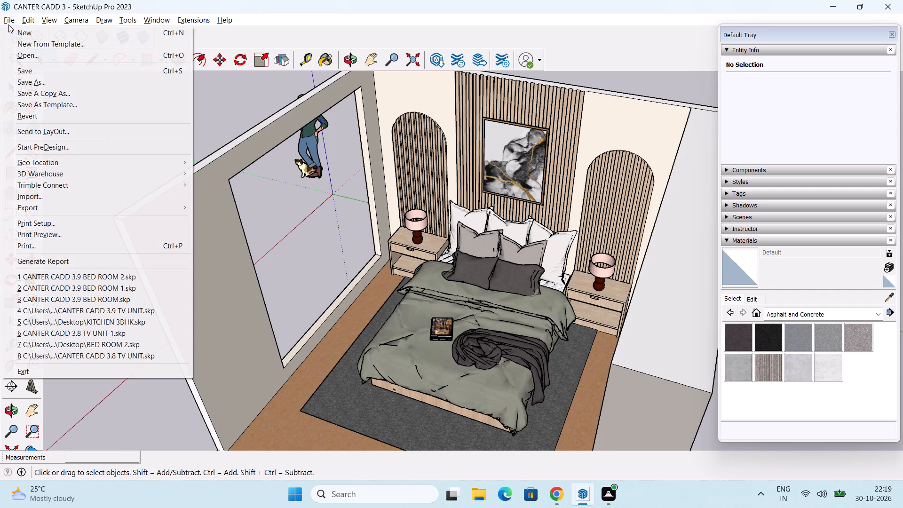
left_click(68, 200)
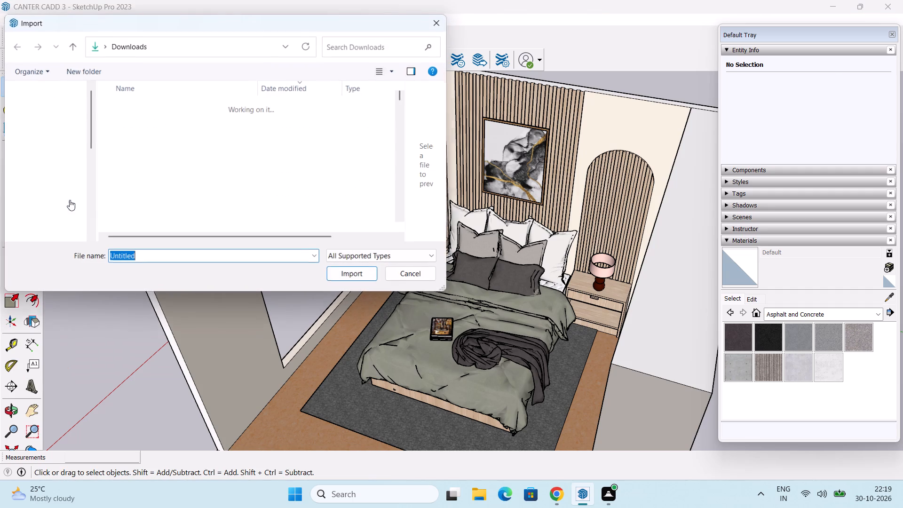
left_click(63, 194)
left_click(145, 257)
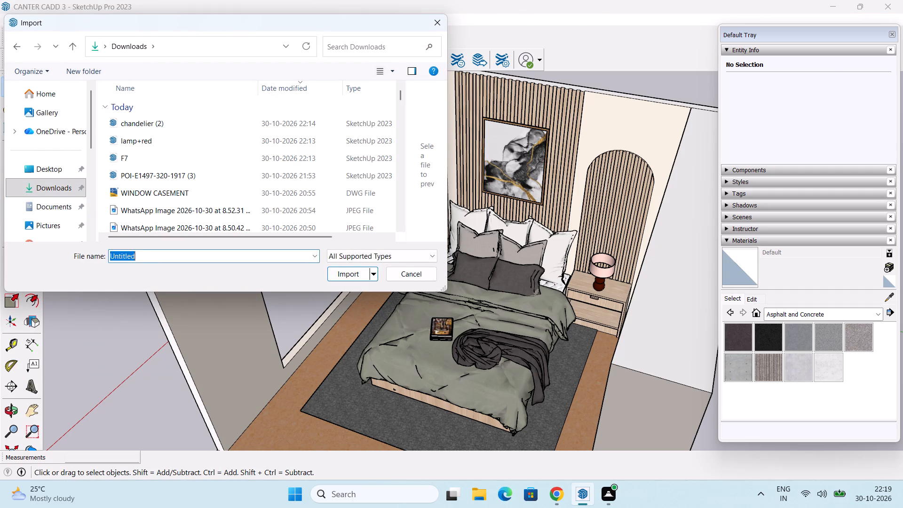
type("wi")
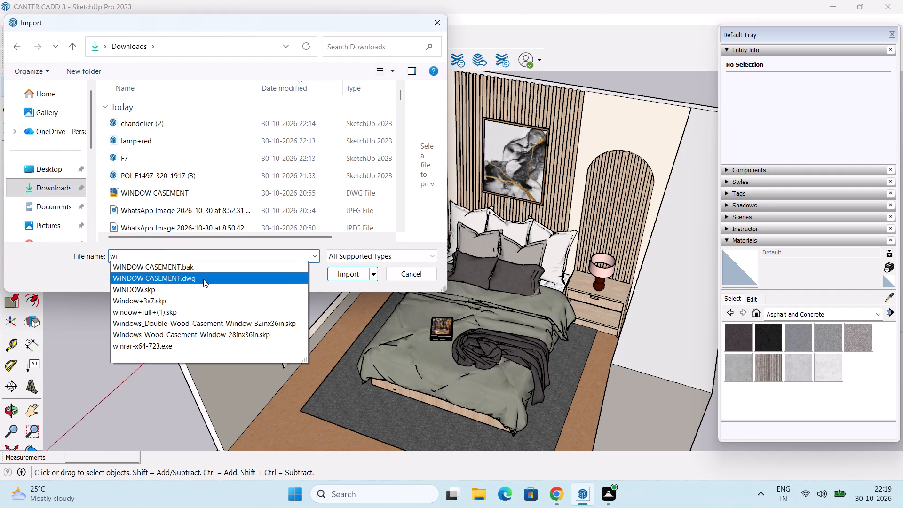
left_click(188, 293)
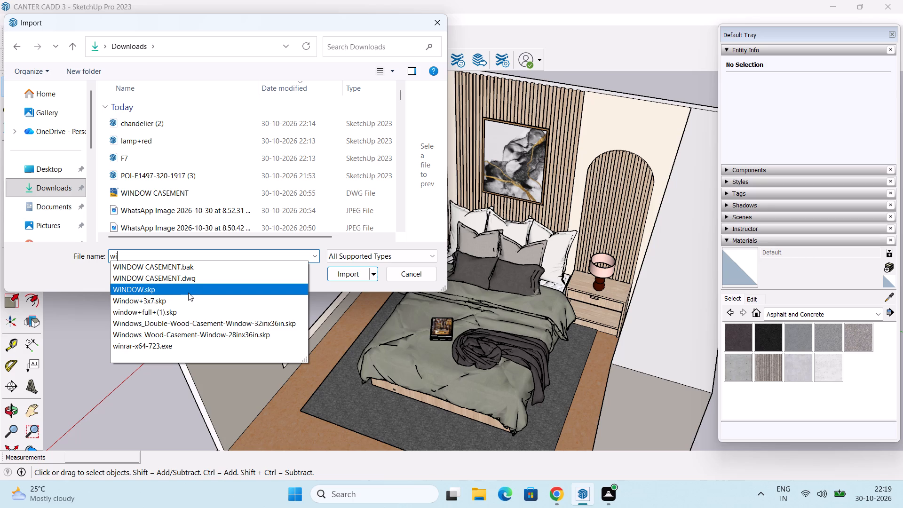
left_click(349, 272)
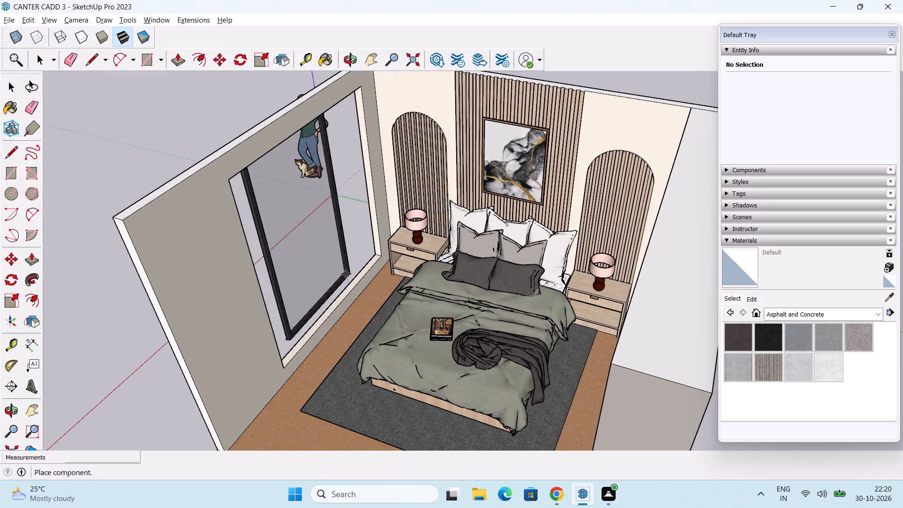
scroll(384, 278, "up", 12)
left_click(370, 234)
scroll(364, 254, "down", 3)
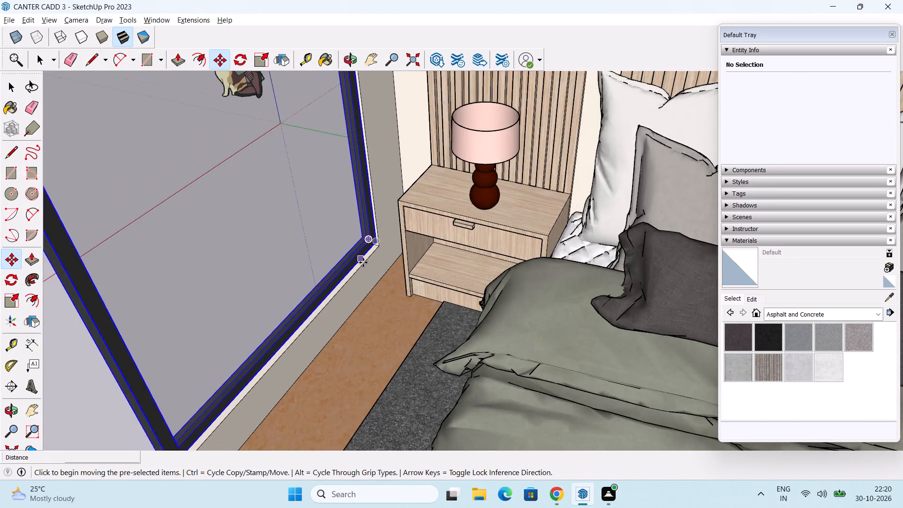
scroll(363, 262, "down", 8)
key("space")
Scale the window's height by about 0.95 so its top frame meets the opening's upper edge.
middle_click_drag(310, 290, 249, 237)
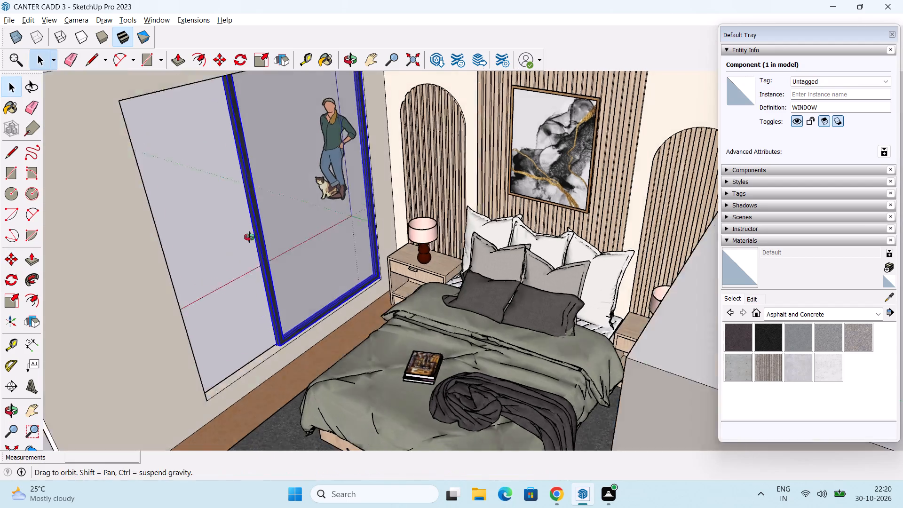
middle_click_drag(249, 237, 202, 281)
middle_click_drag(244, 227, 287, 328)
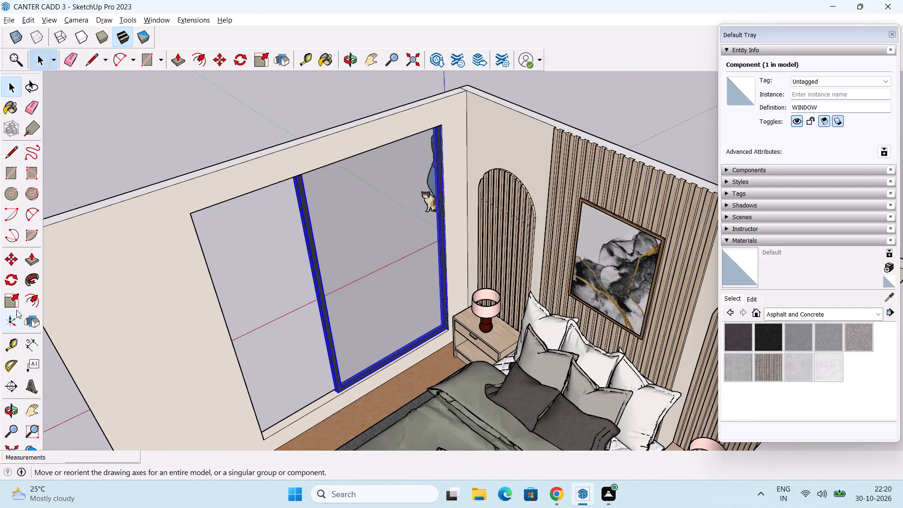
left_click(15, 305)
scroll(357, 182, "up", 3)
middle_click_drag(363, 262, 361, 267)
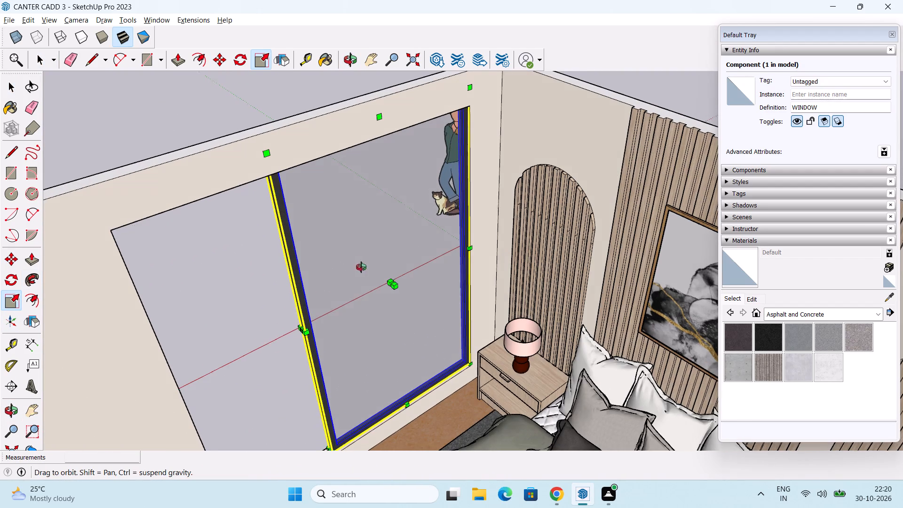
middle_click_drag(361, 267, 355, 271)
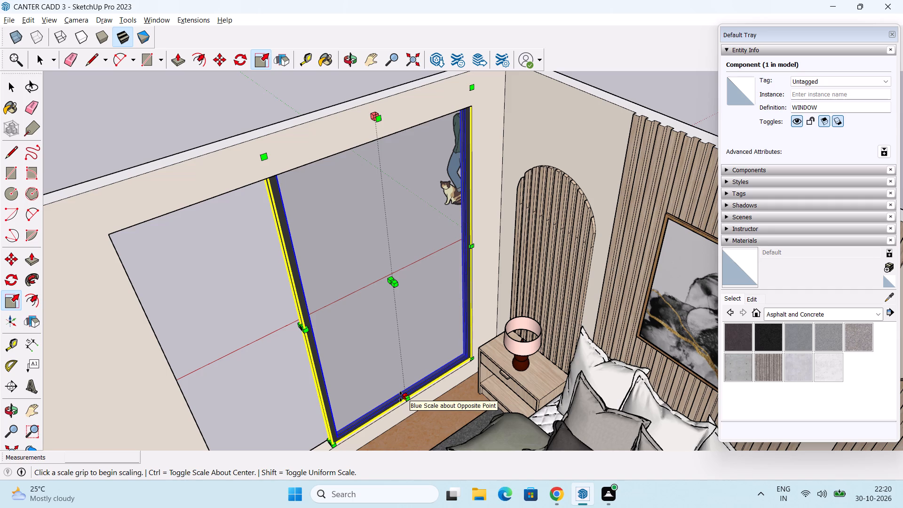
left_click(372, 119)
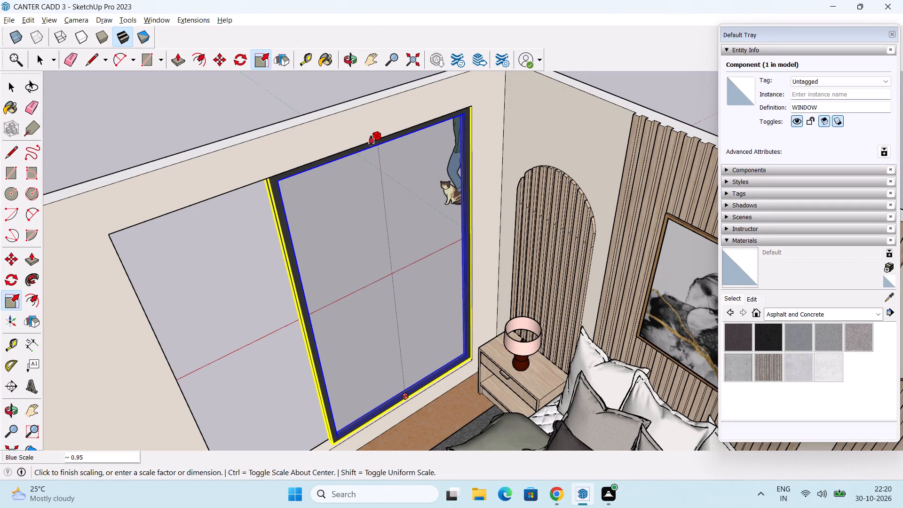
left_click(371, 141)
Scale the window's width by about 1.57 so its frame spans the full wall opening.
middle_click_drag(348, 192, 354, 192)
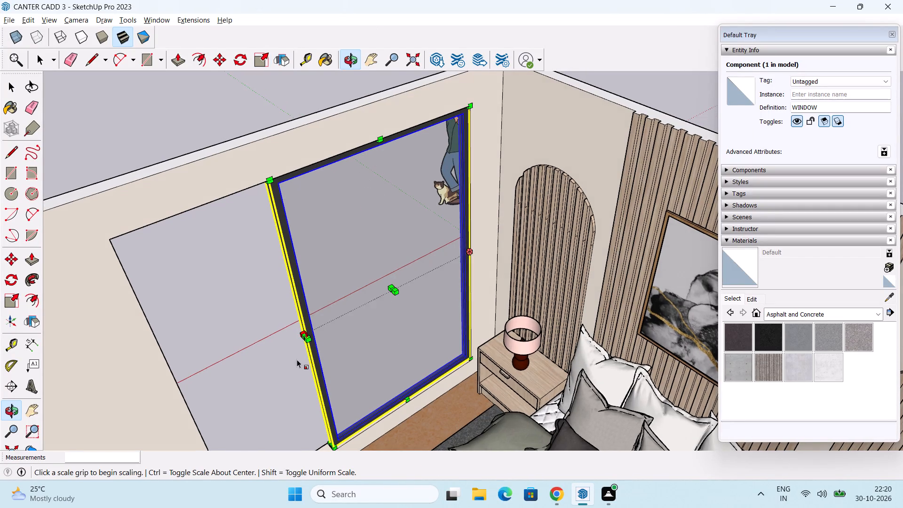
scroll(297, 359, "up", 6)
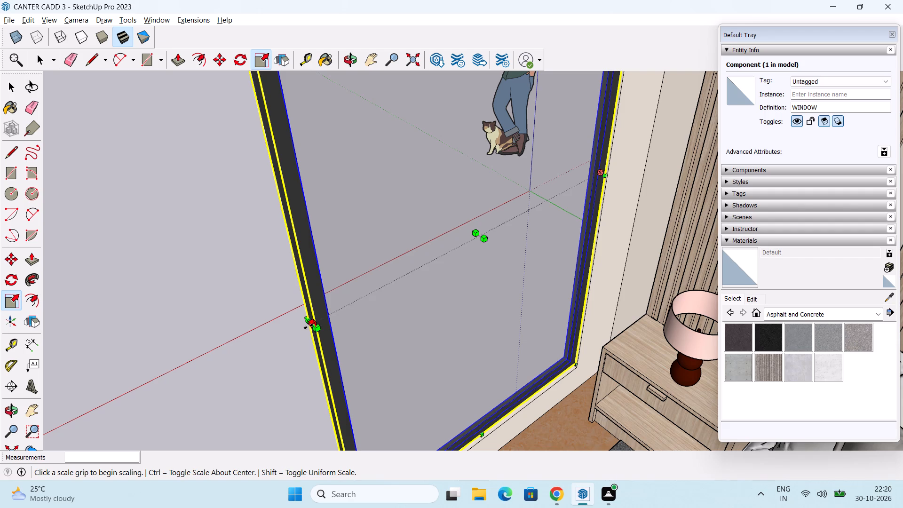
left_click(309, 326)
scroll(173, 336, "down", 6)
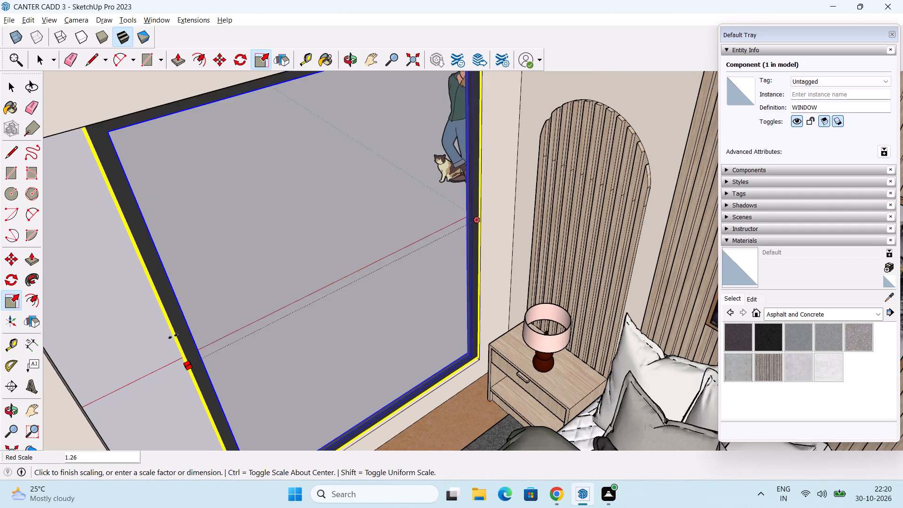
middle_click_drag(173, 336, 309, 274, "shift")
left_click(221, 326)
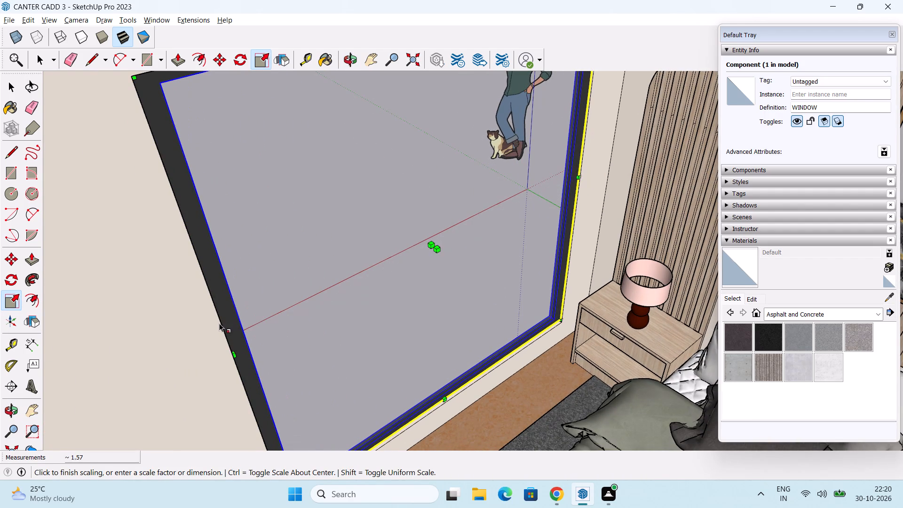
scroll(219, 319, "down", 8)
key("space")
left_click(177, 121)
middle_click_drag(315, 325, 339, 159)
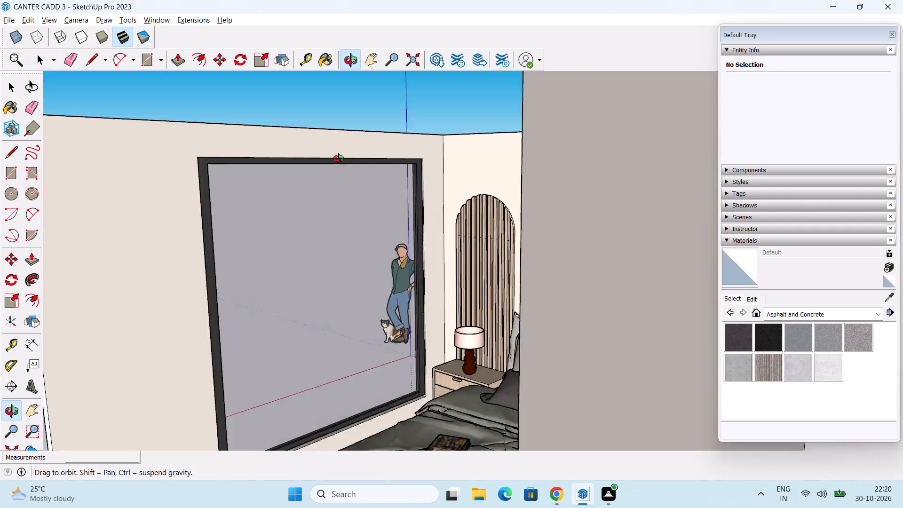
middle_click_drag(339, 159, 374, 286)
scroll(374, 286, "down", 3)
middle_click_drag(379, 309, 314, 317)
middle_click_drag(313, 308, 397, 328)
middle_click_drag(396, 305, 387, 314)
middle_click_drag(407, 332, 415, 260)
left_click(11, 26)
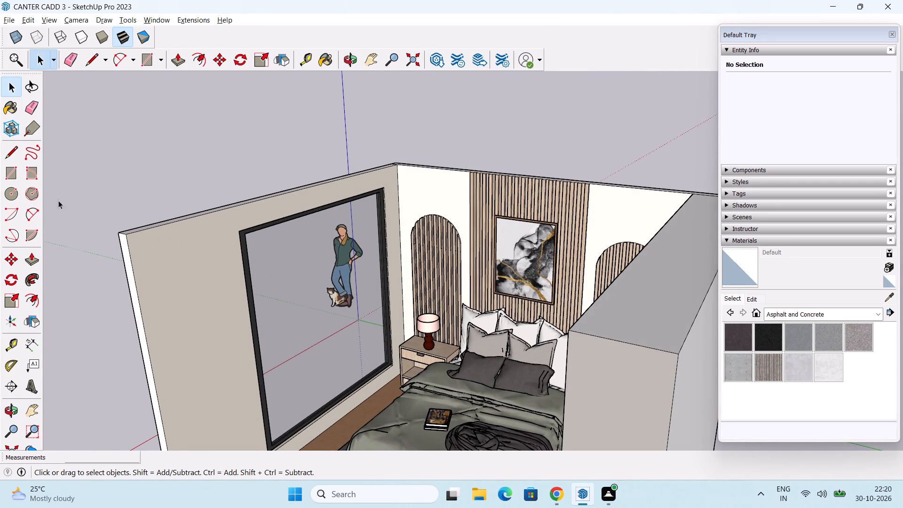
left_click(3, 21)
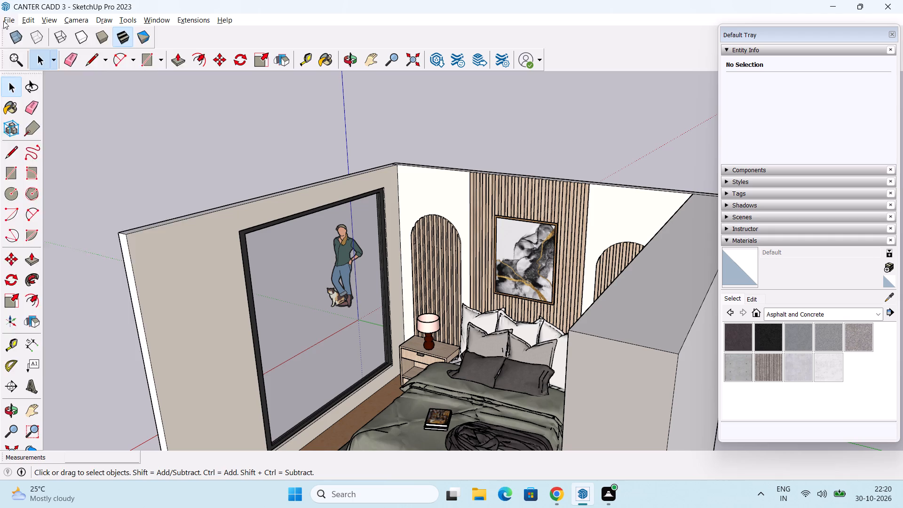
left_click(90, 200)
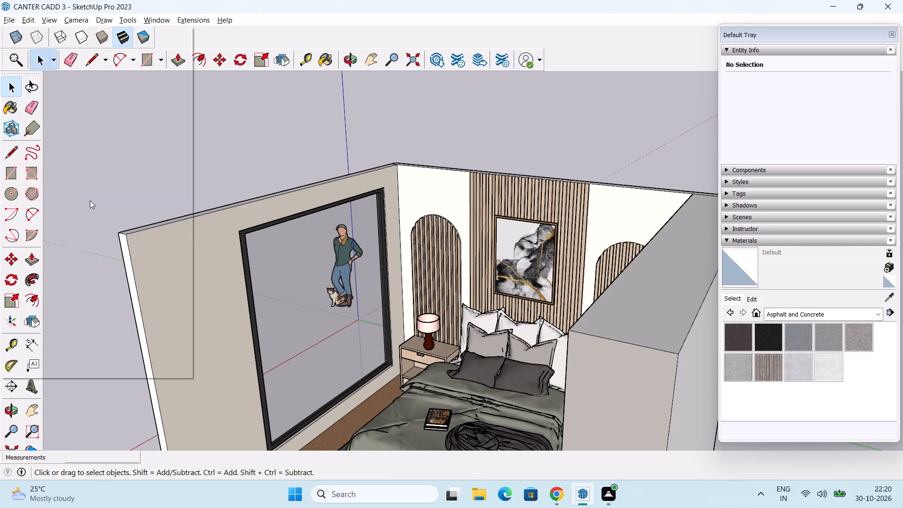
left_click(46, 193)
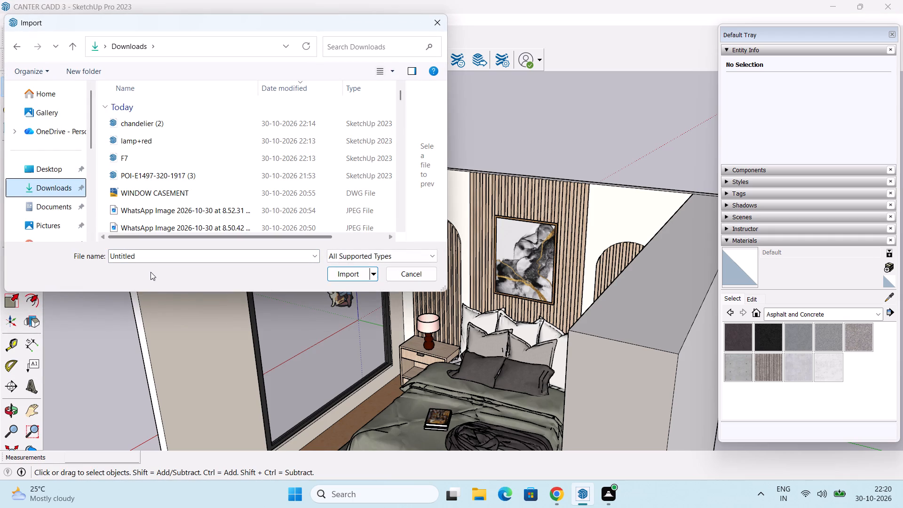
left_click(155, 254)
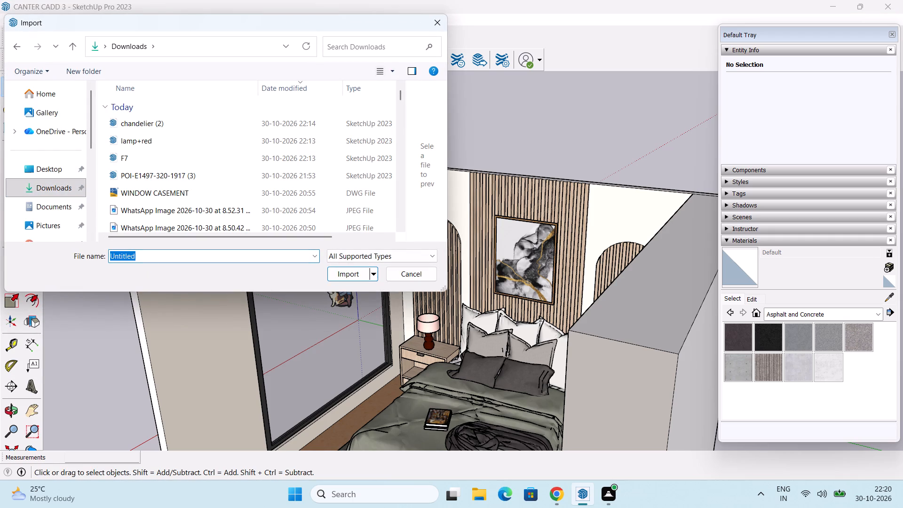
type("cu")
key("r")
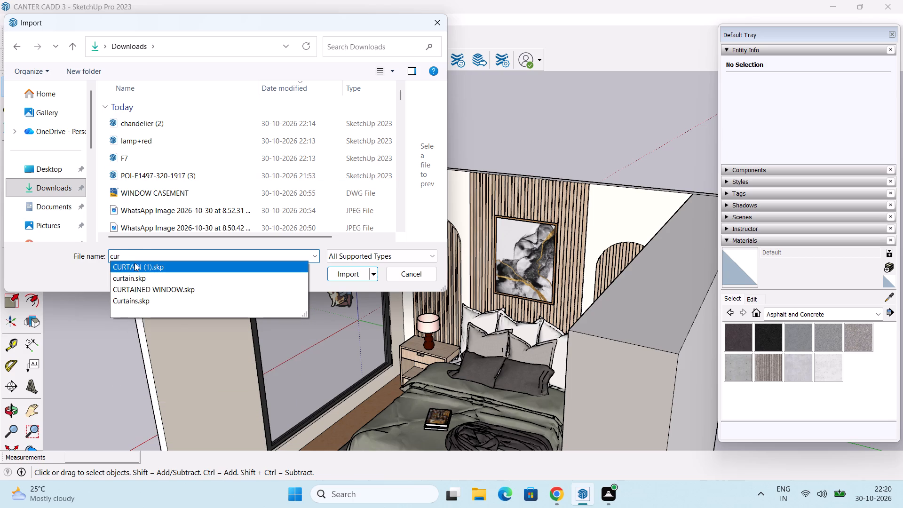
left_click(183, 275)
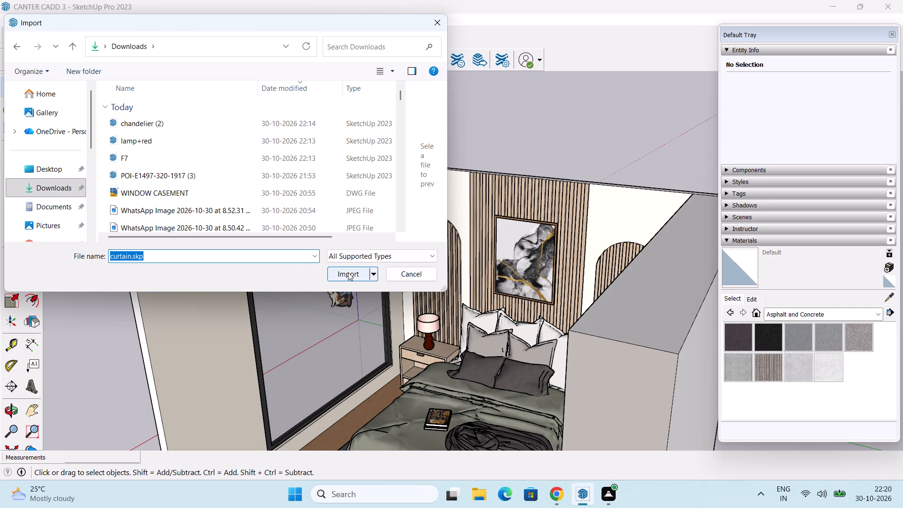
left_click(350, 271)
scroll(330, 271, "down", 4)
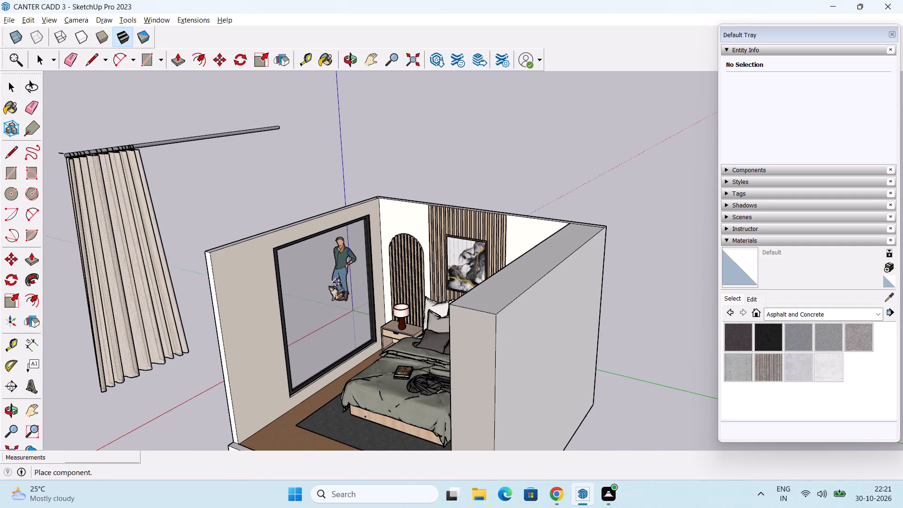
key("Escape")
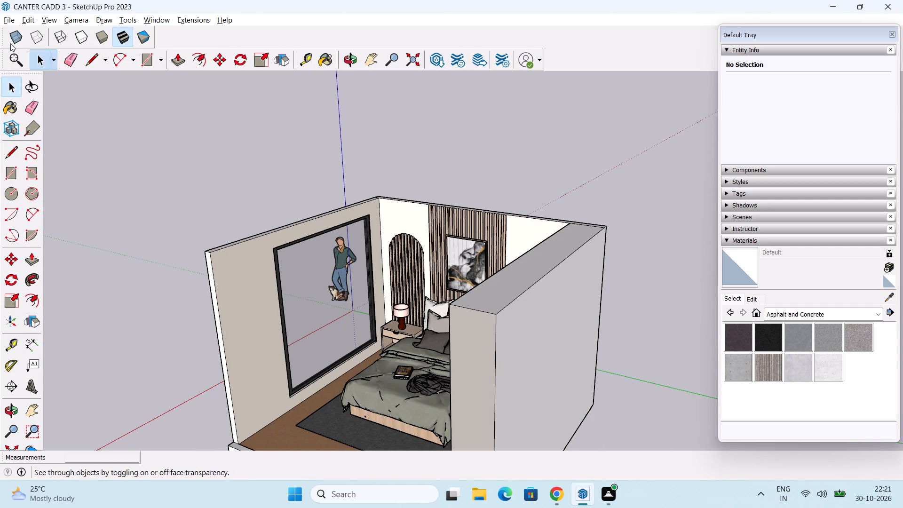
Import CURTAIN (1).skp from Downloads and place it on the bedroom floor beside the window wall.
left_click(9, 18)
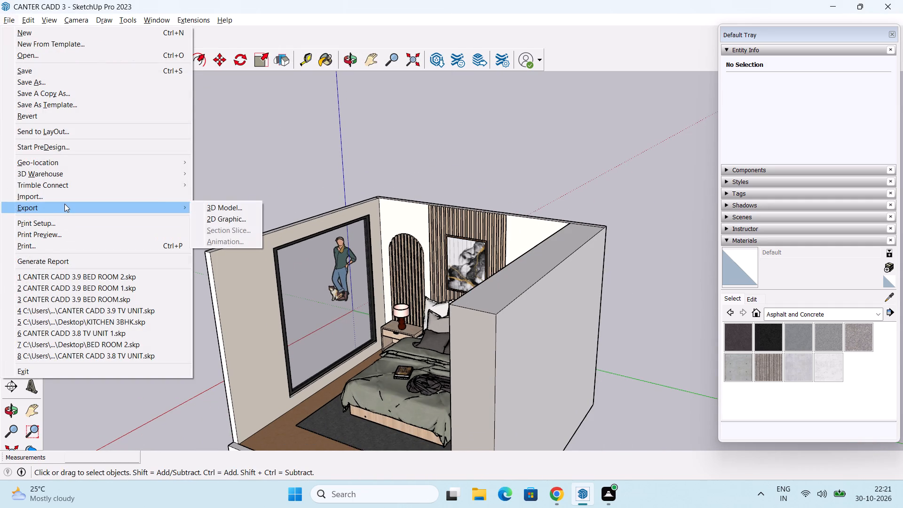
left_click(64, 198)
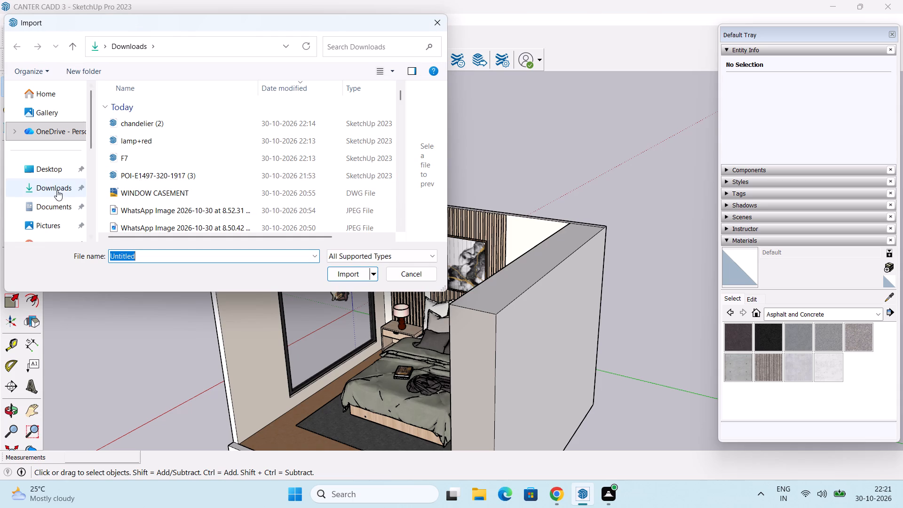
left_click(57, 190)
left_click(143, 262)
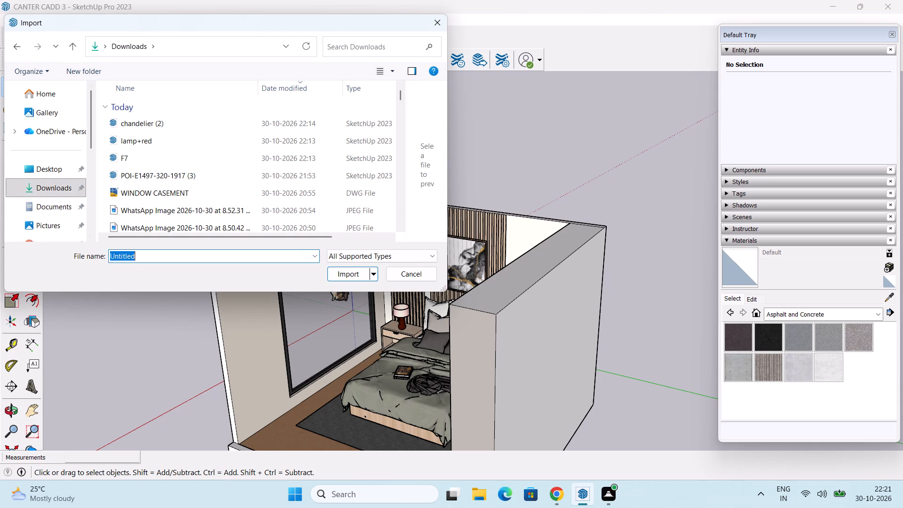
key("c")
key("u")
key("r")
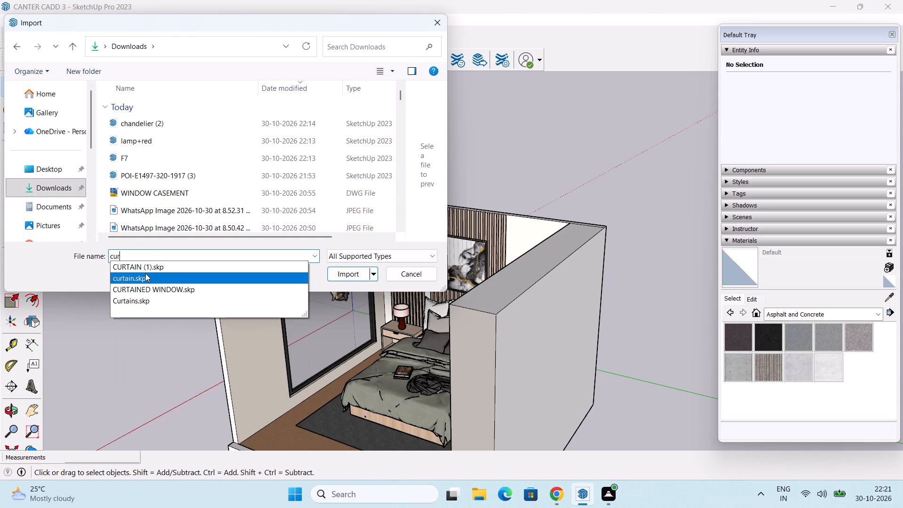
left_click(146, 267)
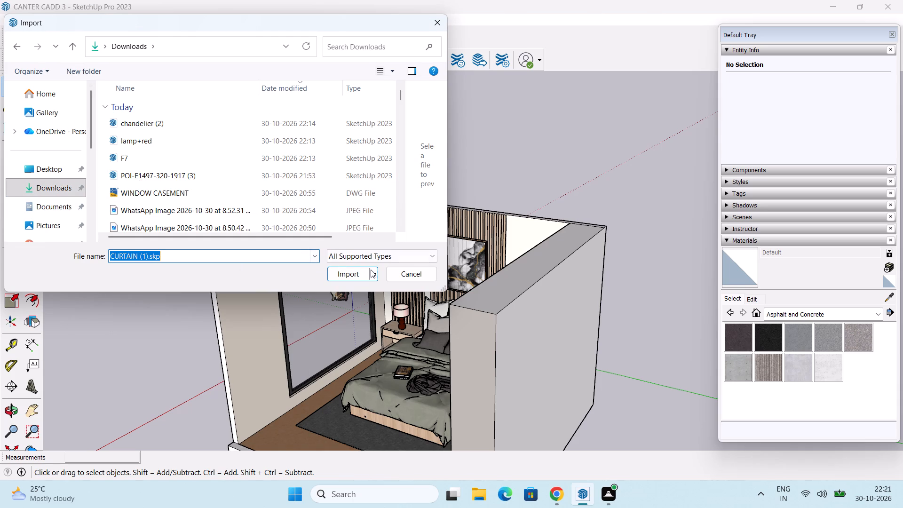
left_click(342, 272)
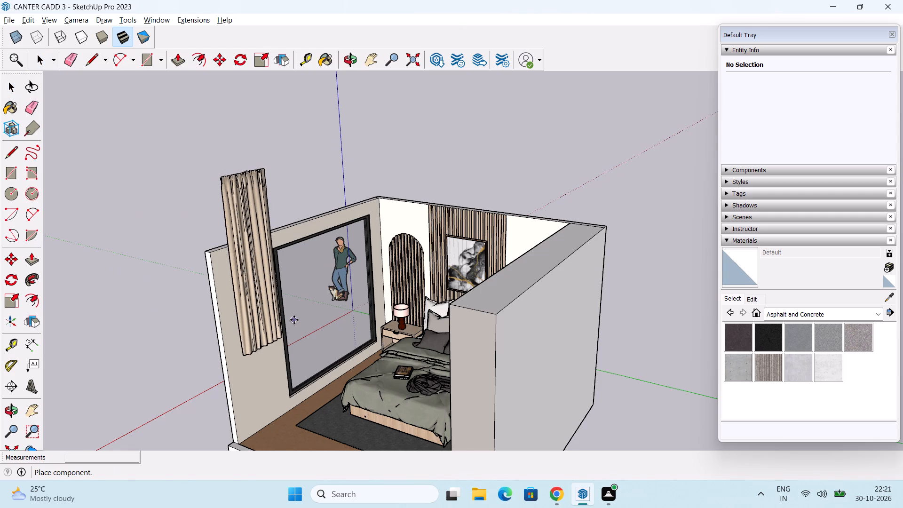
middle_click_drag(294, 320, 314, 283)
left_click(330, 383)
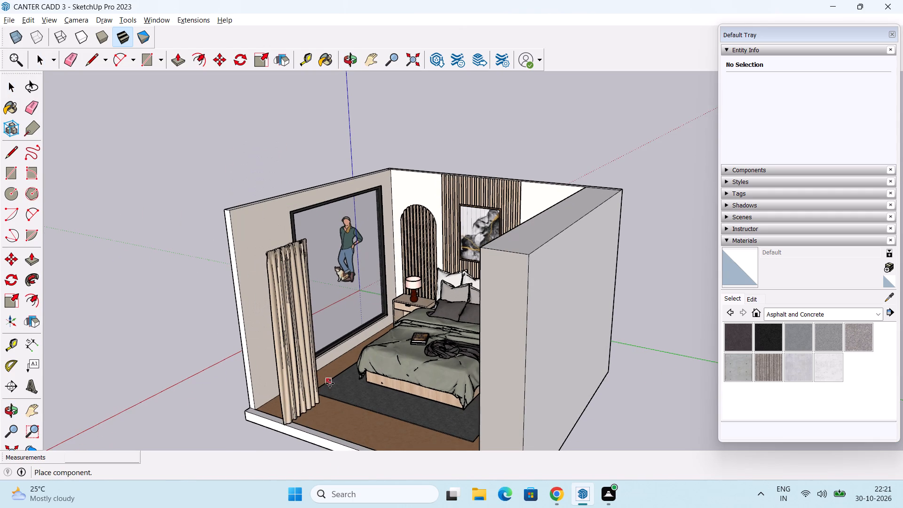
Move the curtain up from the floor so its top corner meets the window's upper corner farthest from the headboard wall.
scroll(219, 238, "up", 2)
middle_click_drag(286, 273, 268, 304)
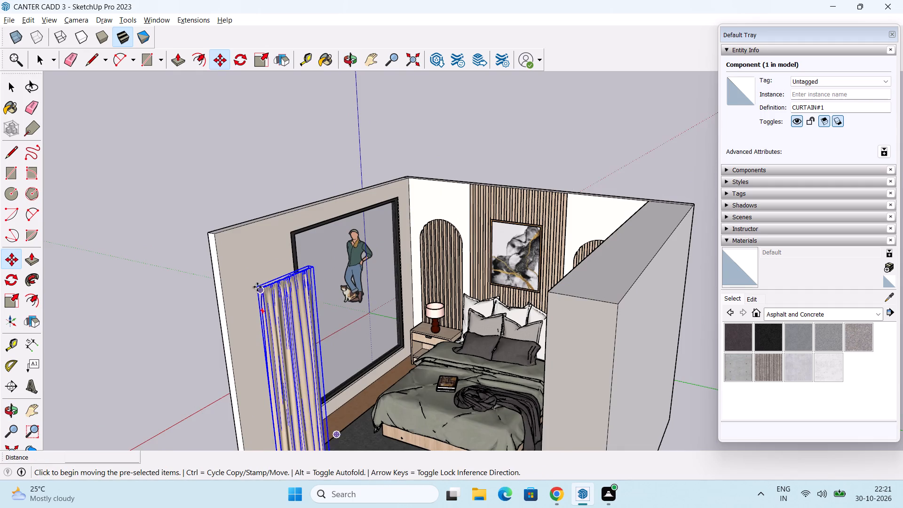
scroll(257, 286, "up", 9)
middle_click_drag(255, 298, 292, 325)
scroll(412, 434, "up", 2)
middle_click_drag(411, 421, 402, 389)
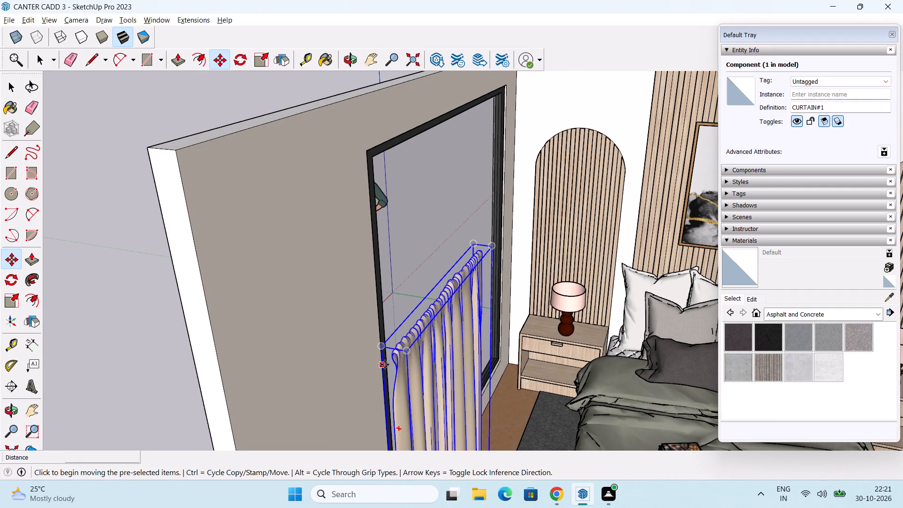
left_click(397, 355)
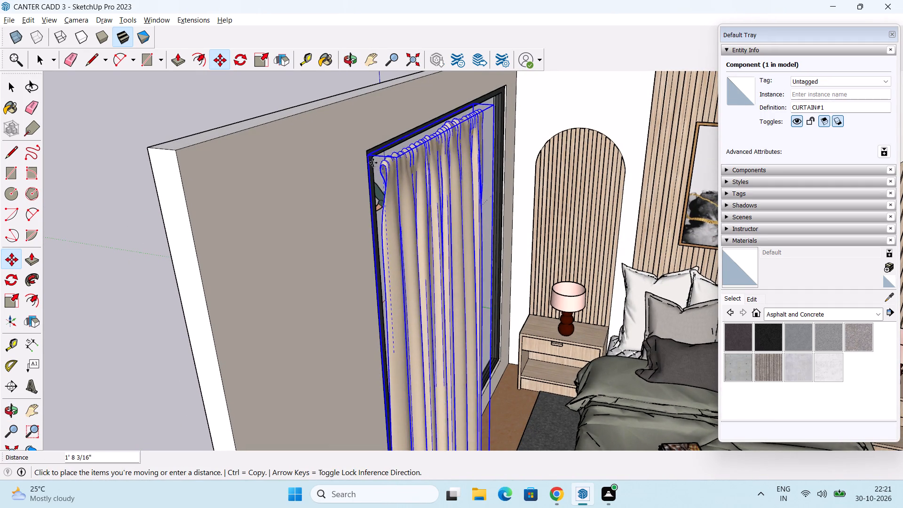
scroll(368, 160, "up", 10)
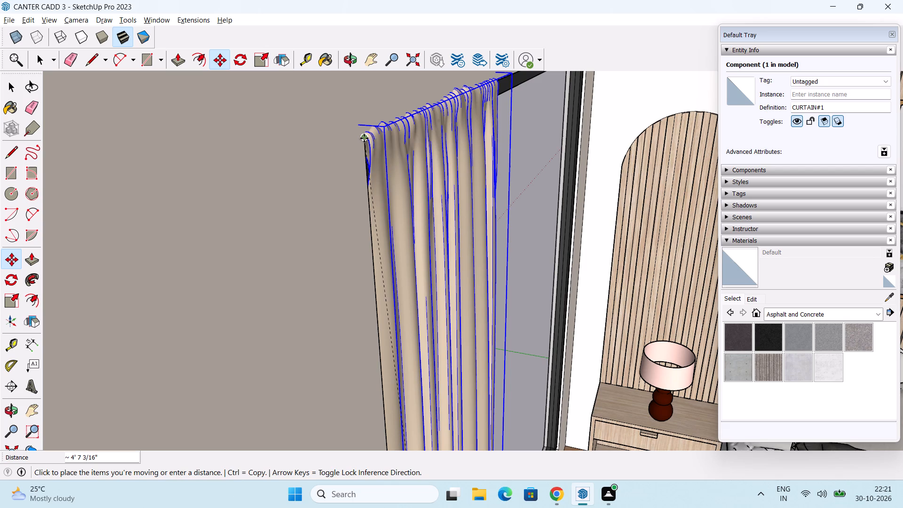
left_click(364, 138)
scroll(371, 159, "down", 15)
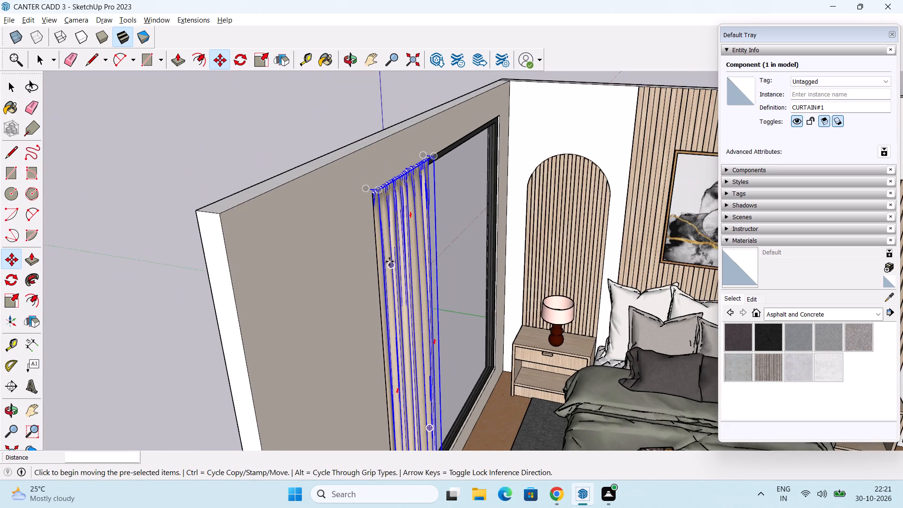
Copy the curtain about 5' 3 11/16" along the window's top frame to the end nearest the headboard wall.
middle_click_drag(389, 261, 325, 160)
middle_click_drag(352, 204, 304, 314, "shift")
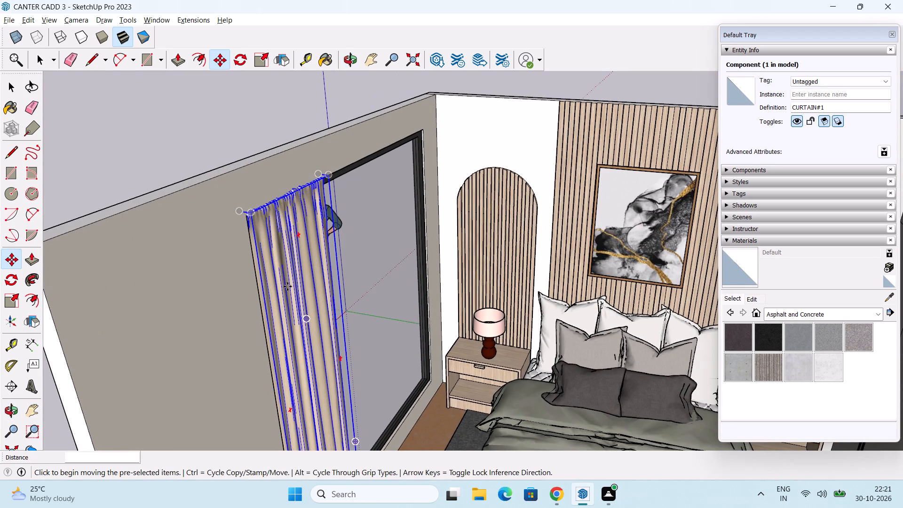
middle_click_drag(355, 221, 243, 267)
scroll(254, 201, "up", 6)
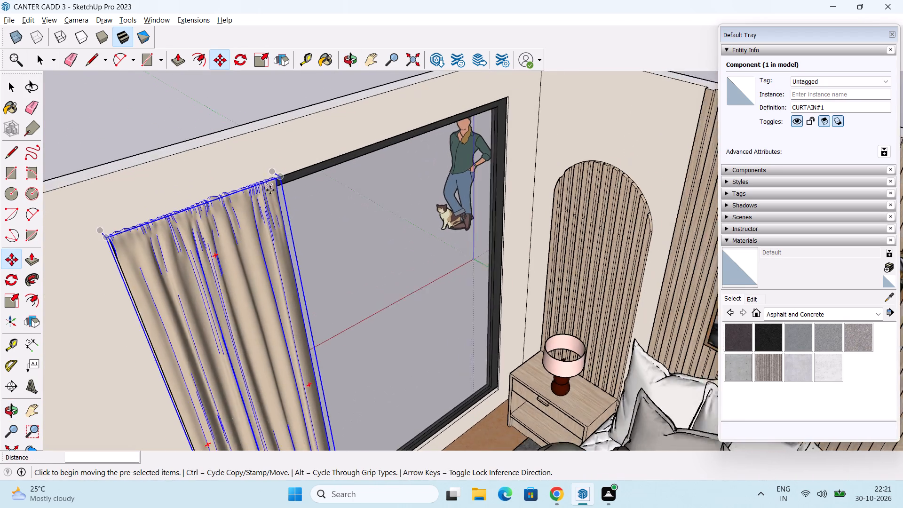
scroll(317, 163, "up", 4)
scroll(282, 178, "up", 1)
middle_click_drag(281, 182, 255, 243)
key("m")
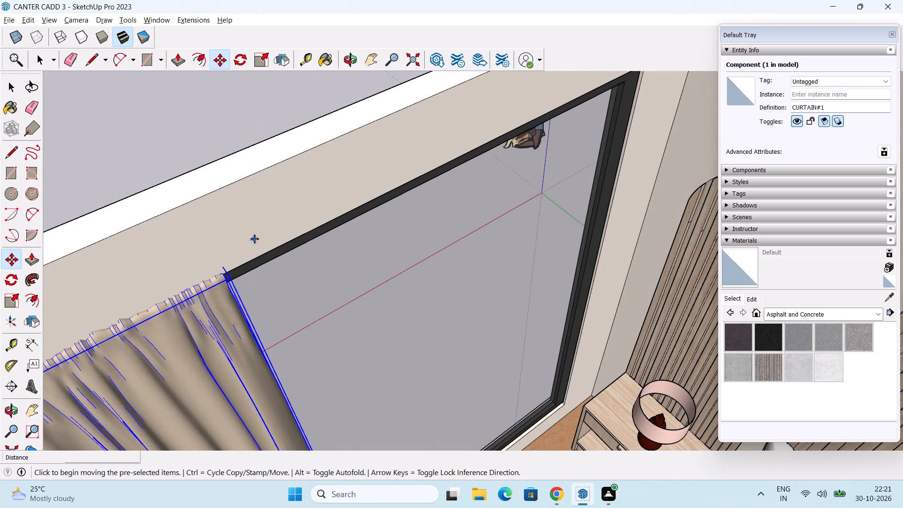
scroll(223, 275, "up", 2)
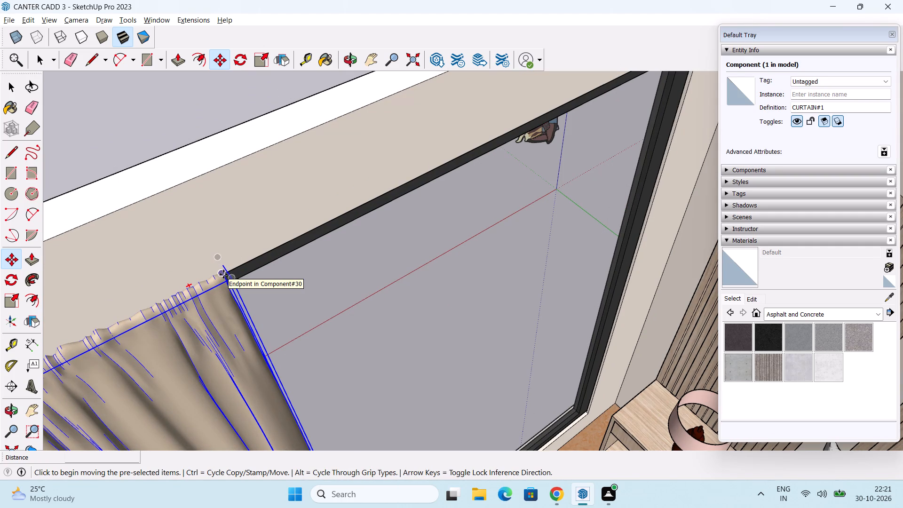
left_click(223, 274)
scroll(443, 181, "down", 2)
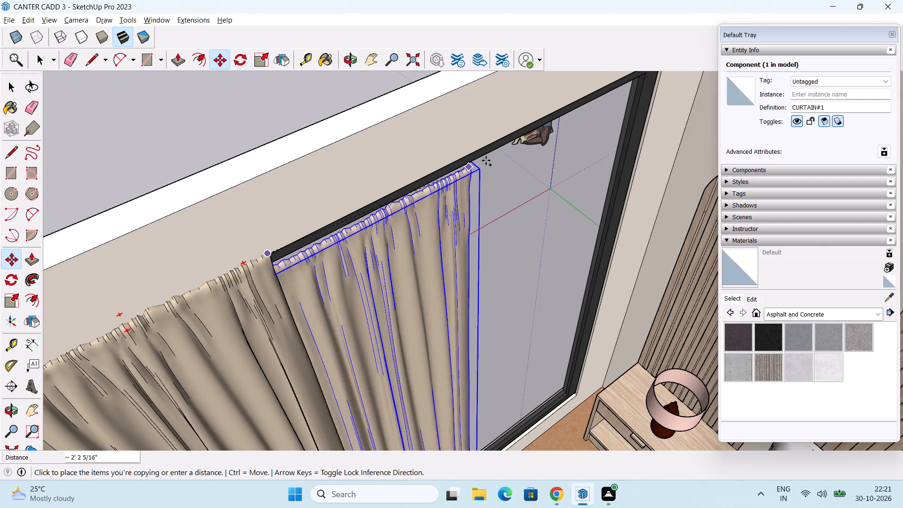
middle_click_drag(493, 155, 359, 260, "shift")
scroll(558, 145, "up", 4)
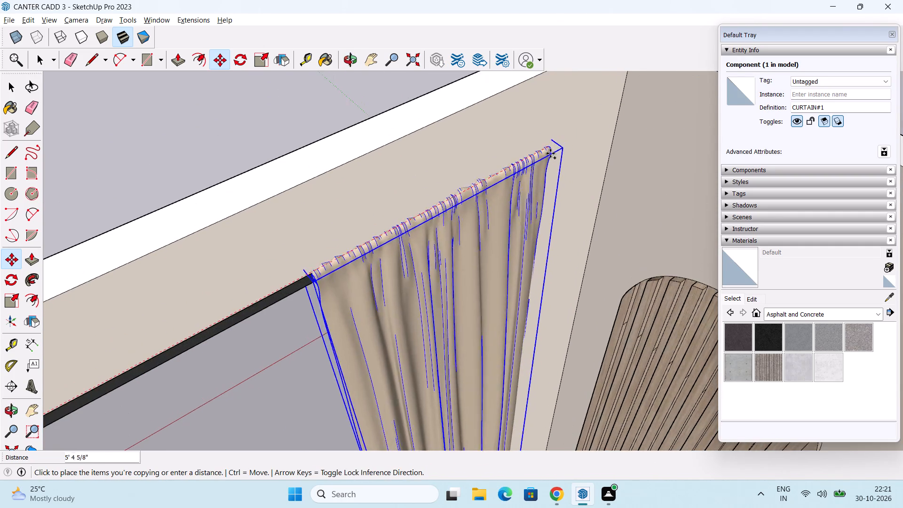
scroll(550, 153, "up", 1)
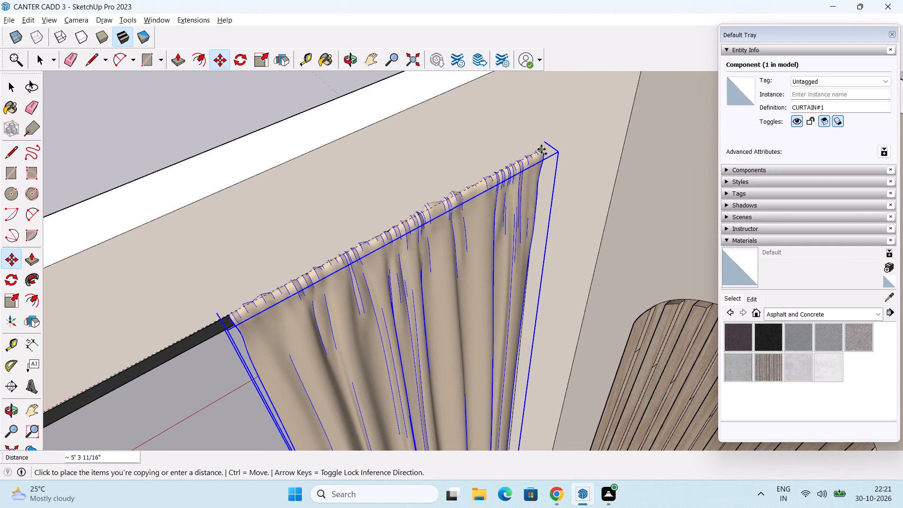
left_click(541, 149)
scroll(539, 156, "down", 12)
key("space")
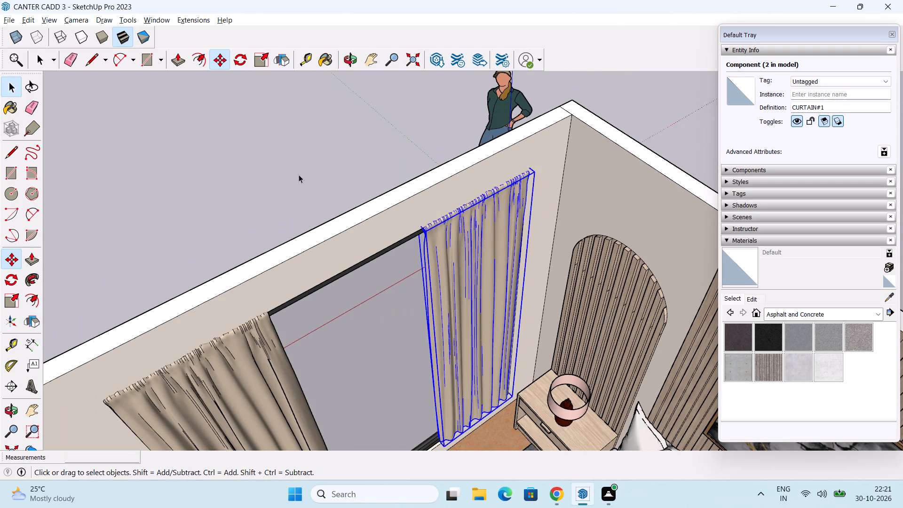
left_click(299, 173)
scroll(314, 151, "down", 5)
Save the bedroom model with both curtains in place.
middle_click_drag(320, 307, 513, 237)
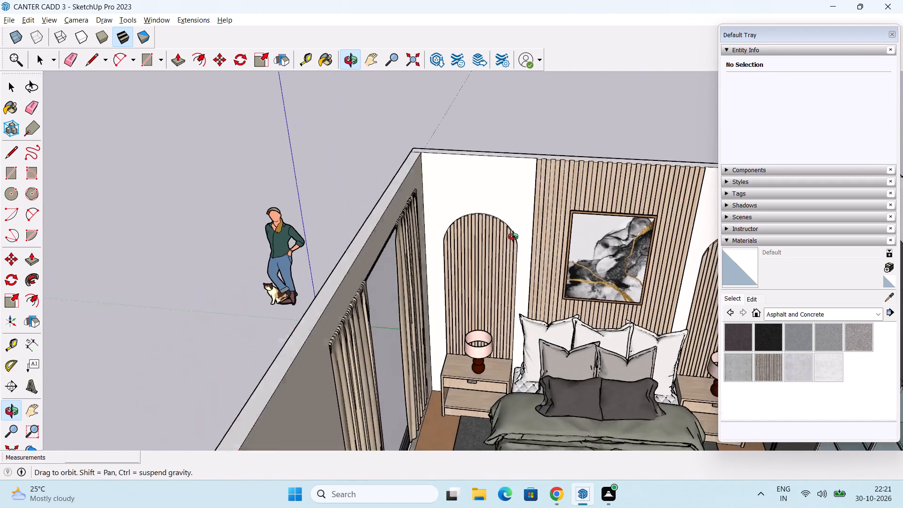
middle_click_drag(513, 237, 515, 237)
scroll(518, 237, "down", 3)
middle_click_drag(518, 237, 358, 233, "shift")
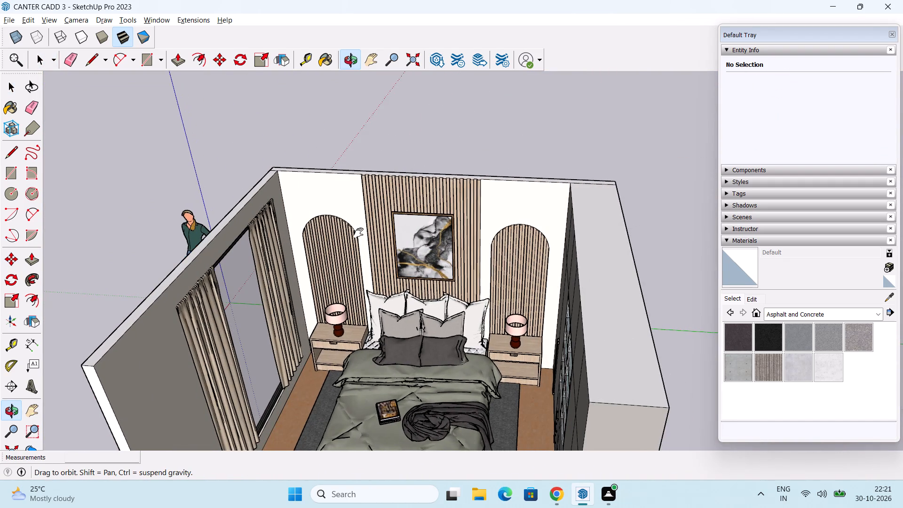
middle_click_drag(358, 233, 356, 229, "shift")
scroll(335, 245, "up", 3)
scroll(336, 241, "down", 4)
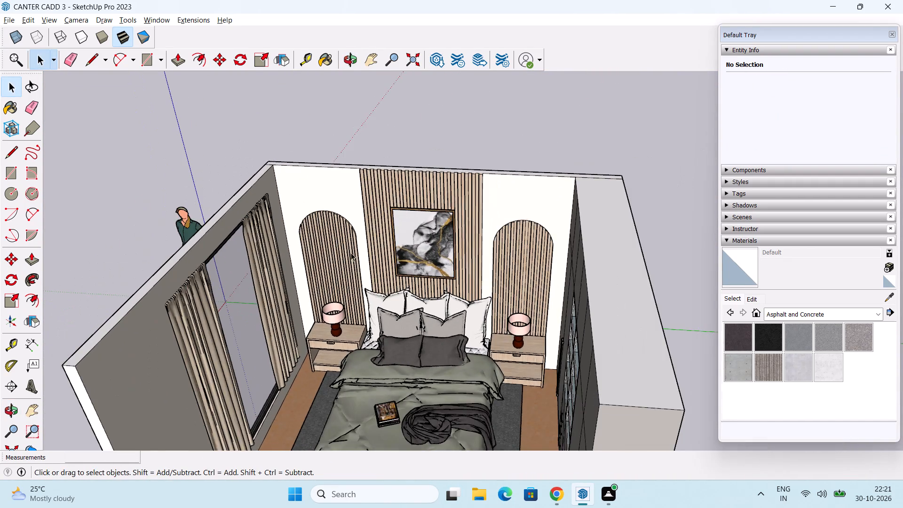
middle_click_drag(353, 254, 362, 192)
key("ctrl+s")
key("ctrl+s")
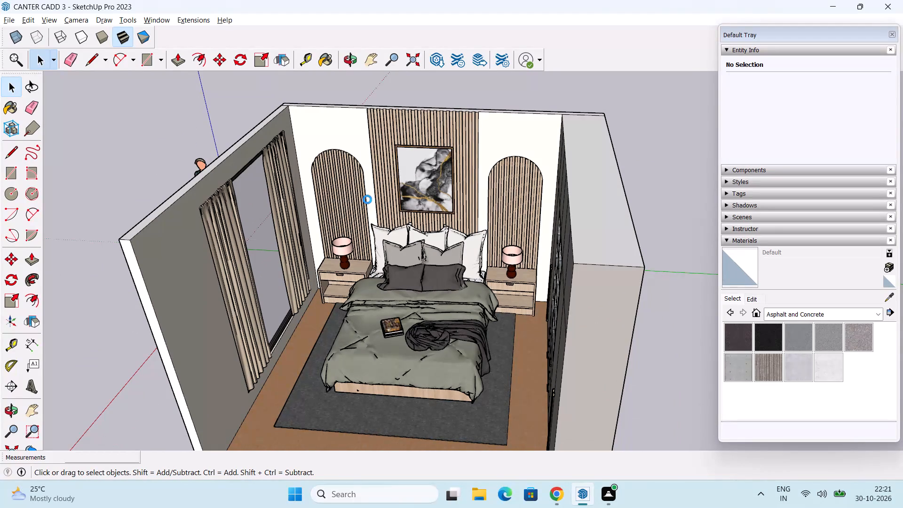
key("ctrl+s")
Draw a 14' 7 1/2" by 12' 8 1/8" rectangle across the tops of the walls as the room's ceiling.
middle_click_drag(395, 207, 411, 303)
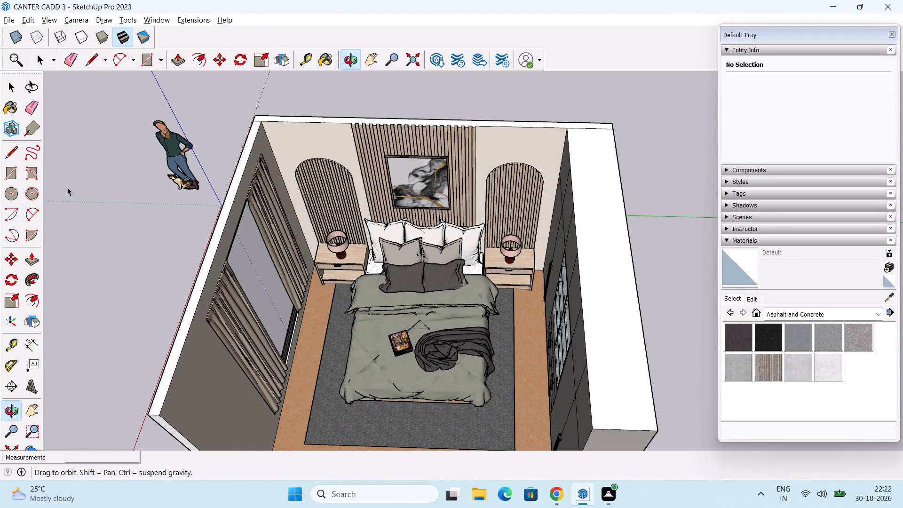
left_click(5, 173)
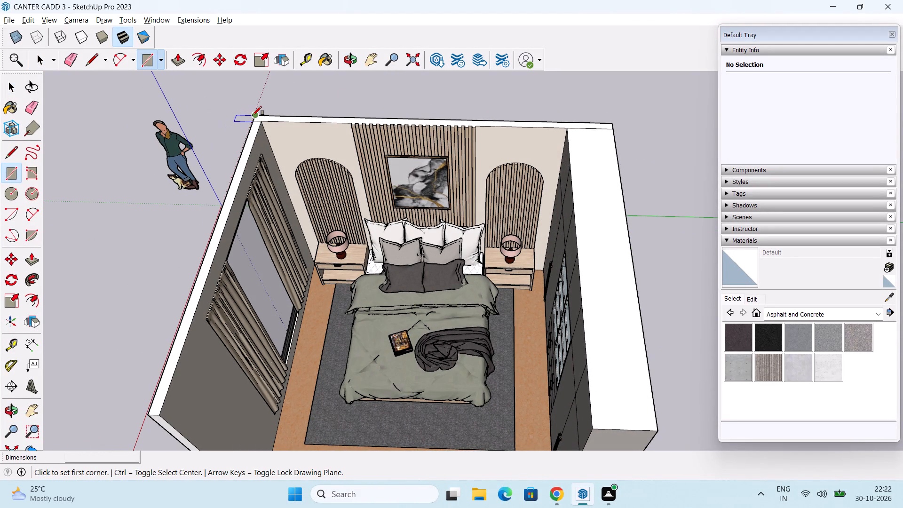
left_click(253, 115)
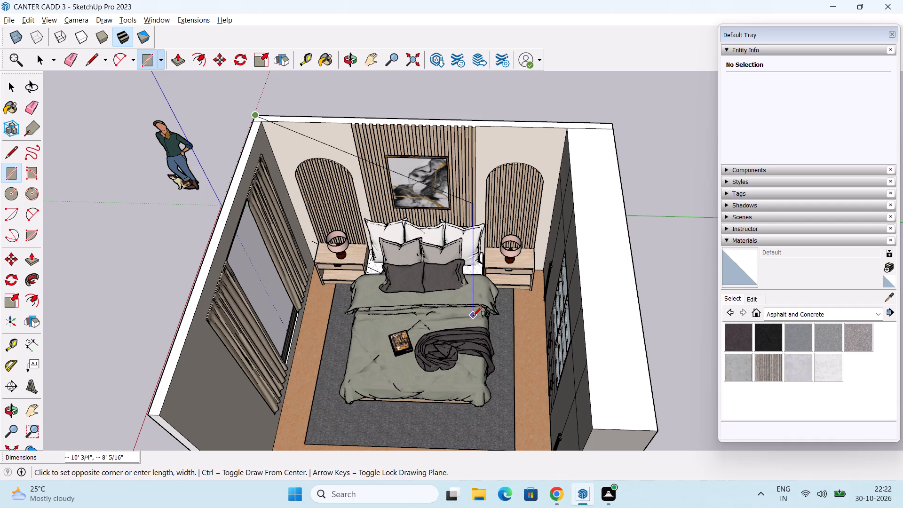
middle_click_drag(467, 310, 408, 190)
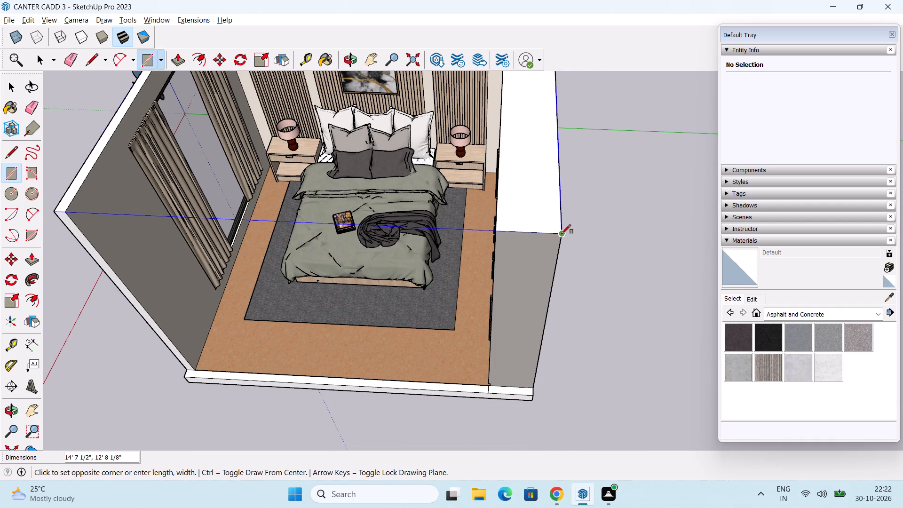
left_click(562, 234)
key("space")
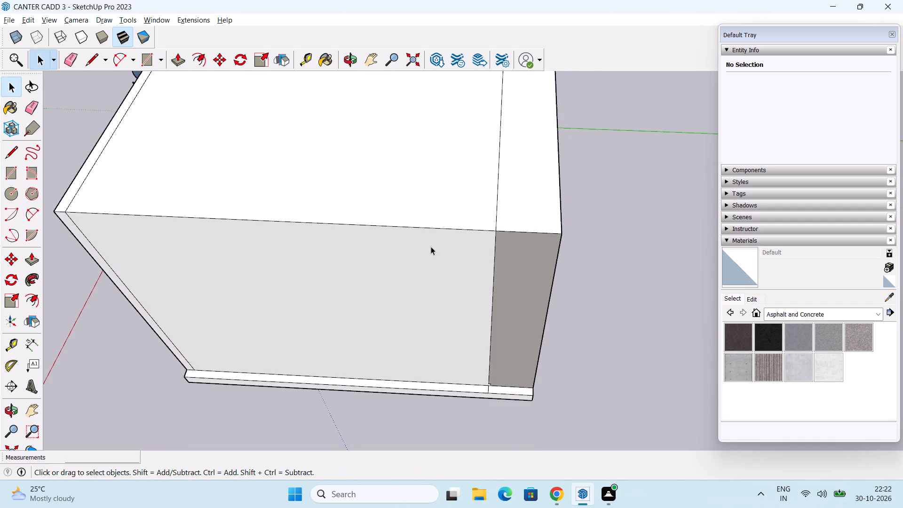
Delete the vertical face closing off the room's open front.
left_click(390, 263)
key("Delete")
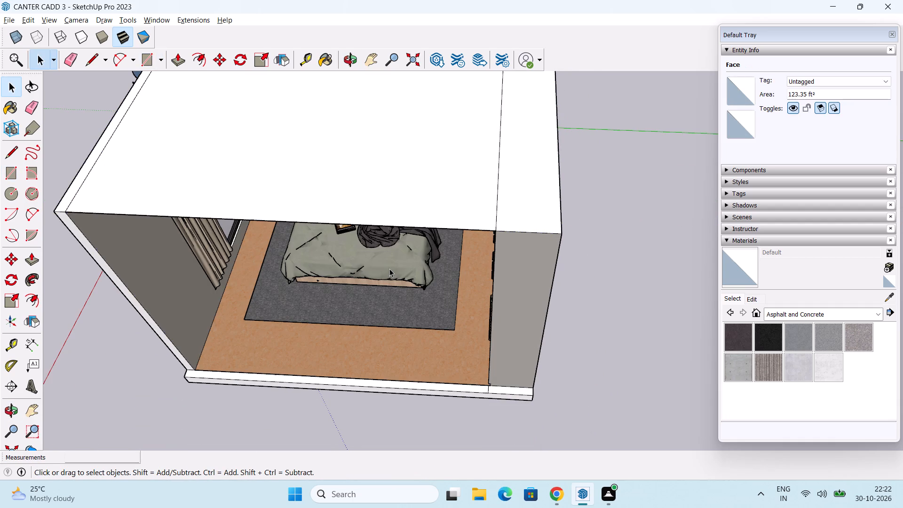
Push/Pull the main ceiling face and the strip above the wardrobe side up 6" to form the roof slab.
middle_click_drag(387, 276, 386, 262)
middle_click_drag(386, 252, 380, 363, "shift")
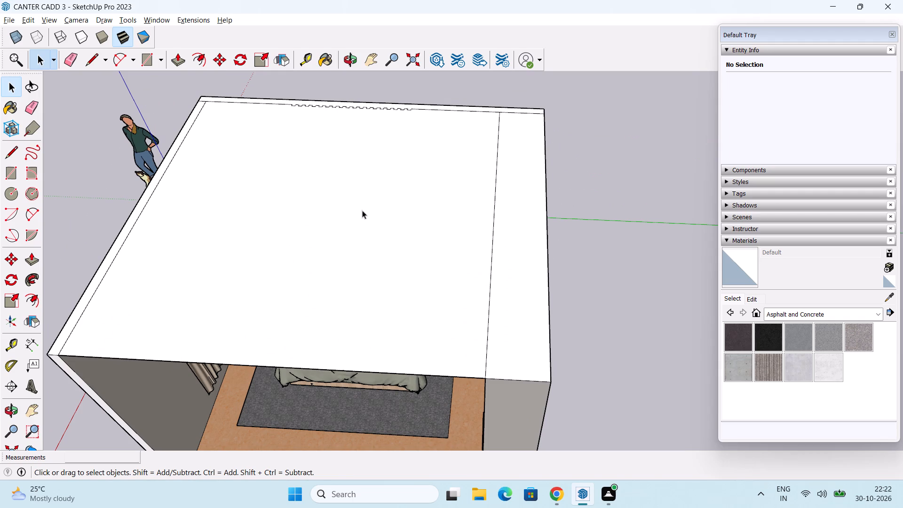
key("p")
left_click(355, 204)
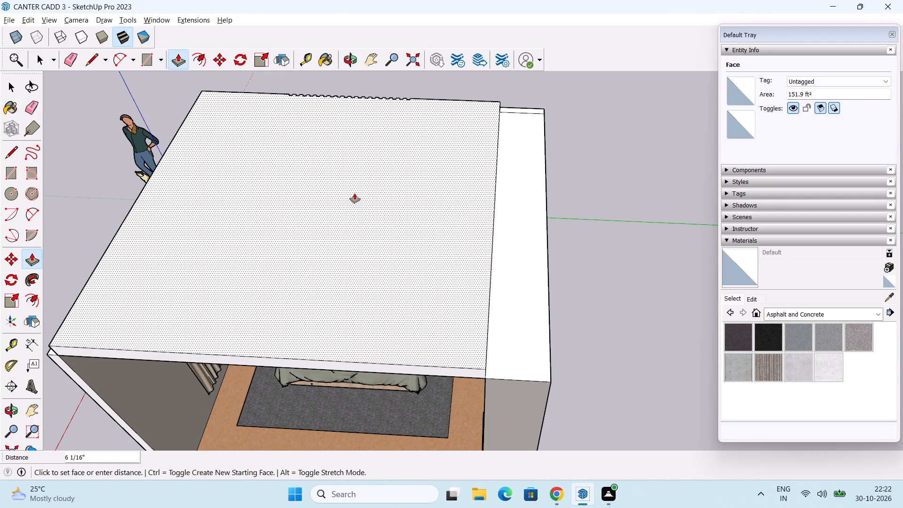
key("6")
key("Return")
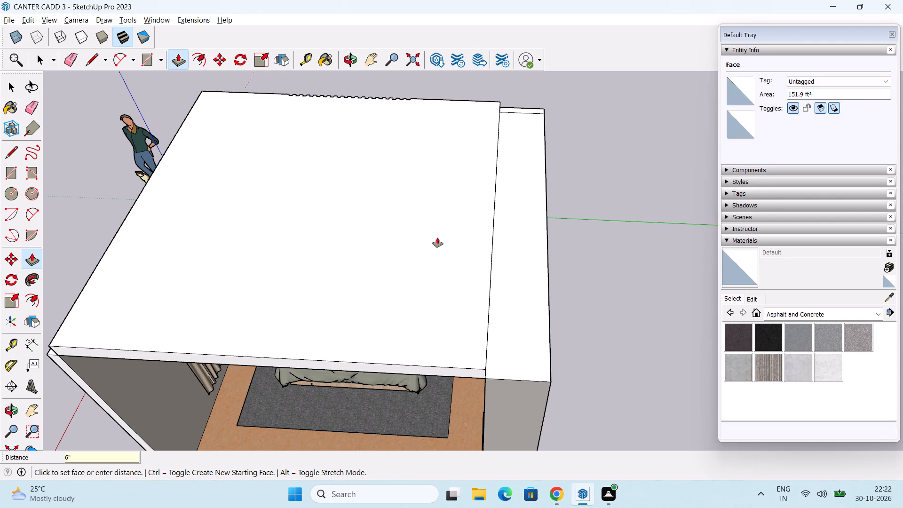
double_click(515, 288)
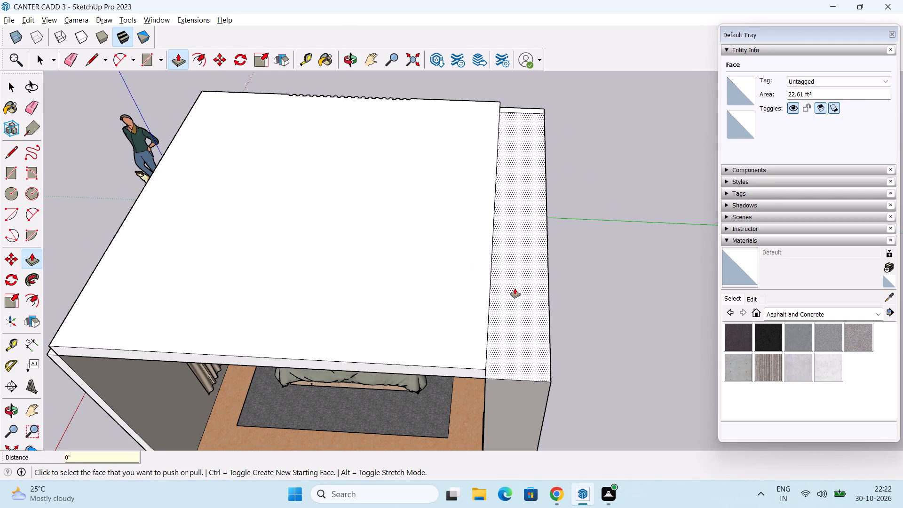
Raise the window wall's and headboard wall's top strips by the same 6" so they are flush with the roof slab.
middle_click_drag(401, 271, 568, 295, "shift")
middle_click_drag(253, 268, 428, 272)
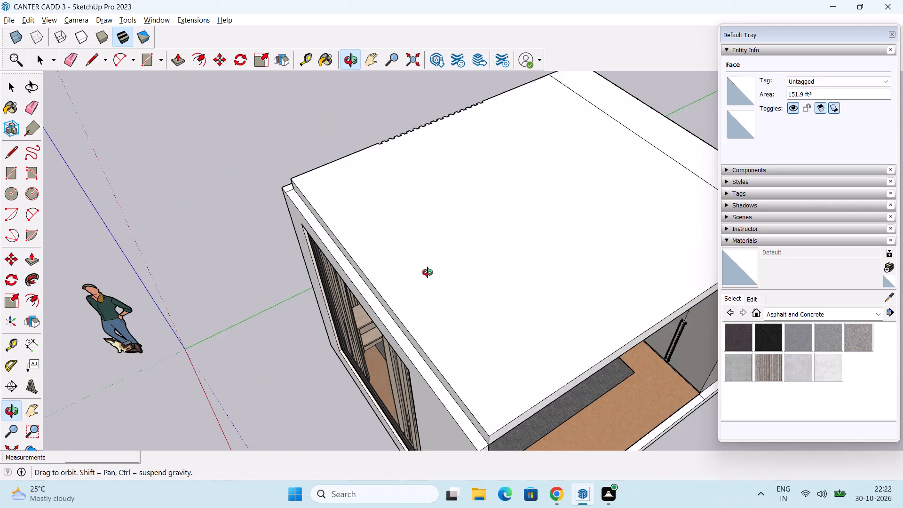
middle_click_drag(428, 272, 428, 275)
scroll(363, 294, "up", 2)
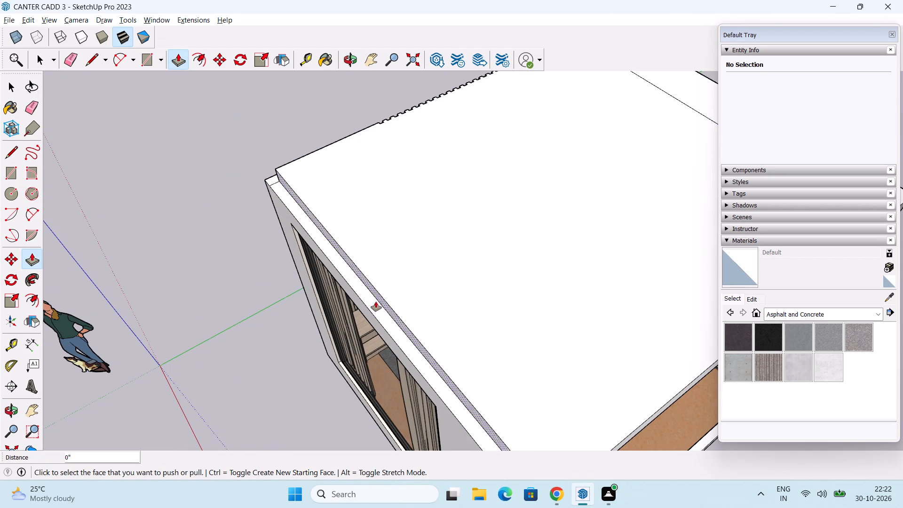
double_click(375, 302)
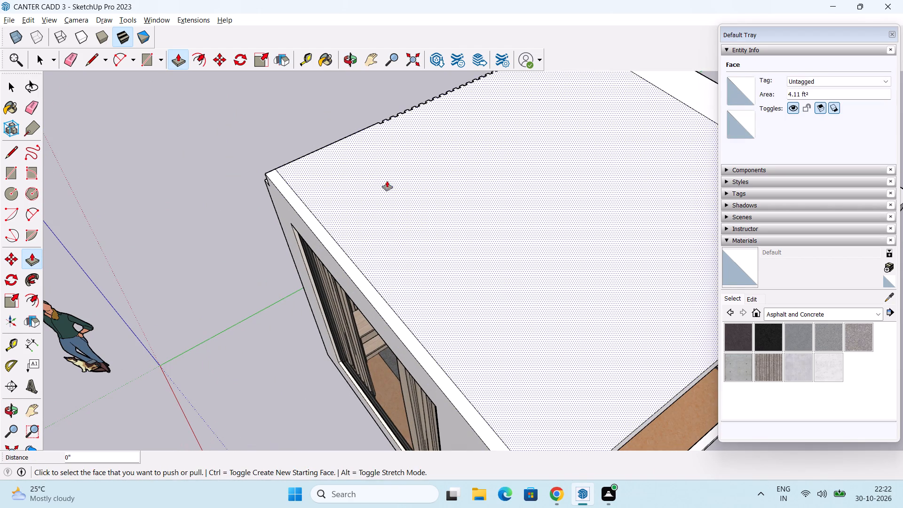
middle_click_drag(389, 169, 367, 286)
middle_click_drag(353, 231, 678, 306)
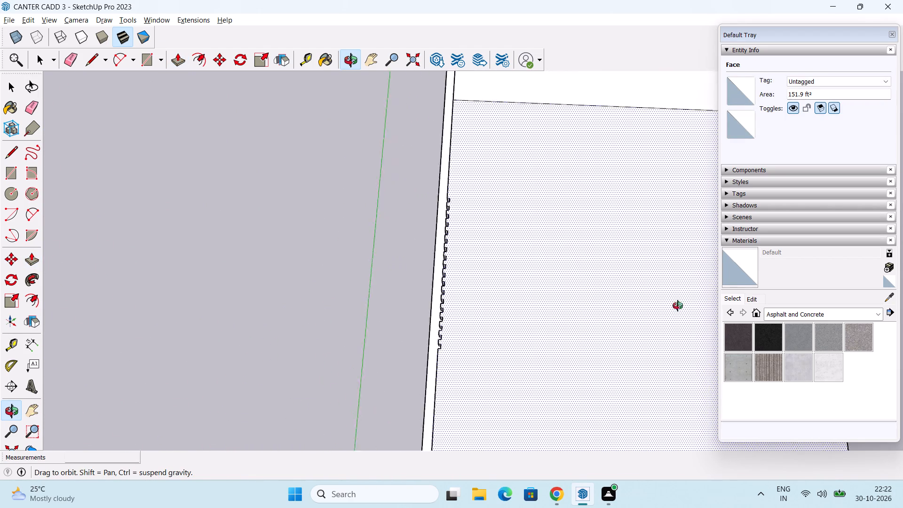
middle_click_drag(678, 306, 719, 297)
scroll(510, 333, "up", 2)
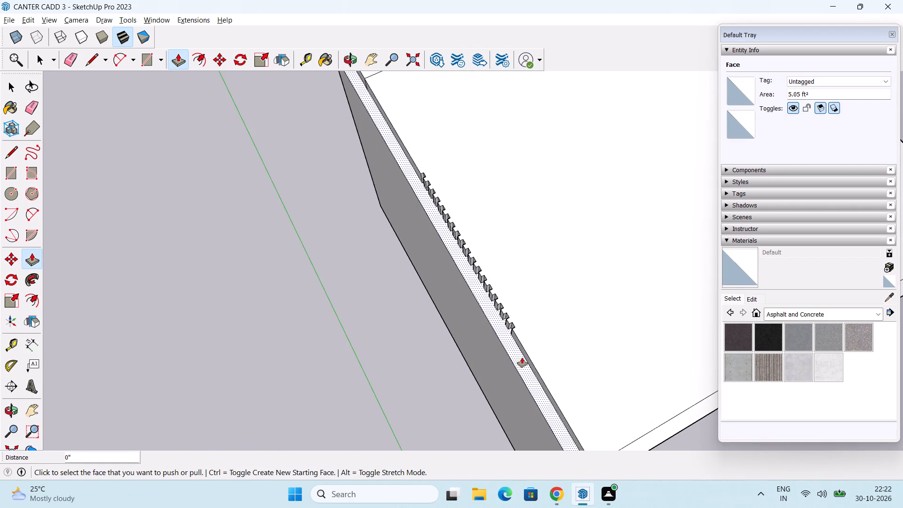
double_click(522, 357)
middle_click_drag(536, 352, 190, 159)
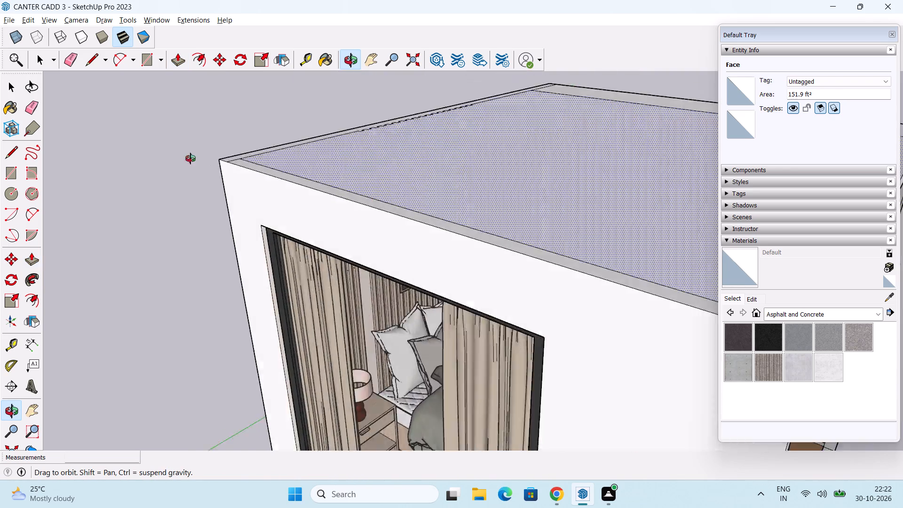
middle_click_drag(190, 159, 92, 134)
key("space")
scroll(96, 135, "down", 2)
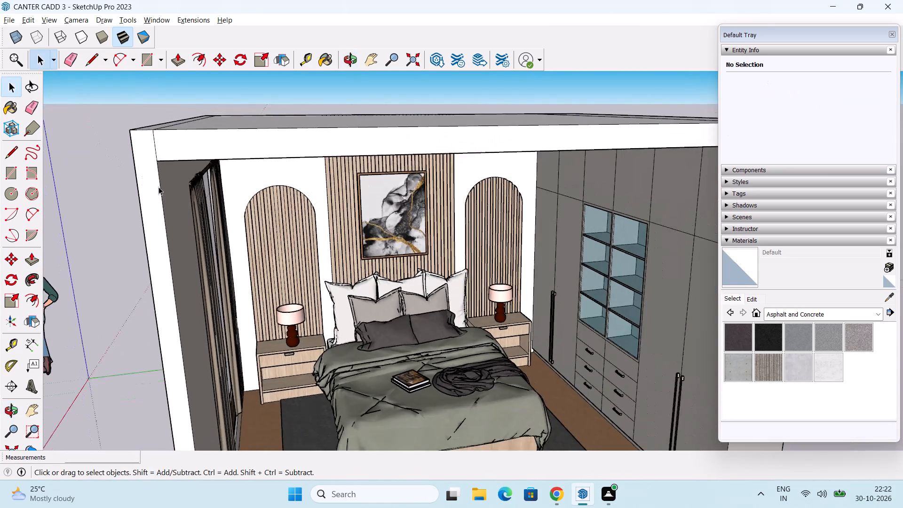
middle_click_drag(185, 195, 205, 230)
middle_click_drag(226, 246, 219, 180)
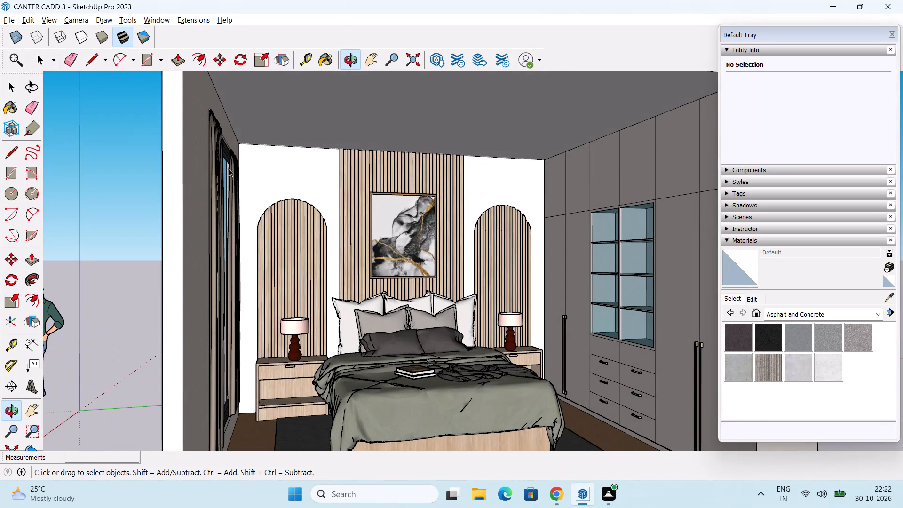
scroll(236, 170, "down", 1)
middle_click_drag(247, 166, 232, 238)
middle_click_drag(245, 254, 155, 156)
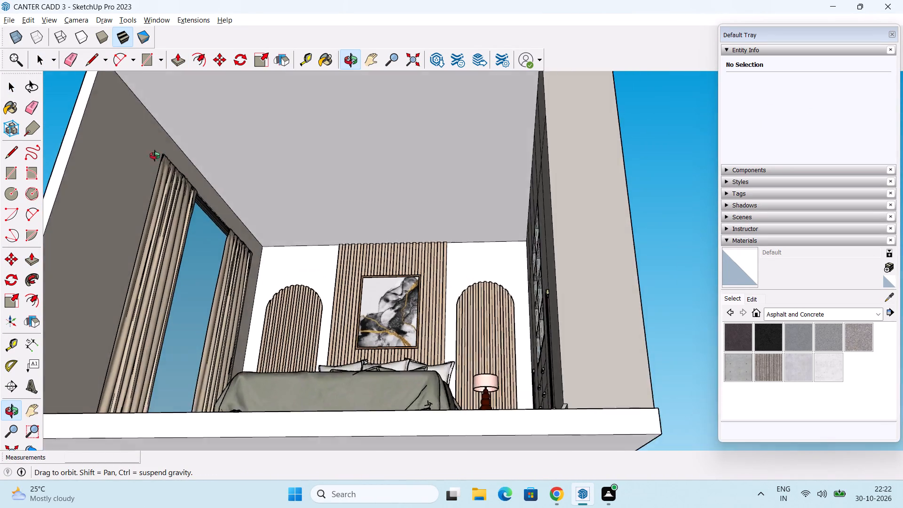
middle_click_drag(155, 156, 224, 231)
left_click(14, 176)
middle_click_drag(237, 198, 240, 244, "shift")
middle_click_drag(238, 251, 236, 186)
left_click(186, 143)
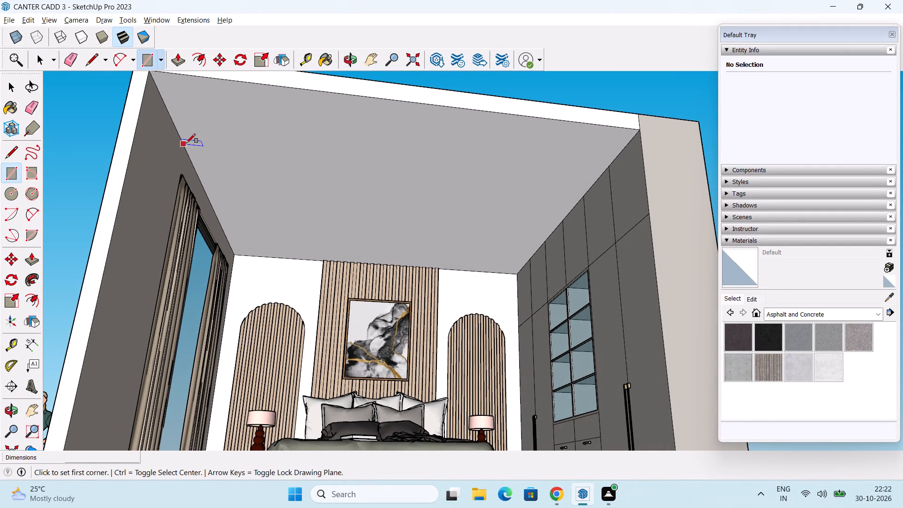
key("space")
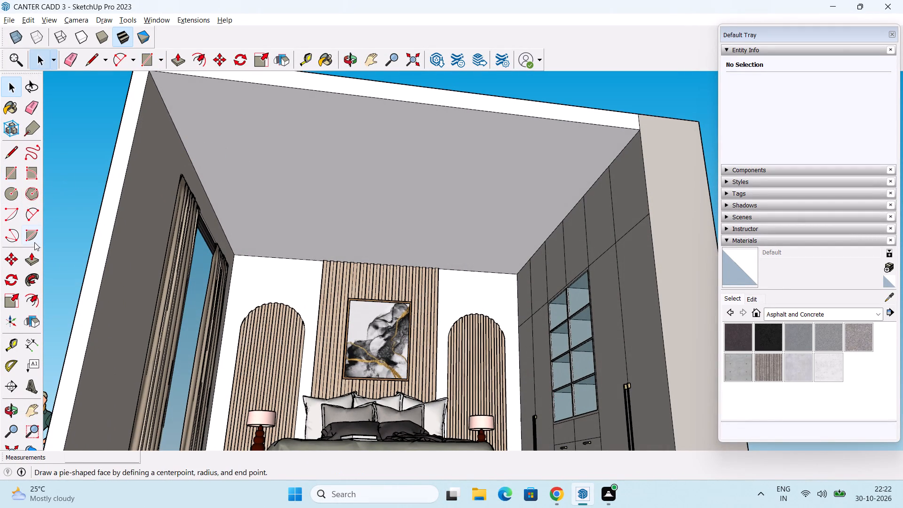
Offset the ceiling's outline inward by about 2' 8 3/8" to form a central rectangle on its underside.
left_click(36, 298)
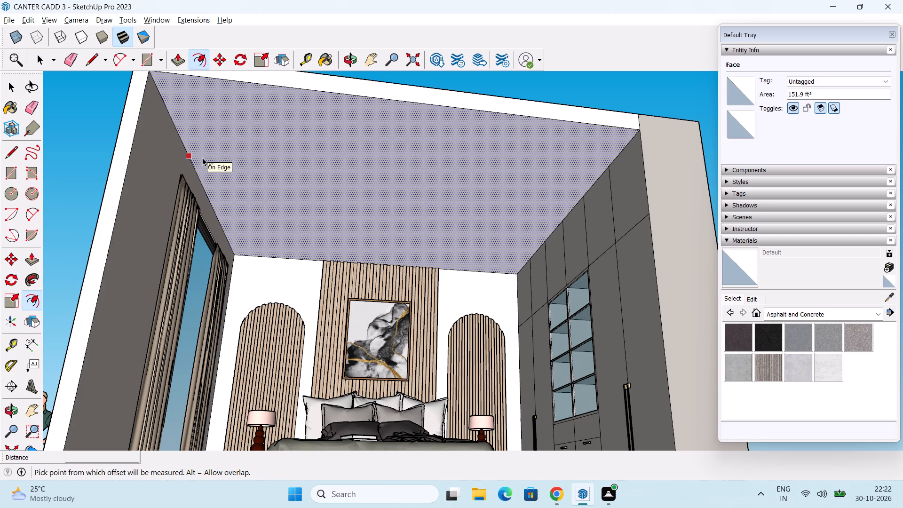
left_click(202, 158)
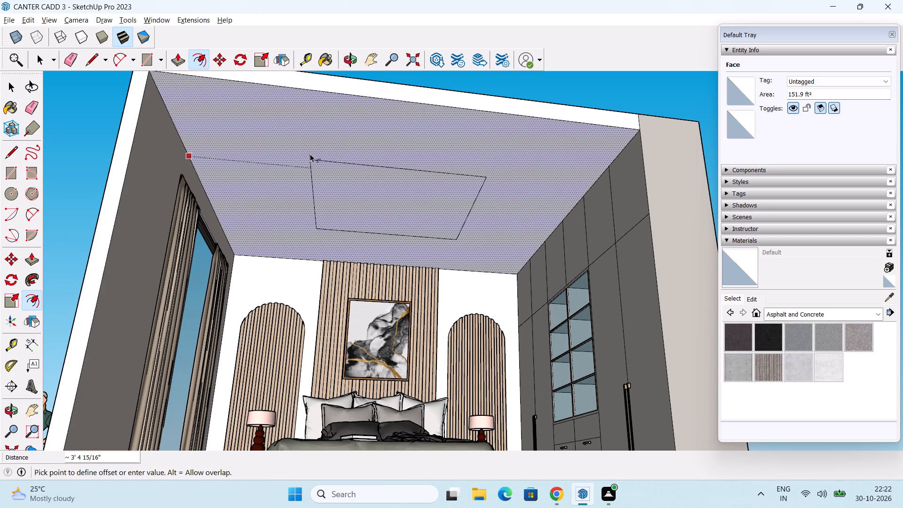
middle_click_drag(294, 150, 327, 66)
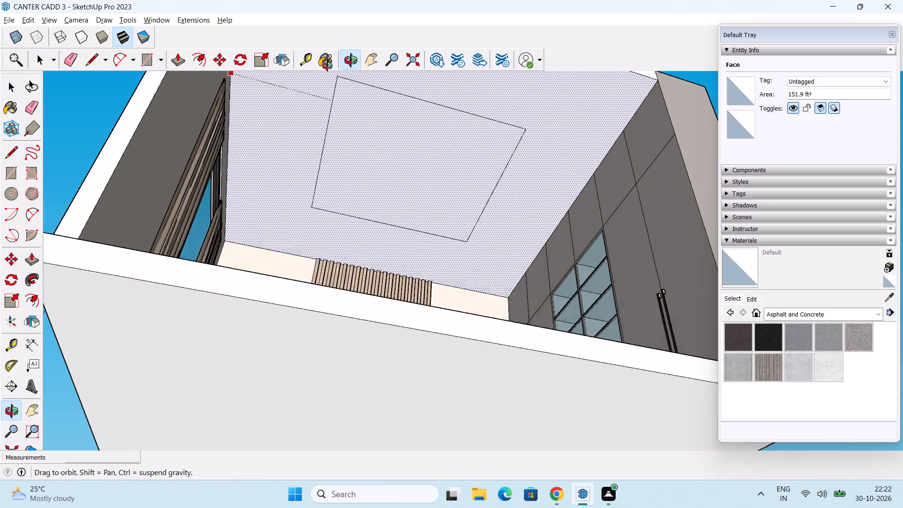
middle_click_drag(327, 66, 336, 93)
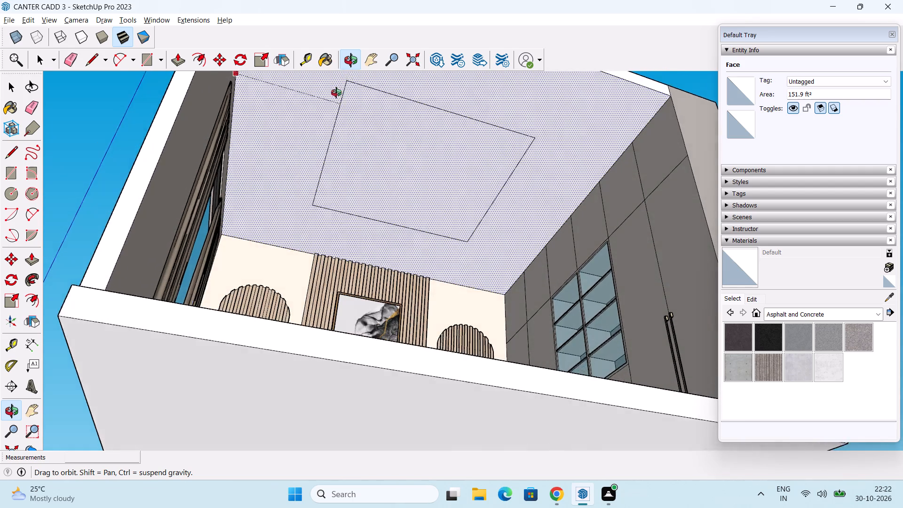
middle_click_drag(336, 93, 285, 172)
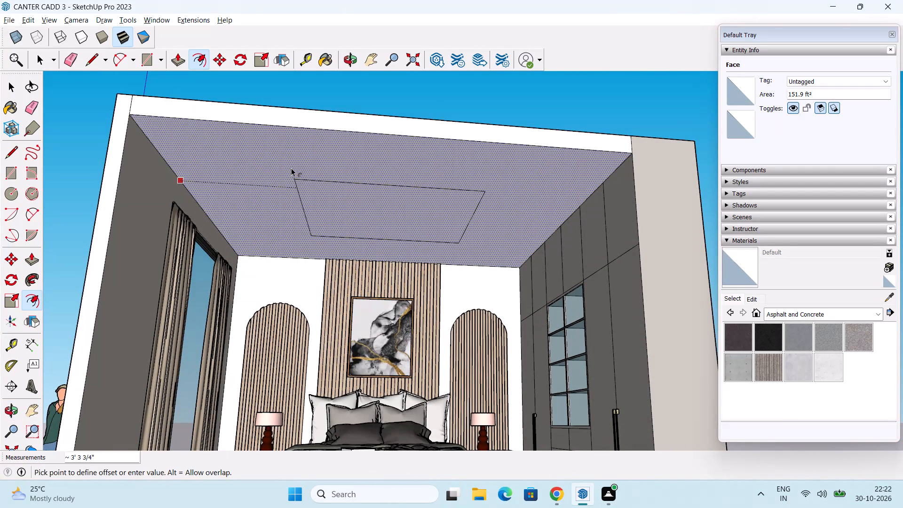
left_click(265, 160)
key("space")
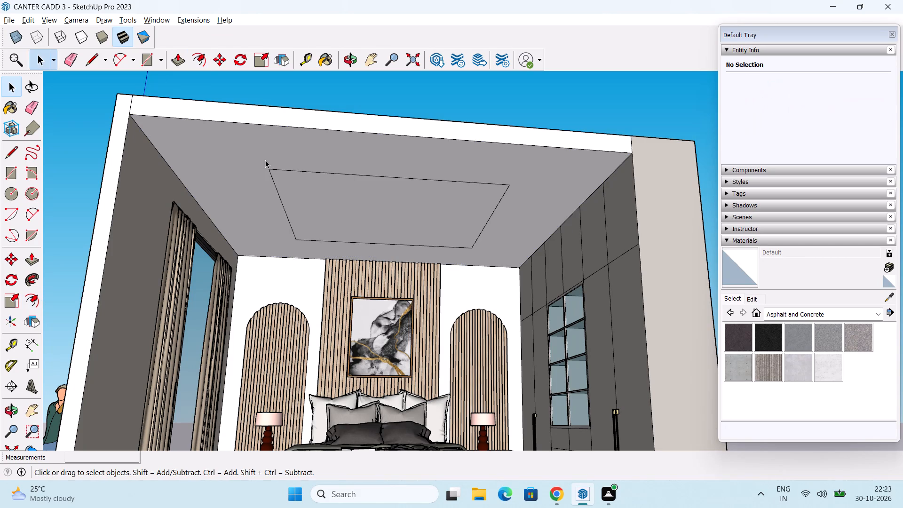
Push/Pull the ceiling's central rectangle 4" up into the roof slab to form a recessed tray.
key("p")
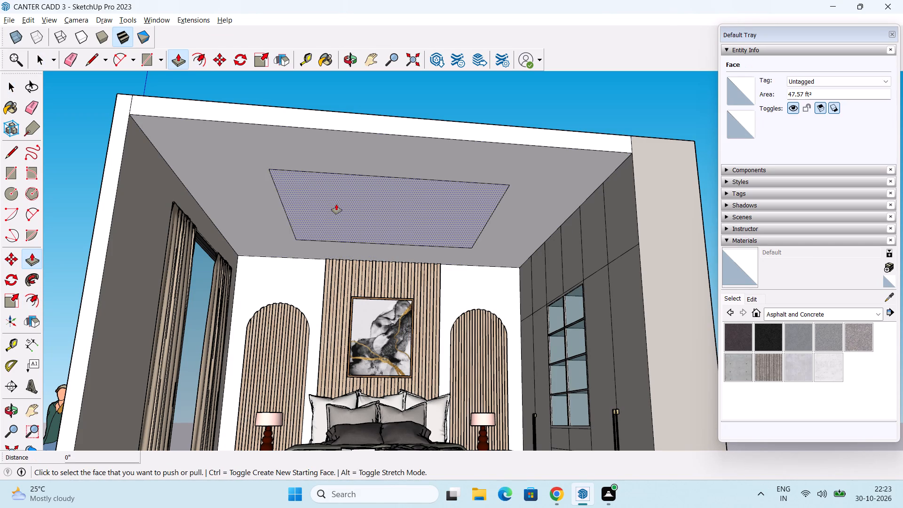
left_click(237, 161)
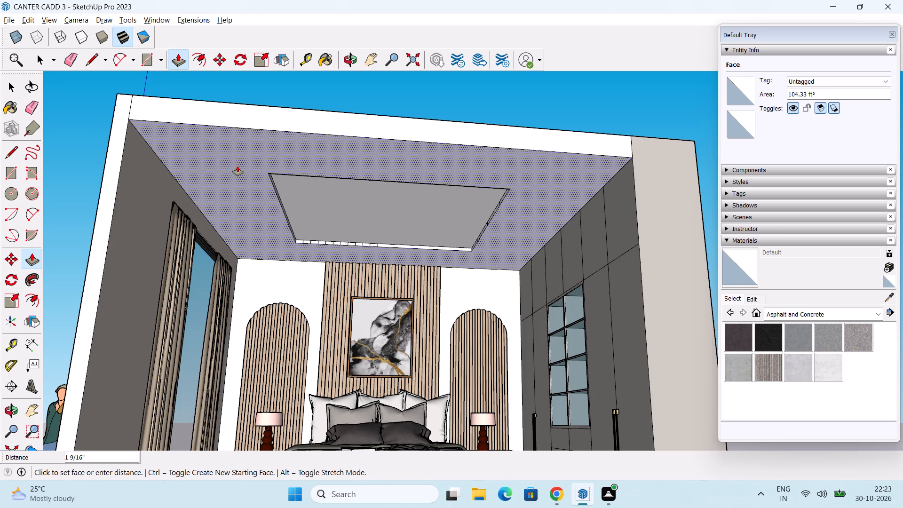
key("Escape")
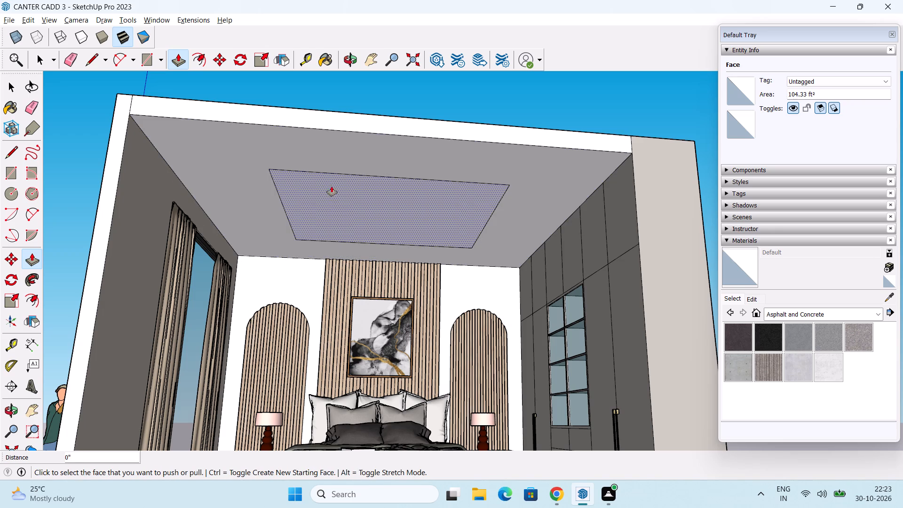
left_click(330, 190)
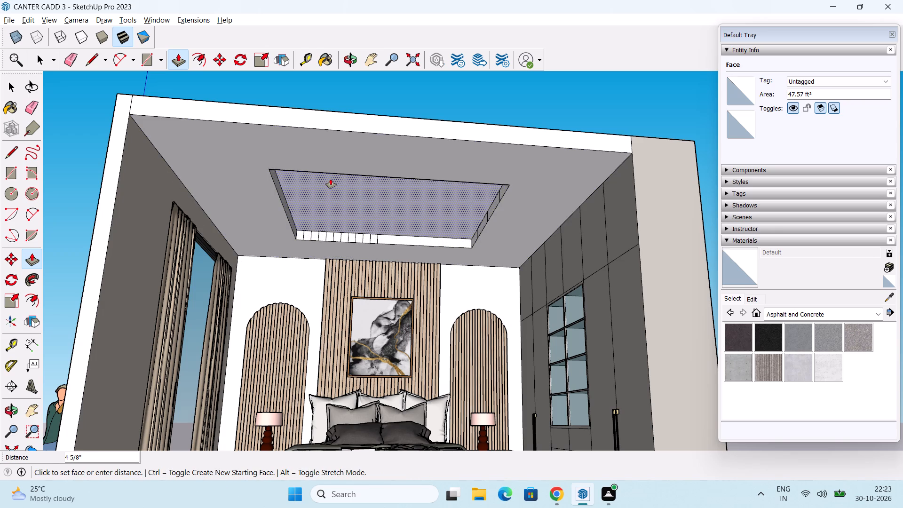
key("4")
key("Return")
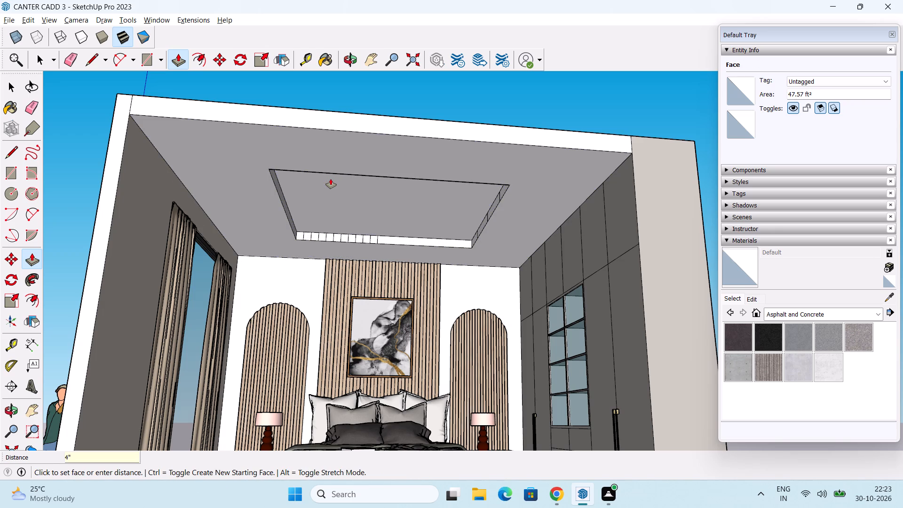
Erase the row of stray vertical lines on the ceiling recess's side face above the headboard wall.
scroll(341, 235, "up", 2)
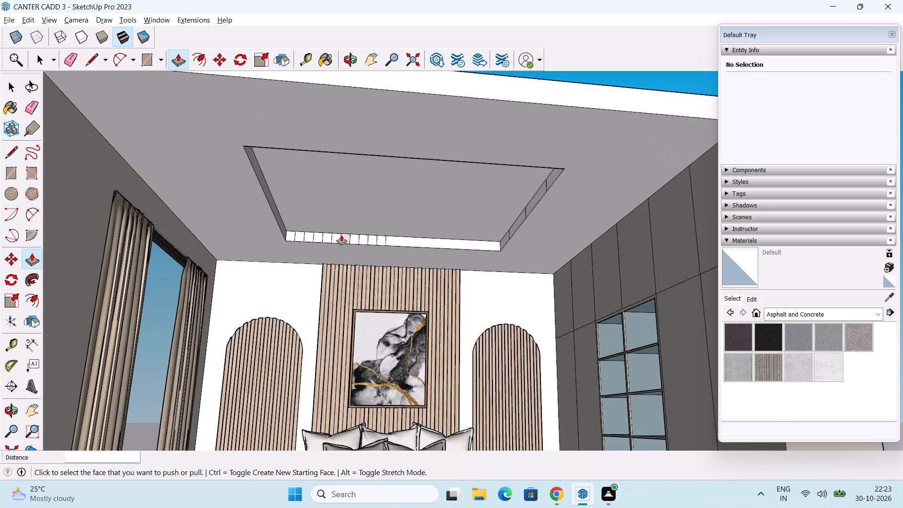
scroll(341, 235, "up", 3)
key("space")
middle_click_drag(342, 248, 460, 179)
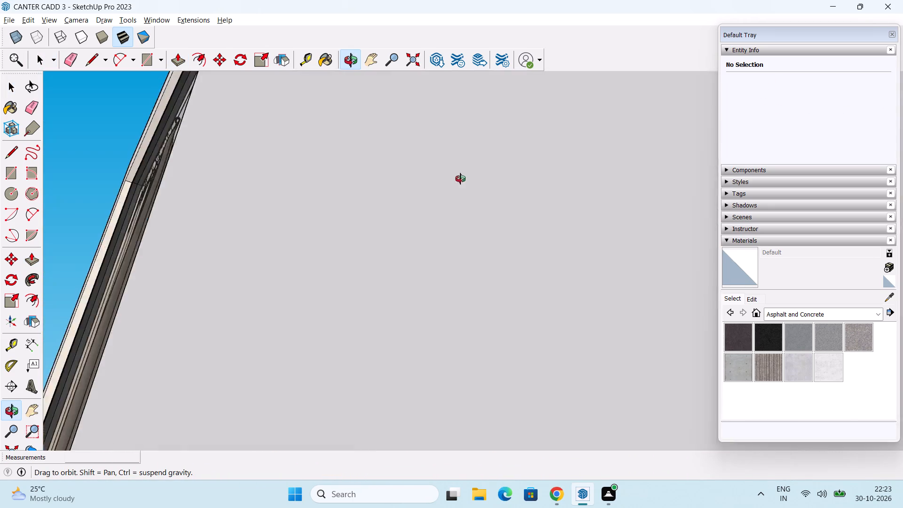
middle_click_drag(460, 179, 327, 257)
scroll(322, 258, "up", 2)
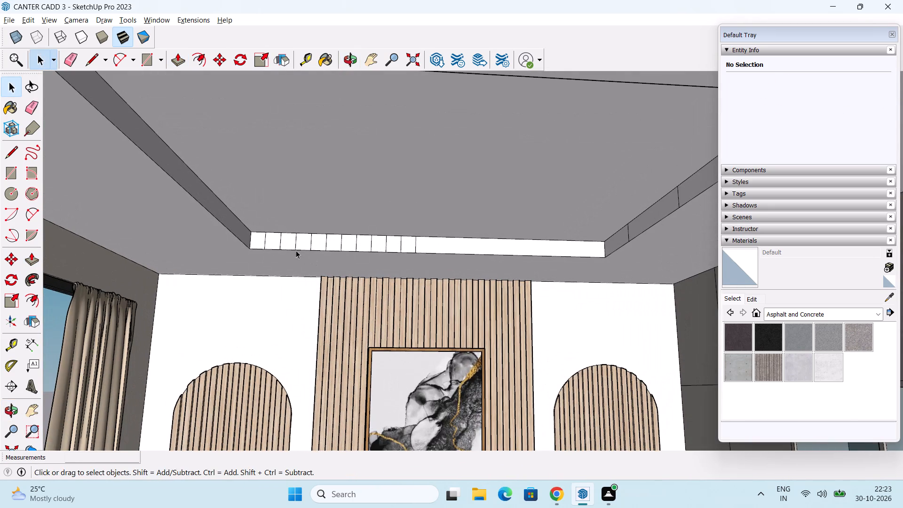
key("w")
key("e")
left_click_drag(261, 238, 266, 238)
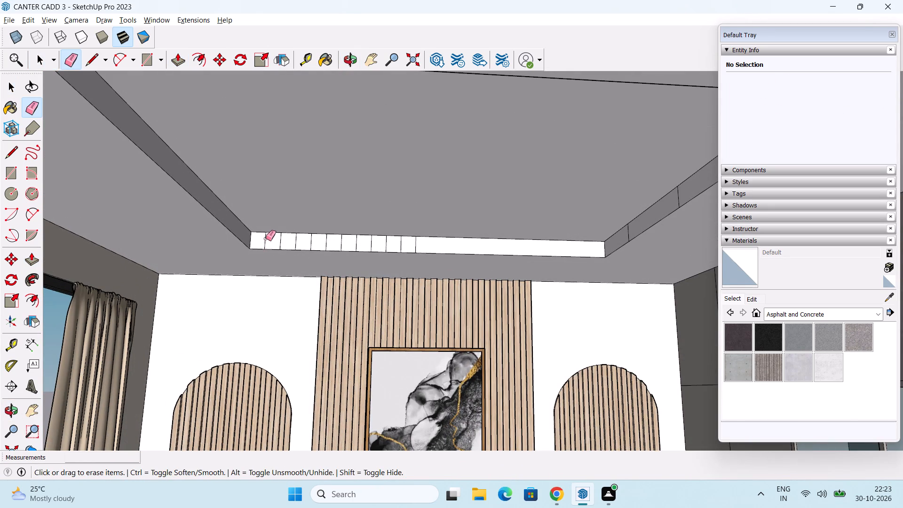
left_click_drag(266, 238, 375, 242)
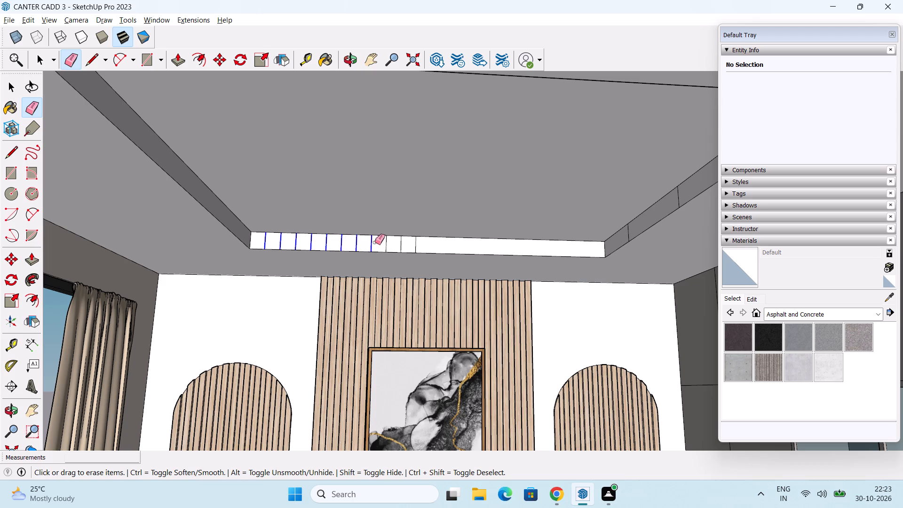
left_click_drag(375, 242, 420, 244)
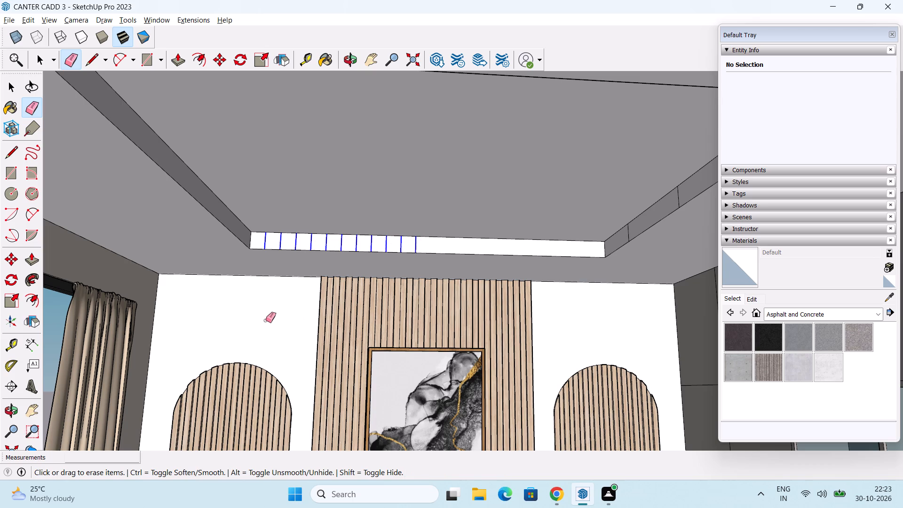
key("space")
Erase the three stray vertical lines on the ceiling recess's side face along the wardrobe.
middle_click_drag(262, 310, 394, 317)
middle_click_drag(394, 316, 265, 320)
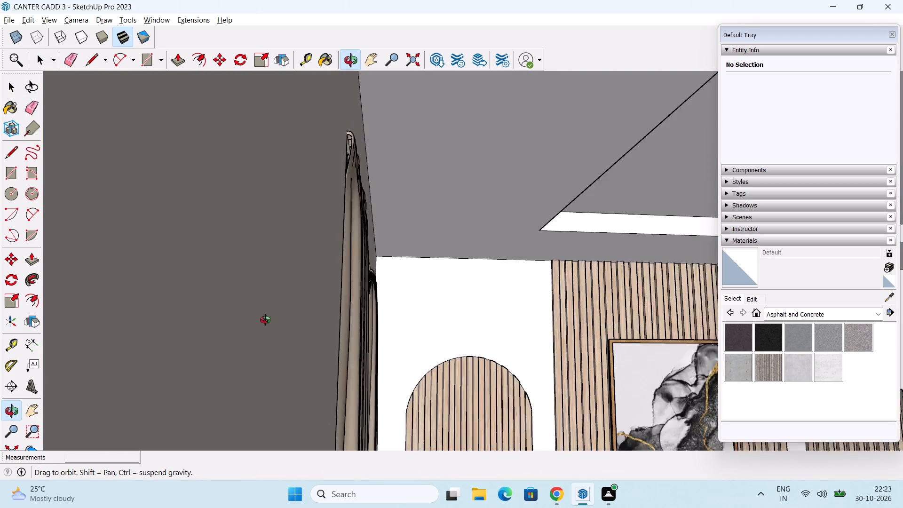
middle_click_drag(265, 320, 236, 342)
middle_click_drag(338, 294, 0, 270)
middle_click_drag(413, 260, 127, 263, "shift")
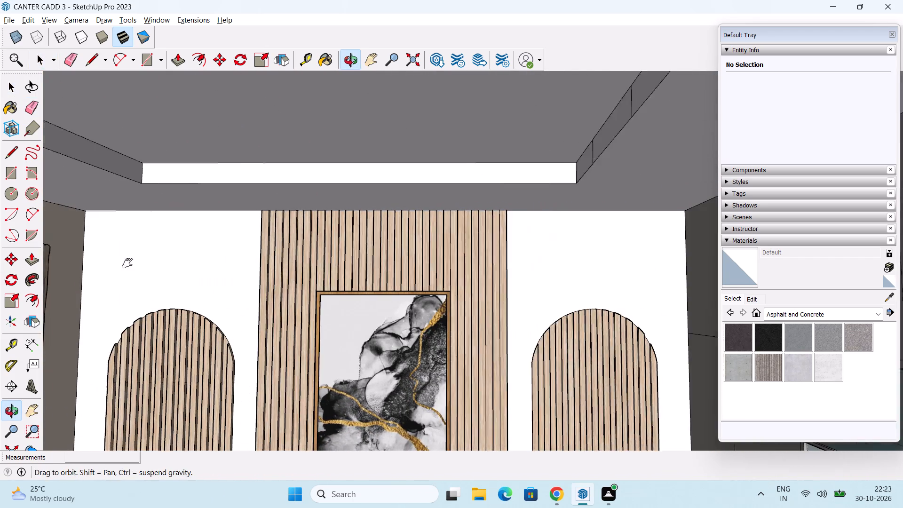
middle_click_drag(127, 263, 123, 263, "shift")
middle_click_drag(347, 253, 392, 215)
middle_click_drag(433, 216, 179, 216, "shift")
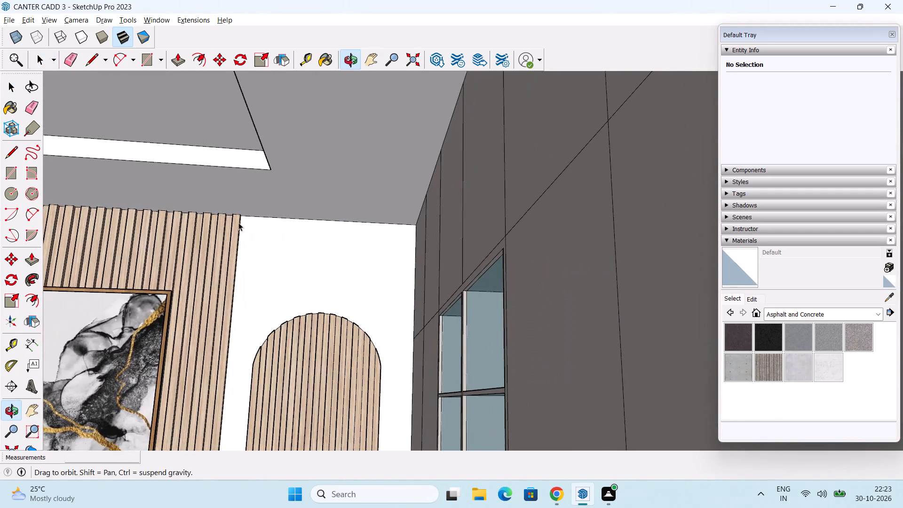
middle_click_drag(253, 223, 385, 279)
middle_click_drag(406, 247, 254, 278, "shift")
middle_click_drag(261, 264, 328, 249)
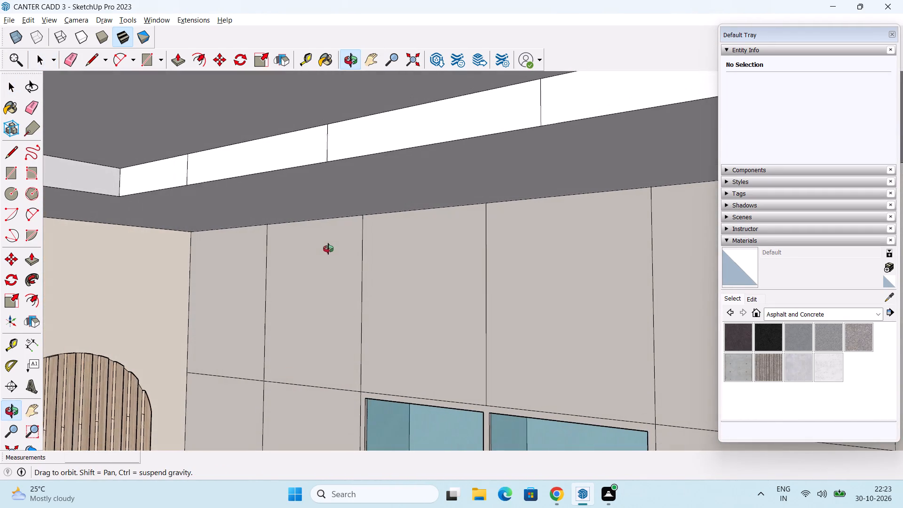
middle_click_drag(328, 249, 328, 249)
key("e")
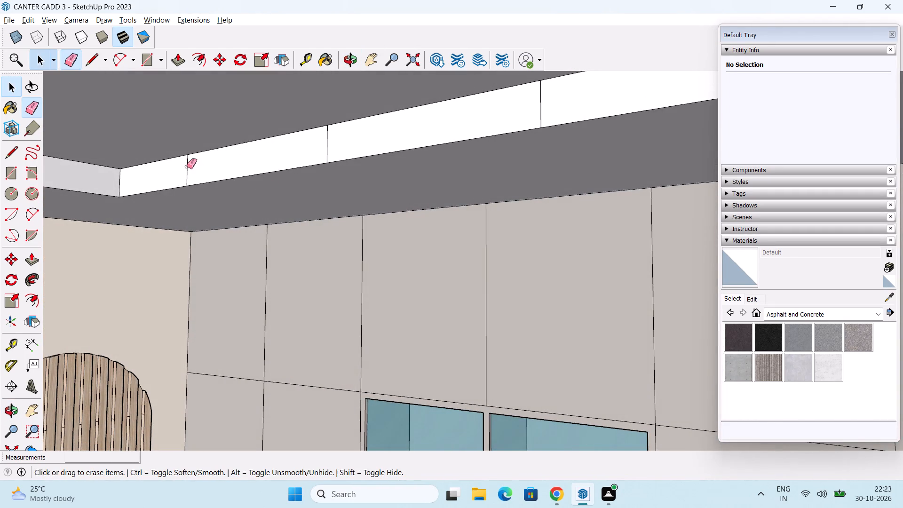
left_click(187, 167)
left_click(328, 145)
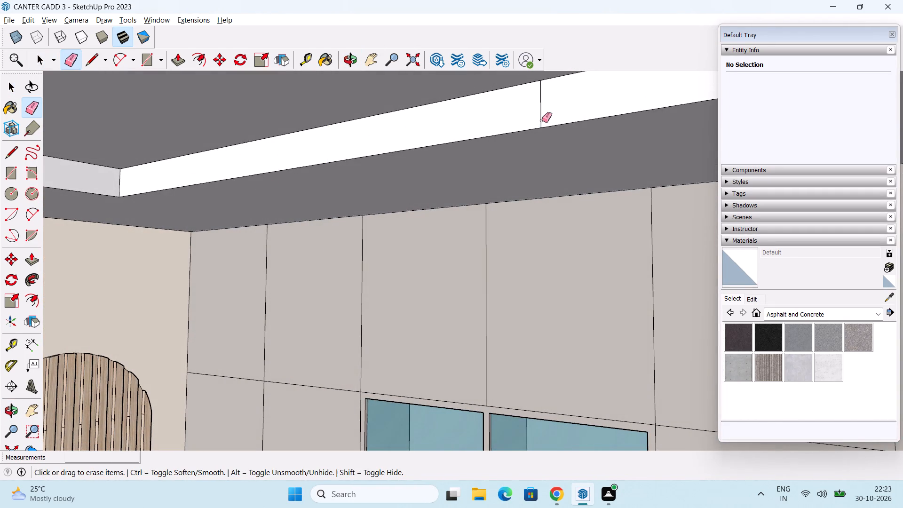
left_click(540, 113)
middle_click_drag(540, 118, 453, 181, "shift")
scroll(448, 183, "down", 8)
middle_click_drag(425, 211, 146, 223)
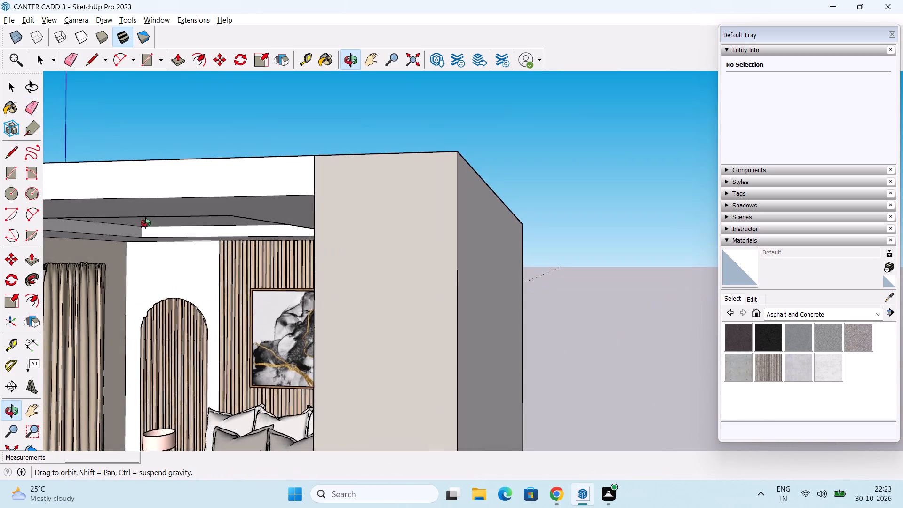
middle_click_drag(146, 223, 146, 223)
key("space")
Paint the ceiling's outer border and the recess's central face with the 0052_FloralWhite material from Colors-Named.
scroll(149, 236, "down", 2)
middle_click_drag(165, 312, 217, 236)
middle_click_drag(214, 231, 332, 256, "shift")
scroll(332, 256, "down", 2)
middle_click_drag(332, 256, 323, 275)
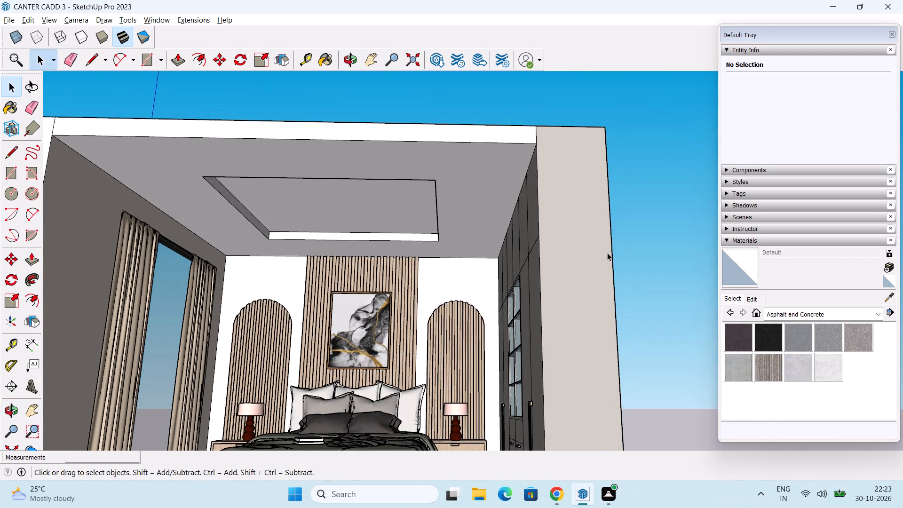
left_click(738, 300)
left_click(797, 315)
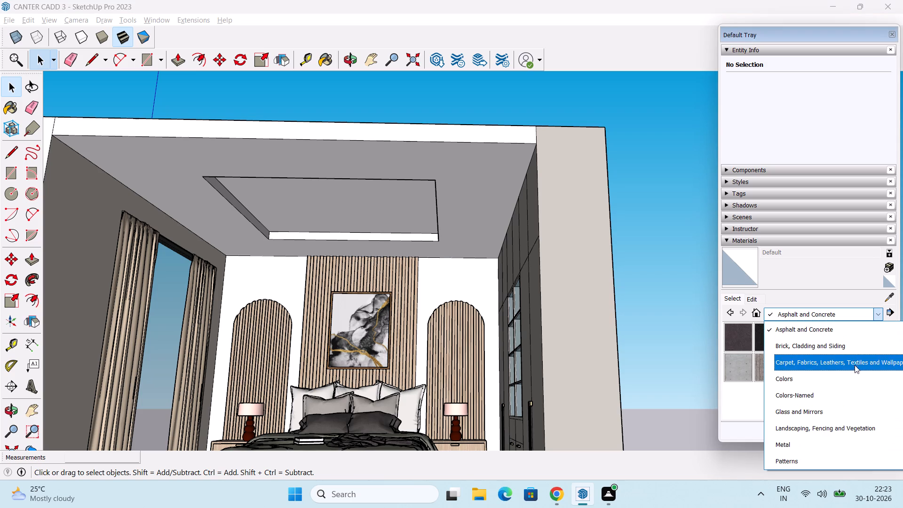
scroll(854, 374, "up", 1)
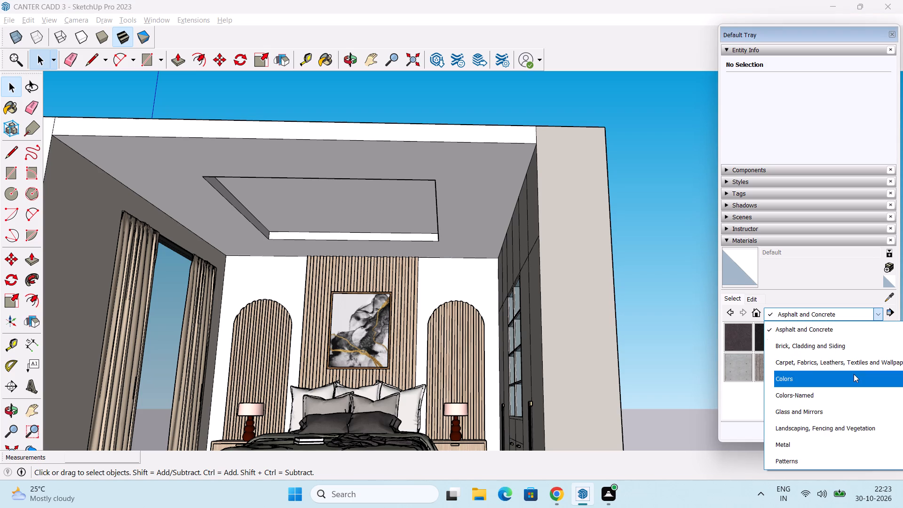
left_click(816, 445)
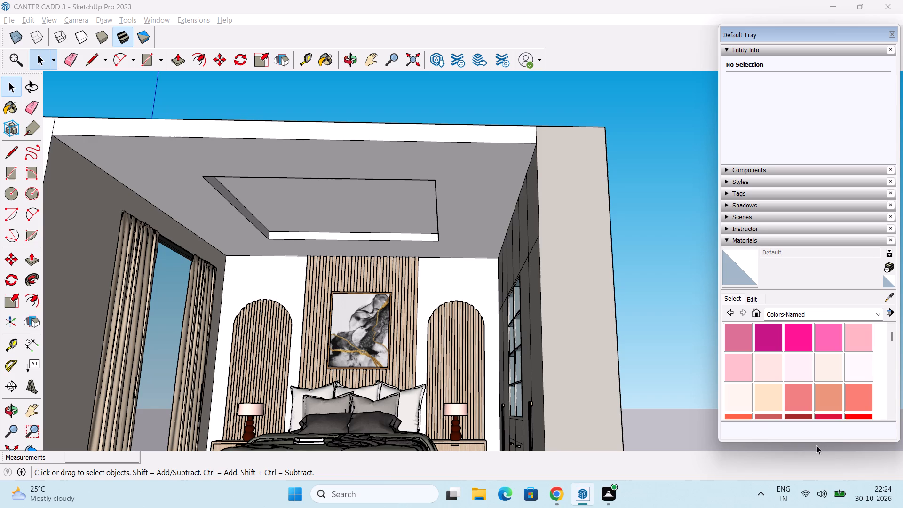
scroll(805, 380, "down", 1)
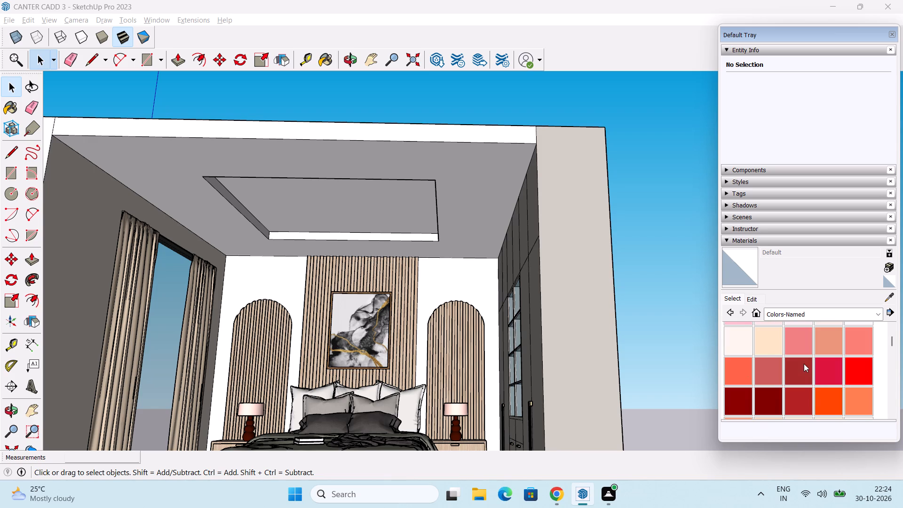
scroll(787, 357, "up", 2)
scroll(789, 357, "down", 2)
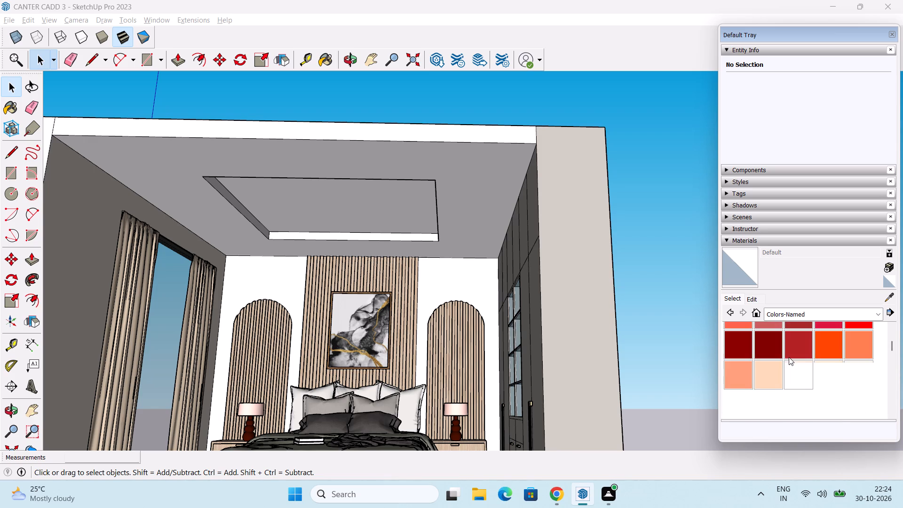
scroll(789, 357, "down", 2)
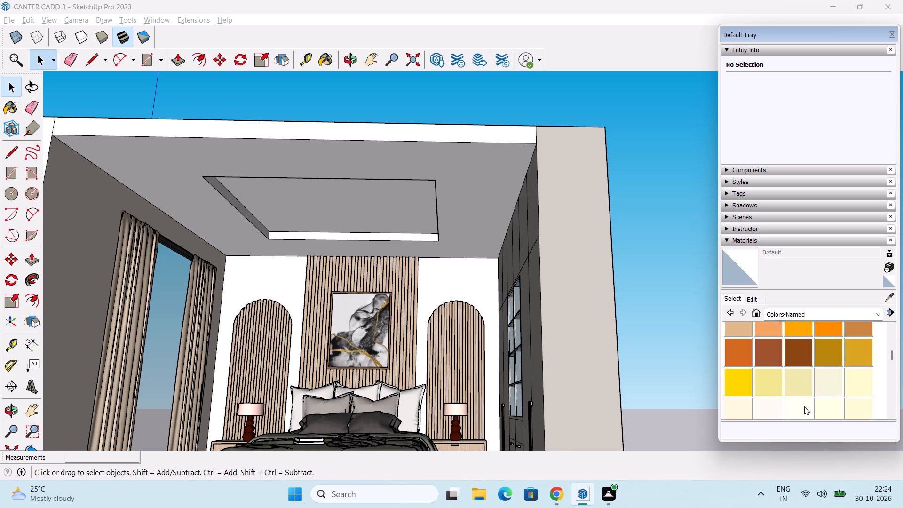
left_click_drag(774, 410, 767, 407)
left_click(765, 399)
left_click(449, 189)
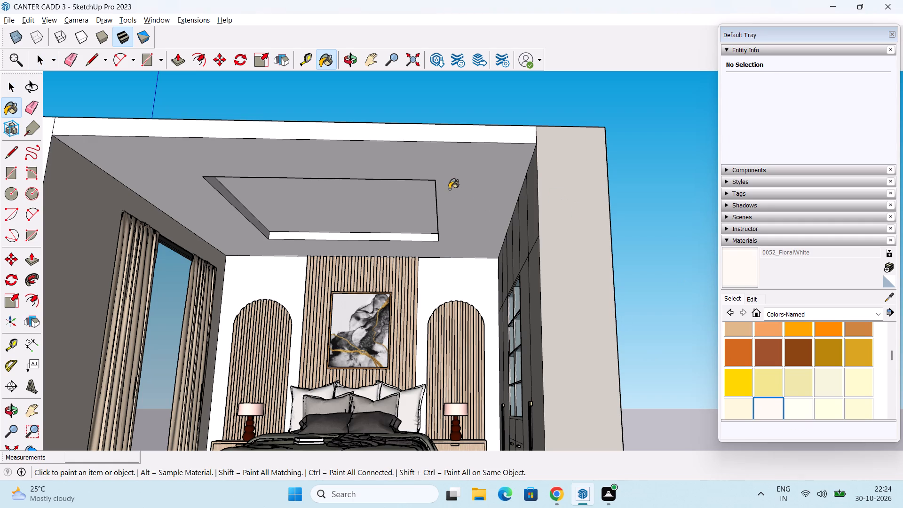
left_click(383, 210)
Paint the recess's side faces above the headboard wall, along the wardrobe and opposite the headboard with 0052_FloralWhite.
scroll(306, 247, "up", 3)
middle_click_drag(324, 253, 411, 242)
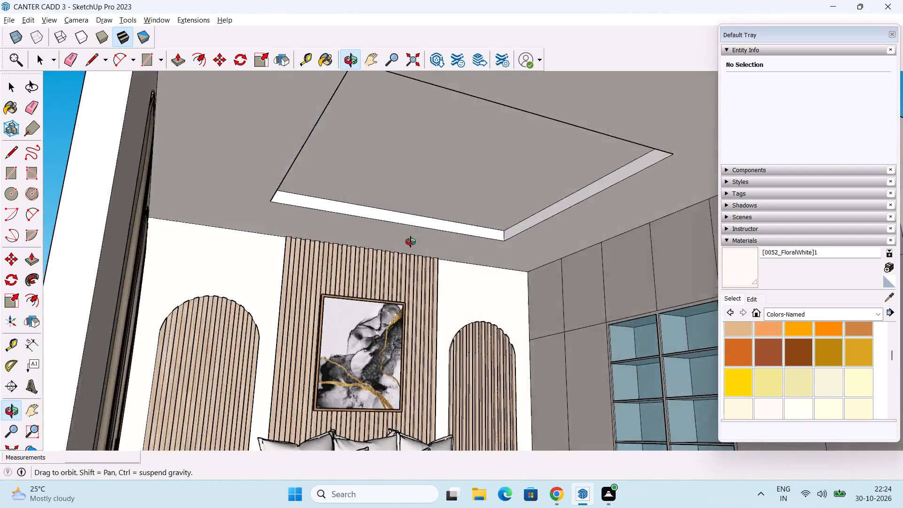
middle_click_drag(411, 242, 384, 259)
scroll(382, 245, "up", 2)
left_click(384, 222)
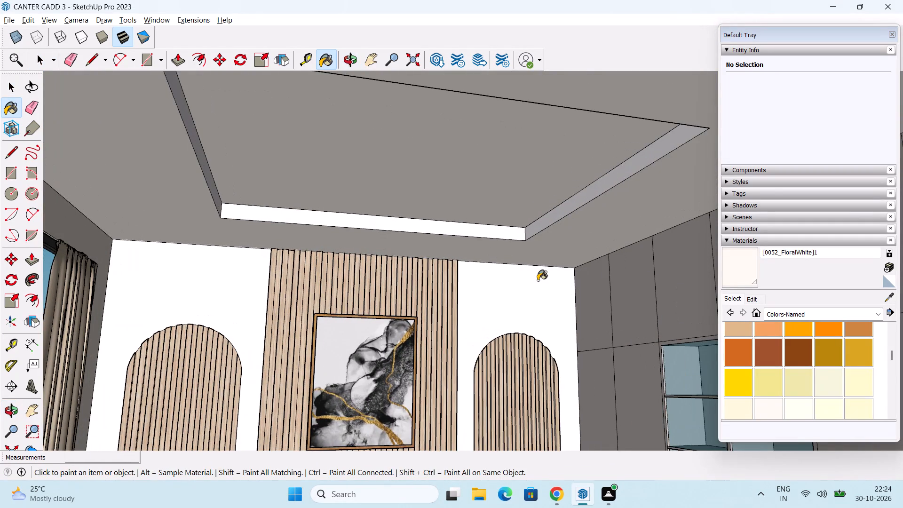
middle_click_drag(537, 279, 420, 279)
middle_click_drag(437, 255, 553, 277)
left_click(550, 208)
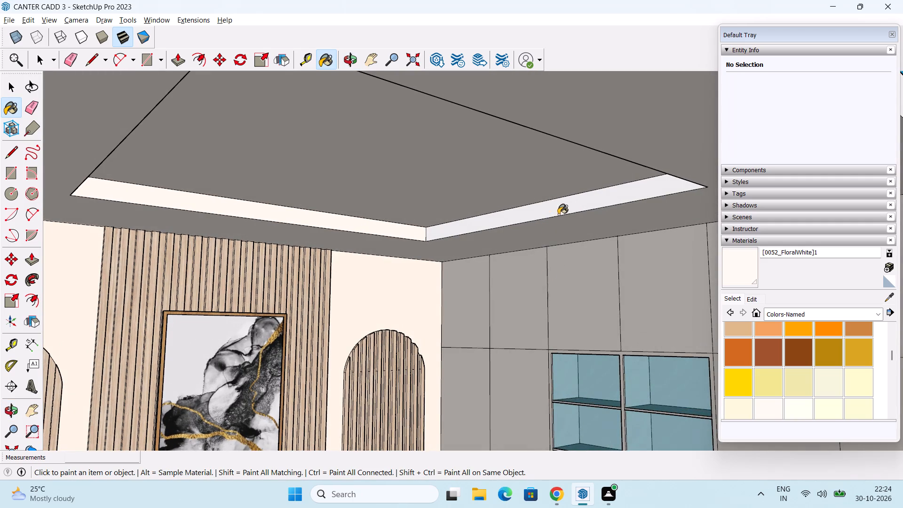
middle_click_drag(559, 214, 351, 277, "shift")
middle_click_drag(349, 279, 444, 210)
middle_click_drag(458, 211, 323, 263, "shift")
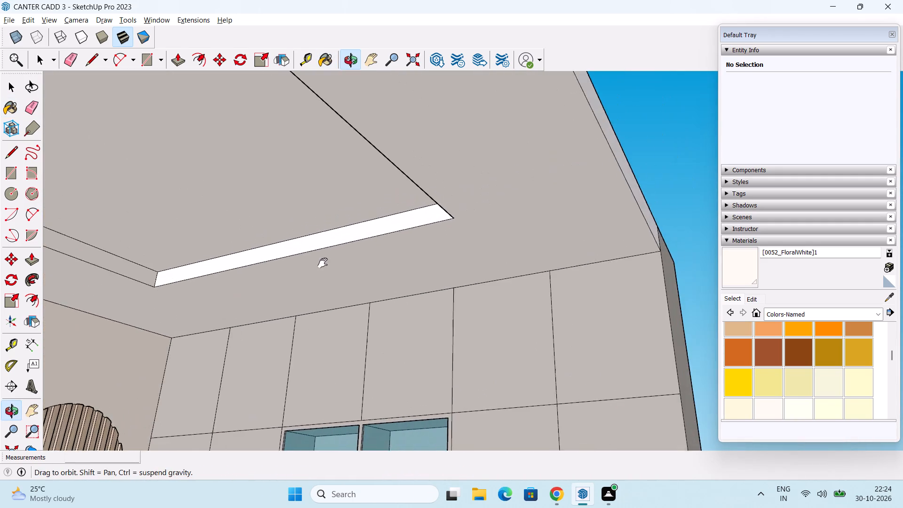
middle_click_drag(323, 263, 320, 263, "shift")
middle_click_drag(324, 250, 483, 300)
left_click(611, 252)
Paint the recess's window-side face with FloralWhite and reapply it to the headboard-side face, central face and ceiling border.
scroll(606, 267, "down", 1)
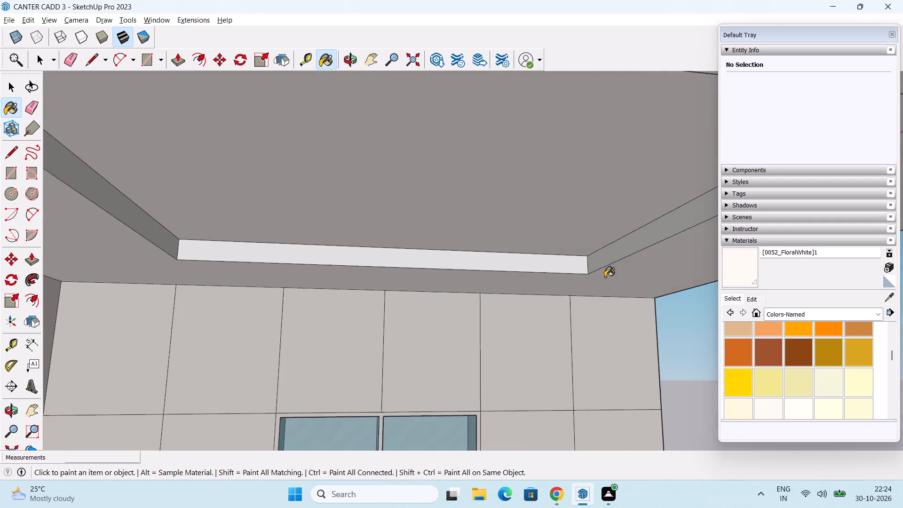
scroll(605, 277, "down", 2)
middle_click_drag(605, 296, 303, 286)
scroll(317, 259, "down", 13)
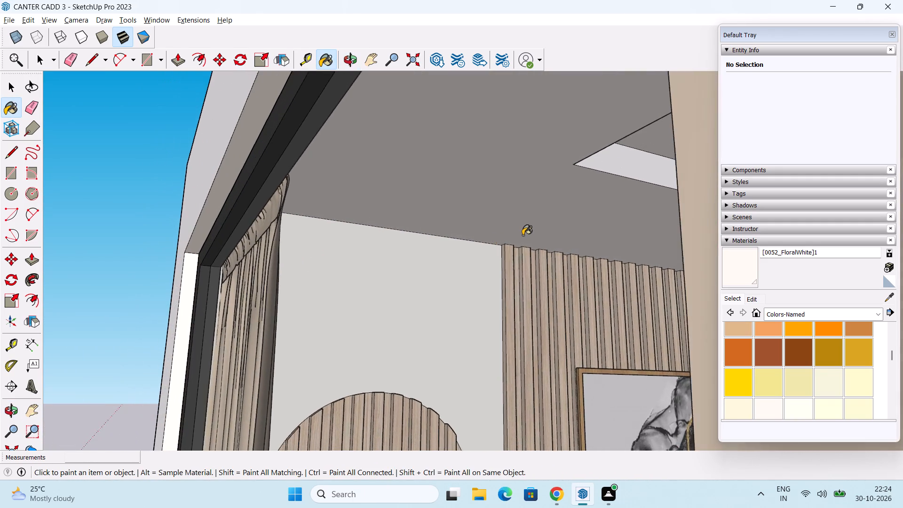
scroll(523, 235, "down", 3)
middle_click_drag(527, 232, 233, 286, "shift")
middle_click_drag(490, 242, 221, 326, "shift")
scroll(366, 262, "down", 5)
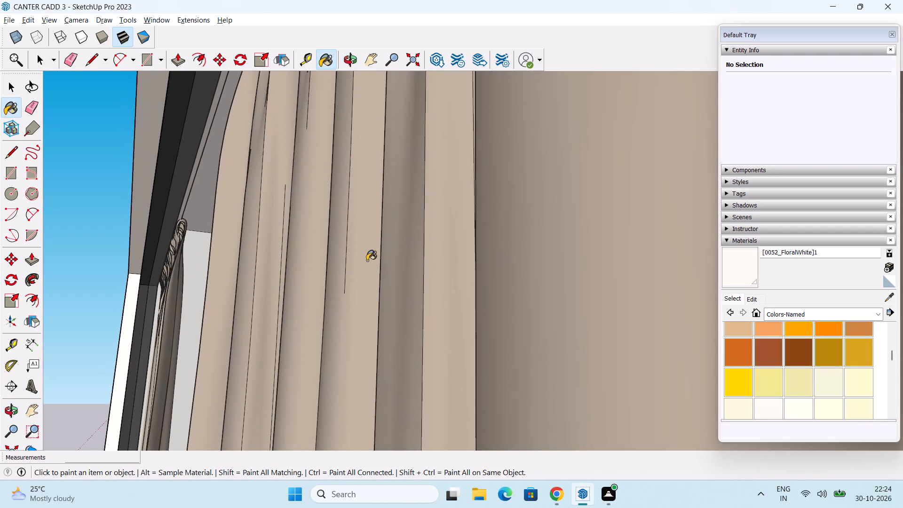
scroll(367, 261, "down", 19)
middle_click_drag(419, 276, 184, 316)
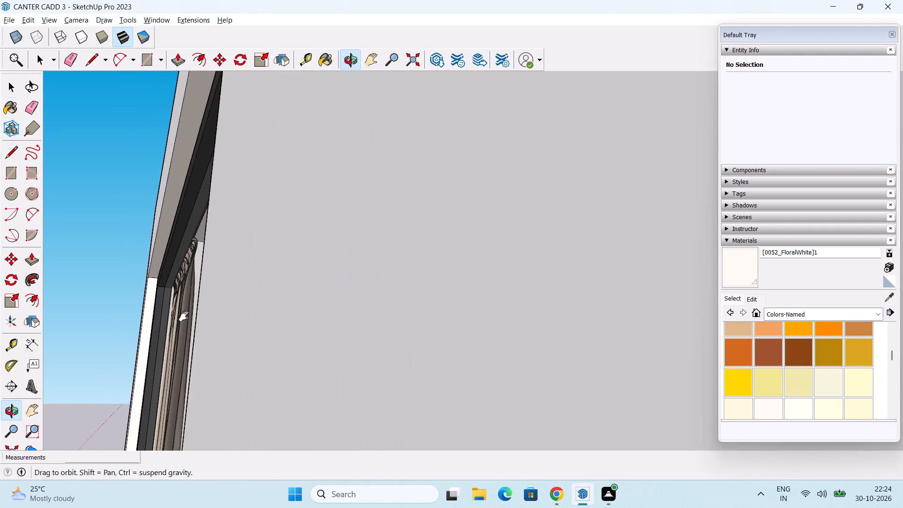
middle_click_drag(184, 316, 0, 355)
scroll(310, 259, "down", 17)
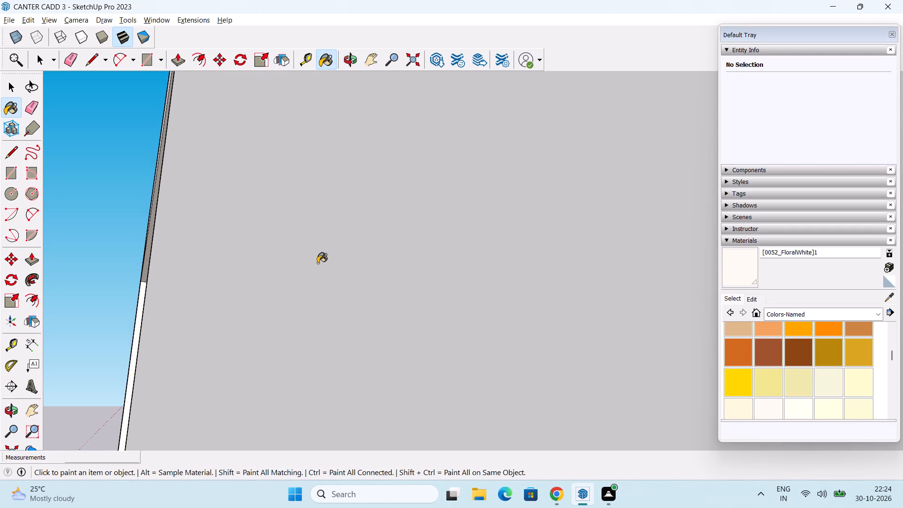
key("space")
left_click(418, 60)
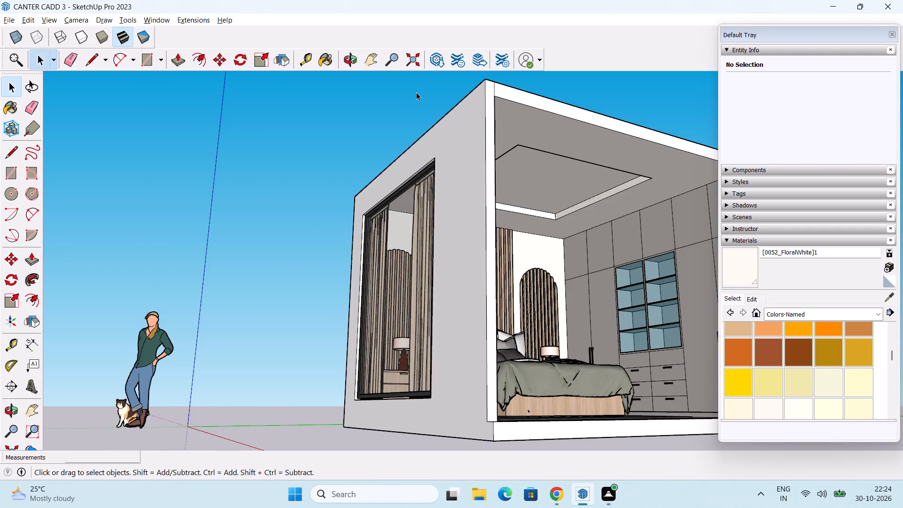
middle_click_drag(467, 196, 333, 227)
scroll(500, 201, "up", 5)
middle_click_drag(480, 227, 438, 123)
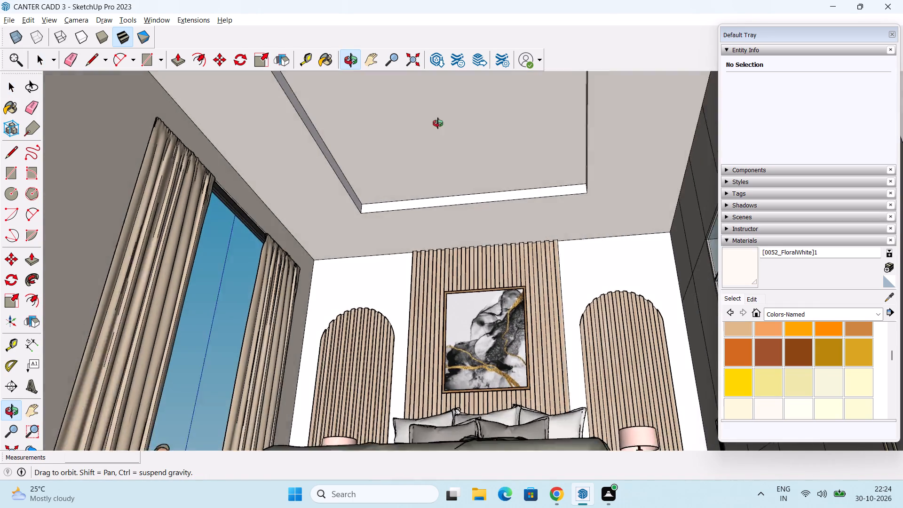
middle_click_drag(438, 123, 367, 156)
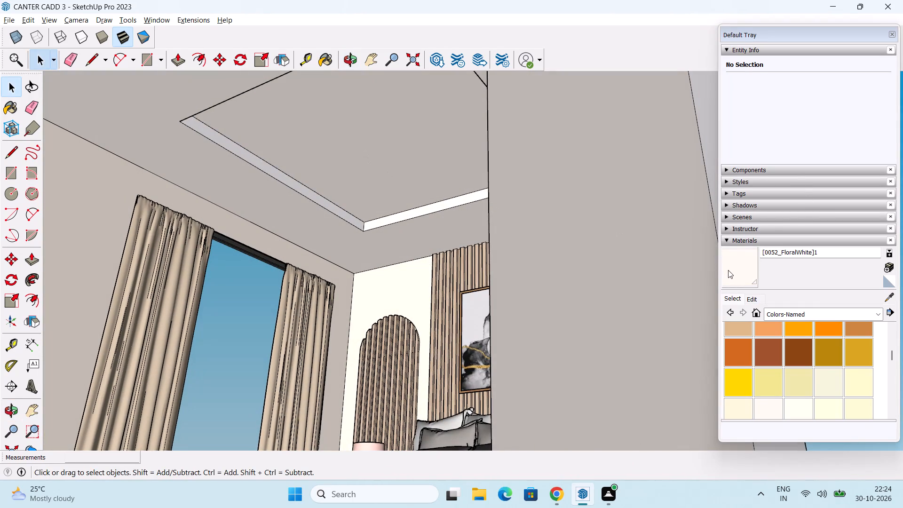
left_click(729, 270)
scroll(425, 216, "up", 8)
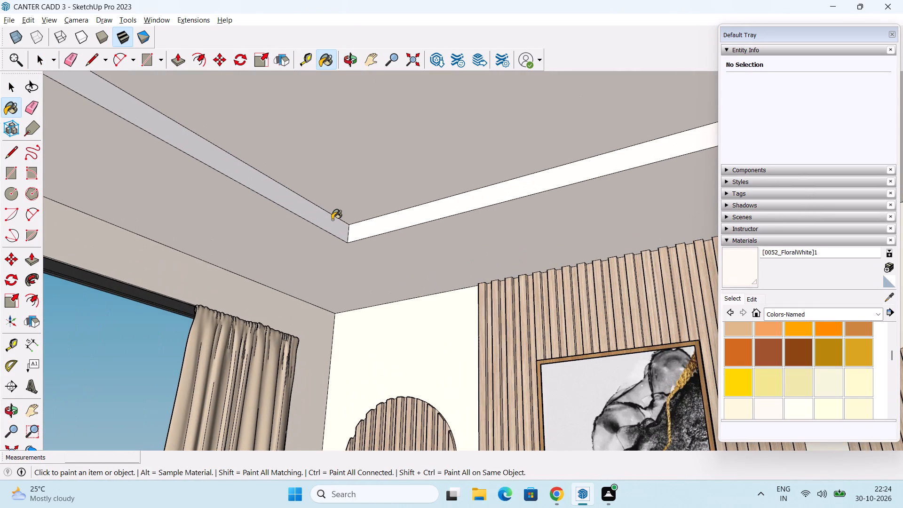
left_click(332, 219)
left_click(391, 228)
left_click(394, 219)
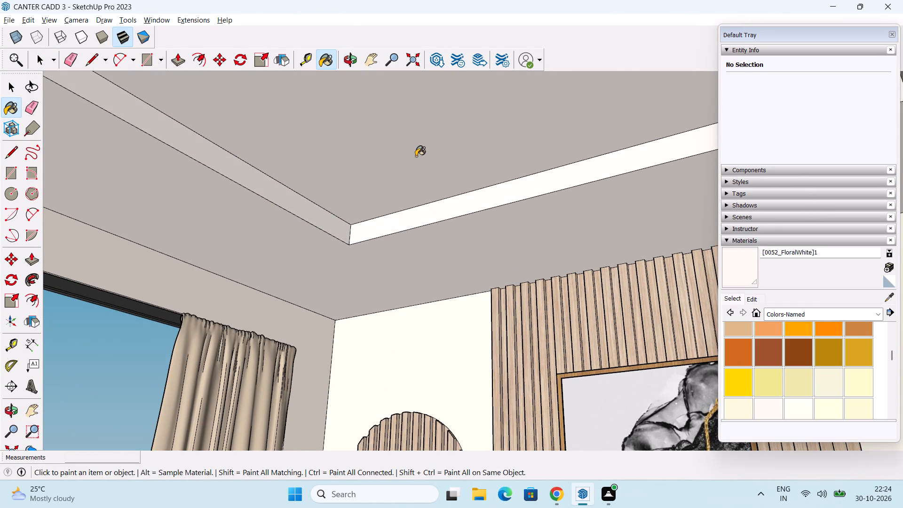
left_click(416, 155)
left_click(433, 268)
key("space")
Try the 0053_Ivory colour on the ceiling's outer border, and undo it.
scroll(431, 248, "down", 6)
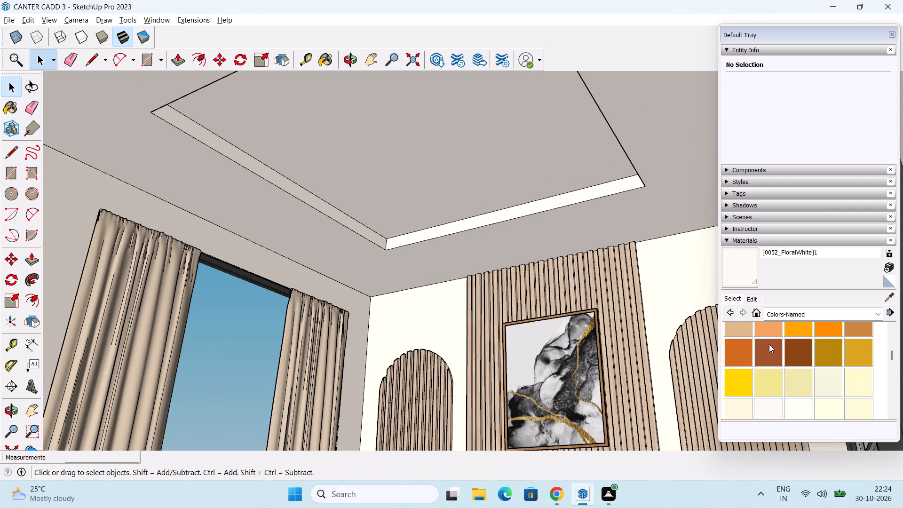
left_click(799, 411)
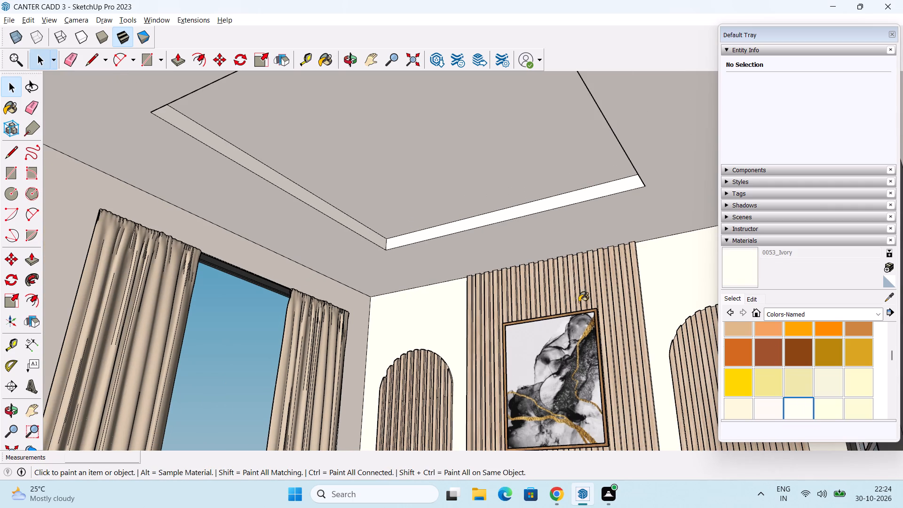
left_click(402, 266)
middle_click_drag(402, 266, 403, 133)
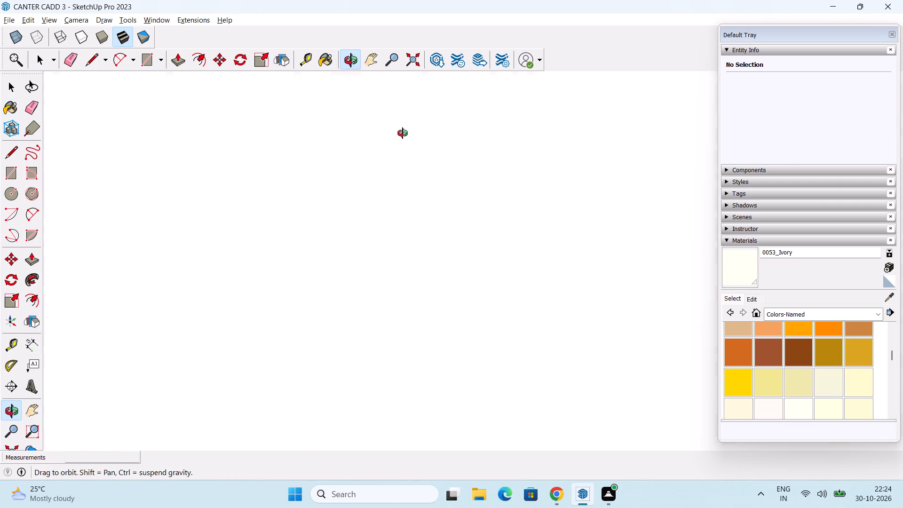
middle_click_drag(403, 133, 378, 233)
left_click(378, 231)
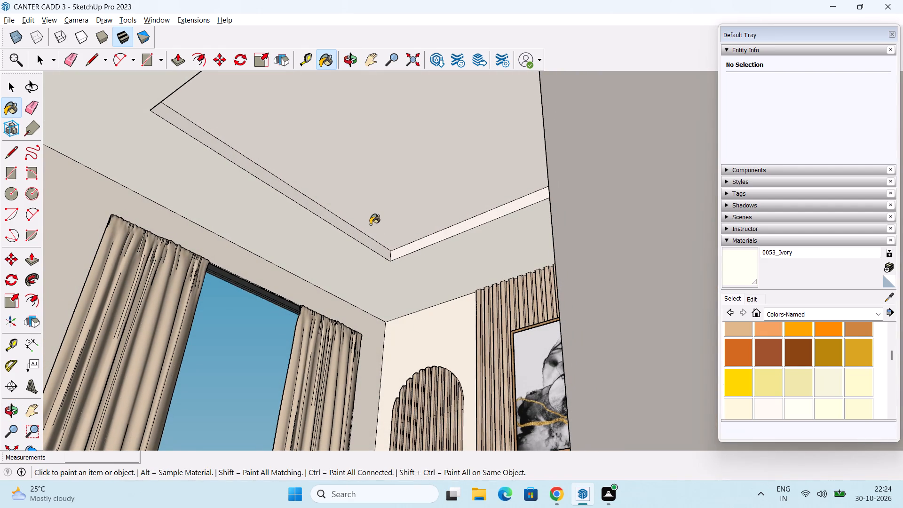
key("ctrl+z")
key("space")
Draw a diagonal line about 9' 9" long across the recess's central face, from the headboard's window-side corner to the opposite wardrobe-side corner.
scroll(362, 198, "down", 3)
middle_click_drag(376, 198, 437, 177)
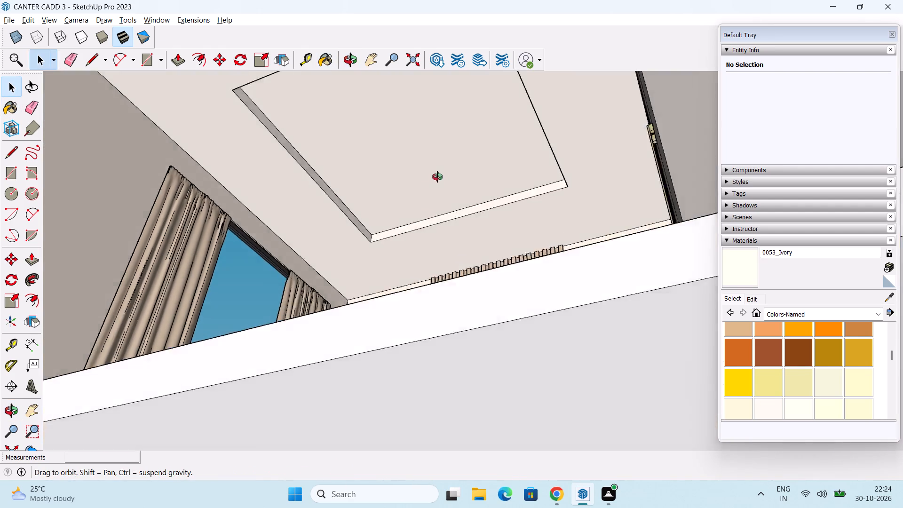
middle_click_drag(437, 177, 491, 231)
middle_click_drag(486, 216, 488, 221, "shift")
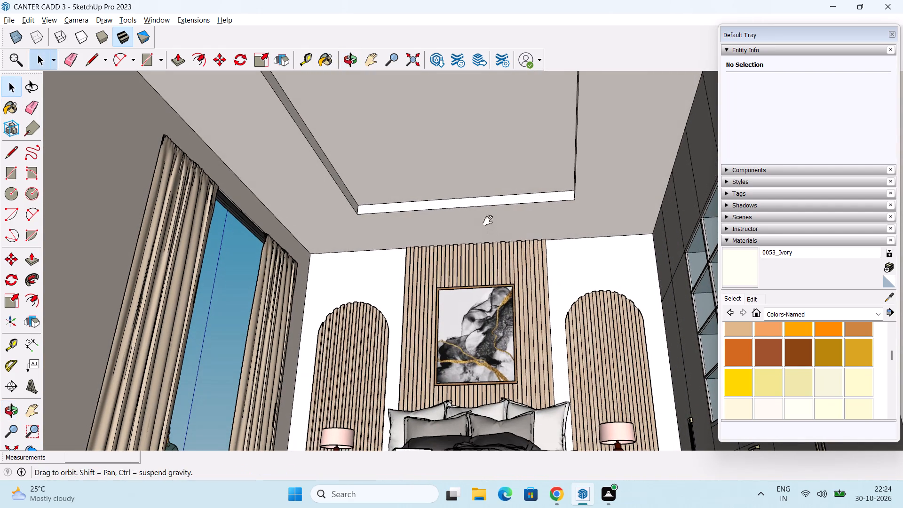
middle_click_drag(488, 221, 477, 269, "shift")
middle_click_drag(472, 268, 484, 246)
key("l")
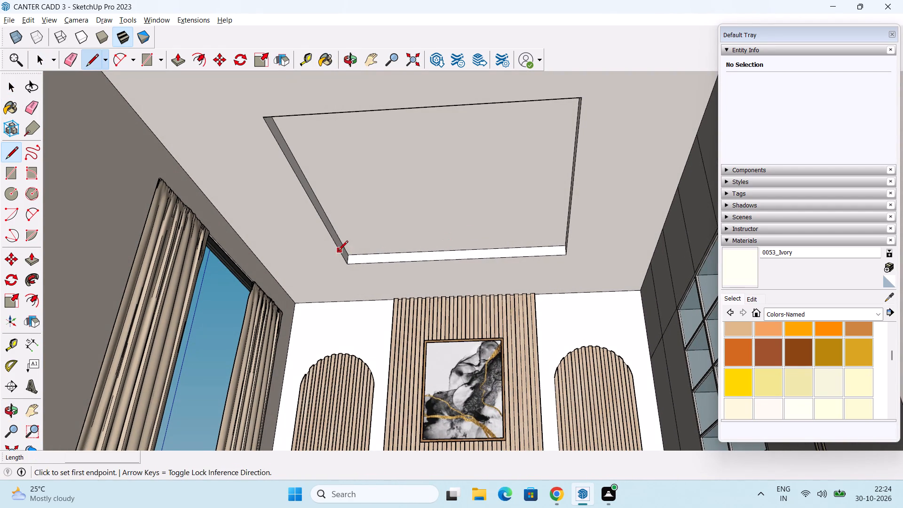
left_click_drag(350, 257, 351, 252)
middle_click_drag(549, 141, 625, 119)
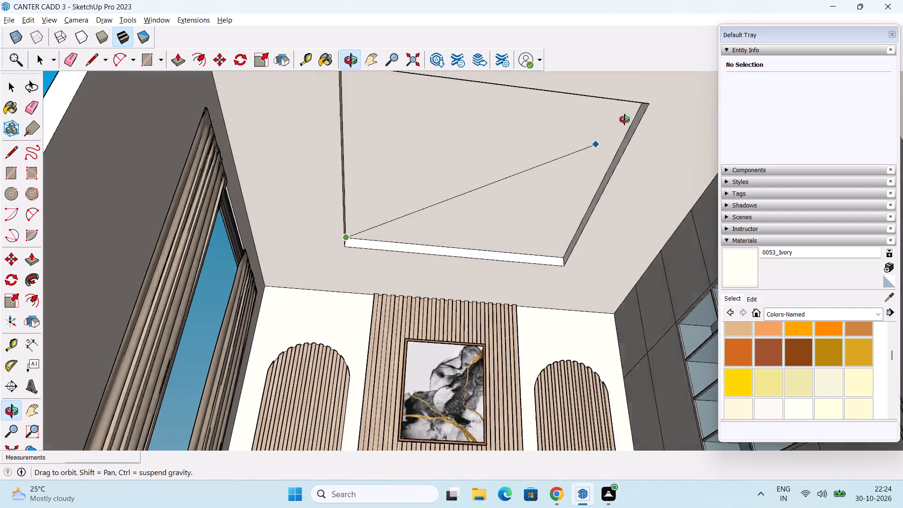
middle_click_drag(625, 119, 628, 119)
middle_click_drag(628, 119, 421, 163, "shift")
middle_click_drag(418, 165, 546, 145)
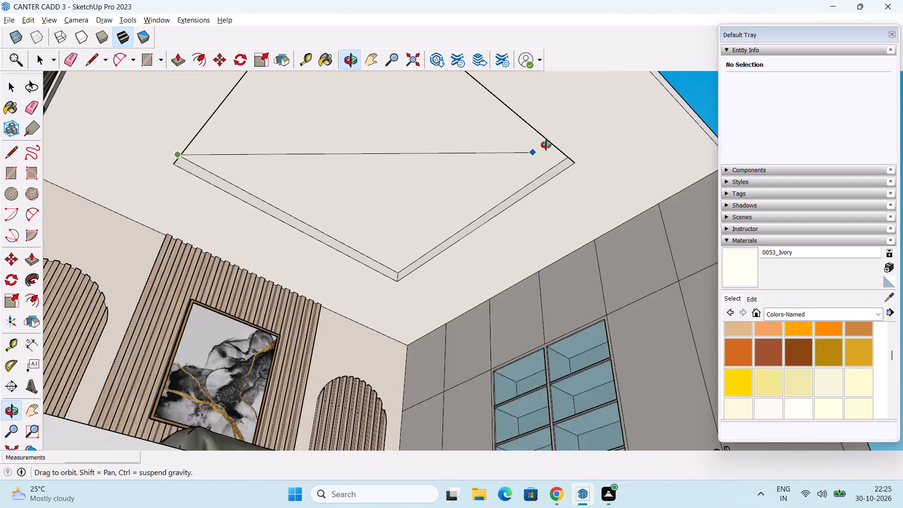
middle_click_drag(546, 145, 535, 163)
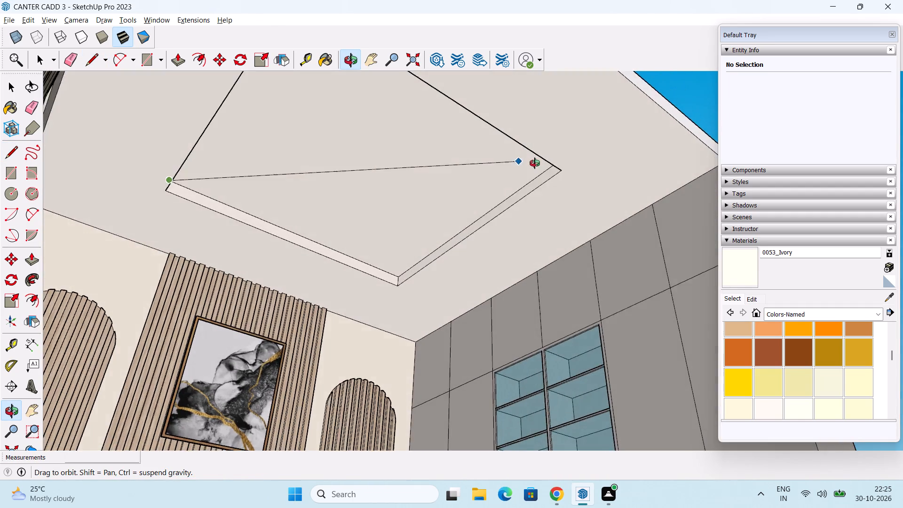
middle_click_drag(535, 163, 536, 164)
scroll(534, 169, "up", 9)
middle_click_drag(531, 175, 387, 183, "shift")
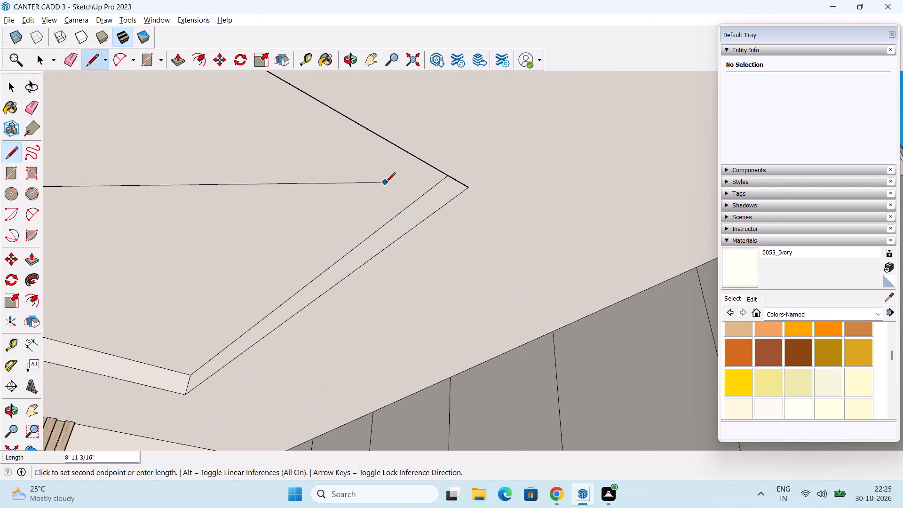
middle_click_drag(386, 183, 562, 211)
middle_click_drag(564, 208, 435, 210, "shift")
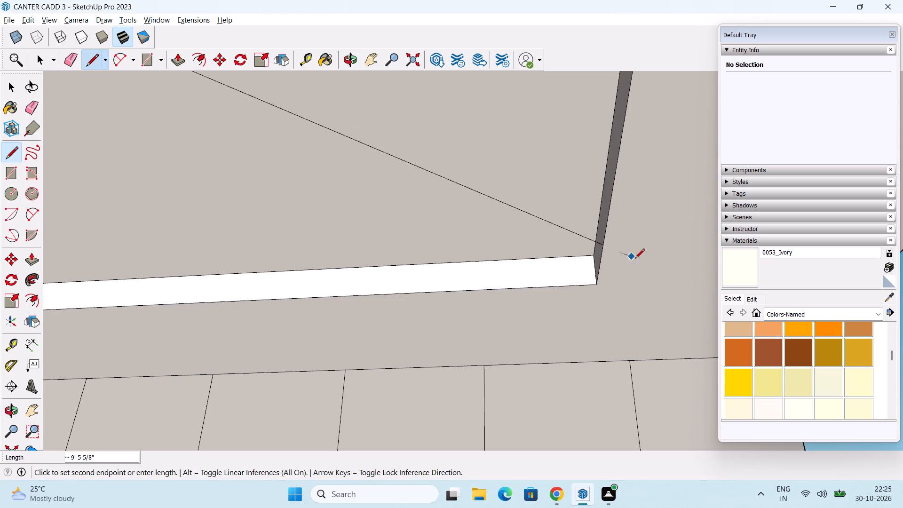
left_click(595, 257)
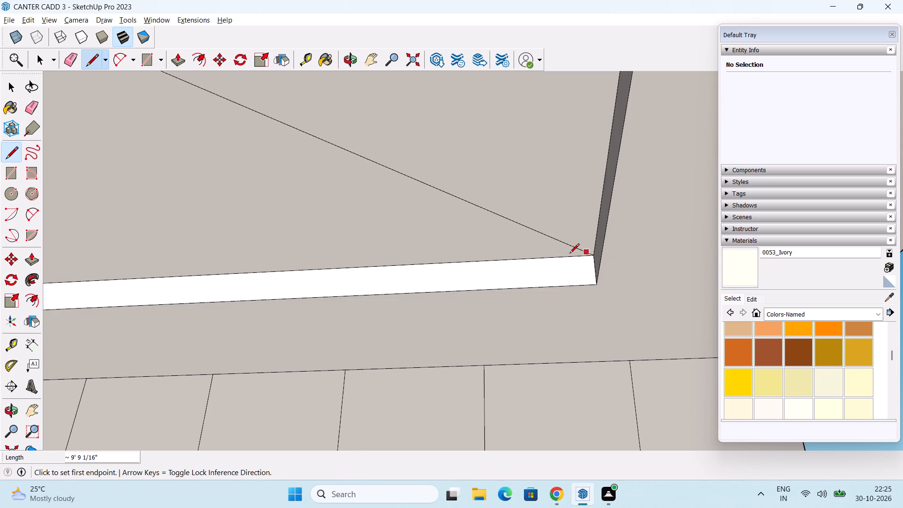
Draw the second diagonal across the recess's central face, from the headboard's wardrobe-side corner to the opposite window-side corner.
middle_click_drag(392, 241, 733, 236)
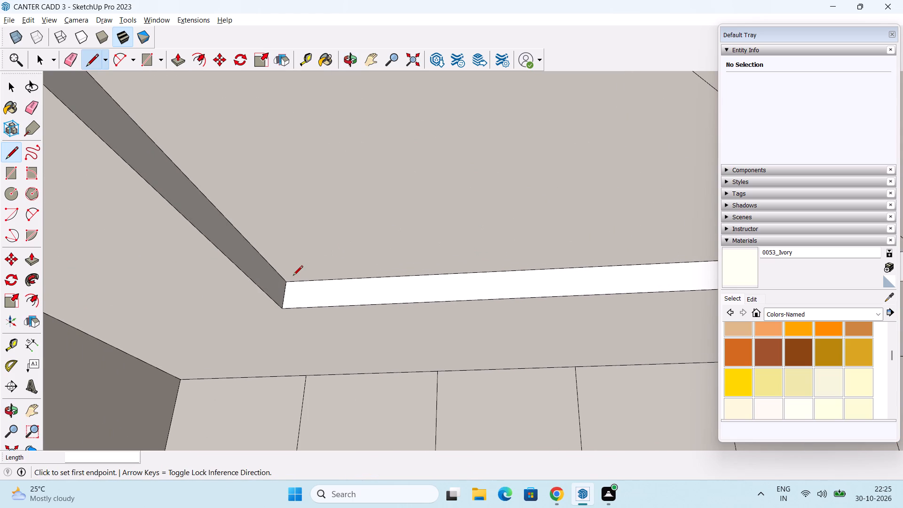
left_click(287, 284)
scroll(398, 161, "down", 2)
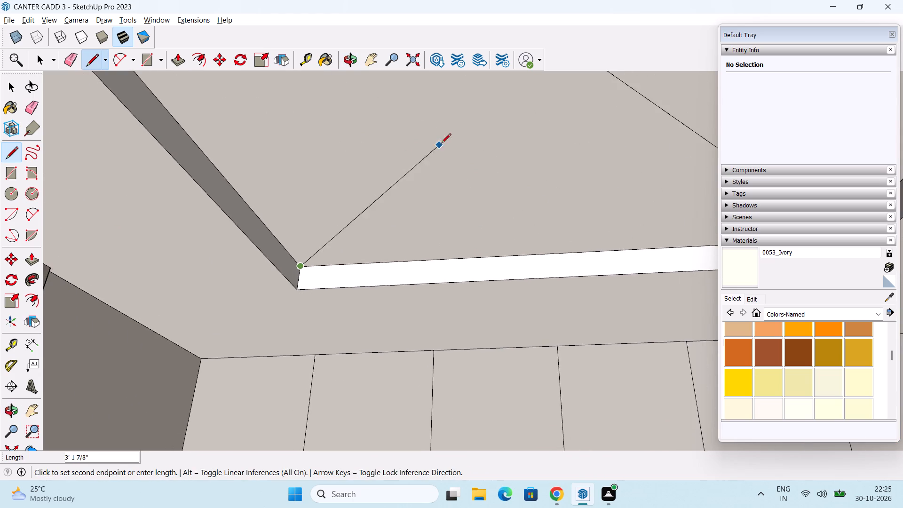
middle_click_drag(444, 141, 103, 188)
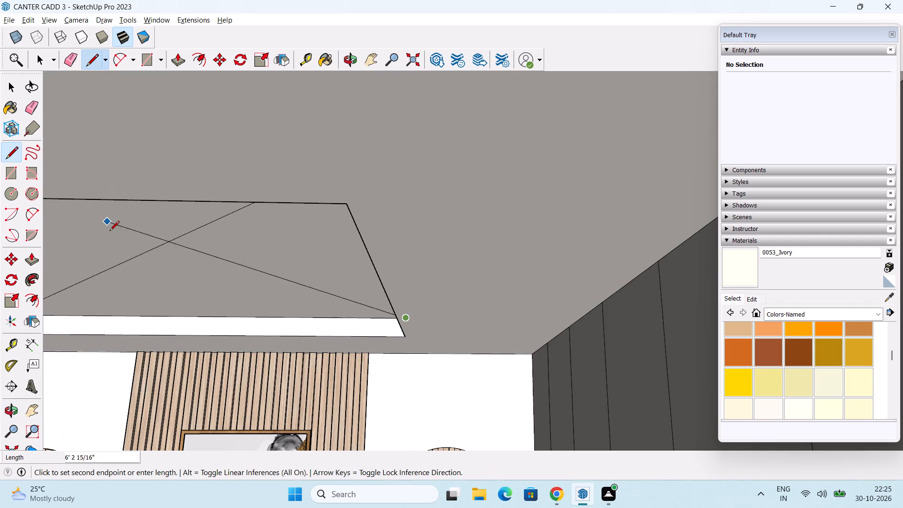
middle_click_drag(111, 235, 473, 197)
middle_click_drag(309, 207, 185, 208)
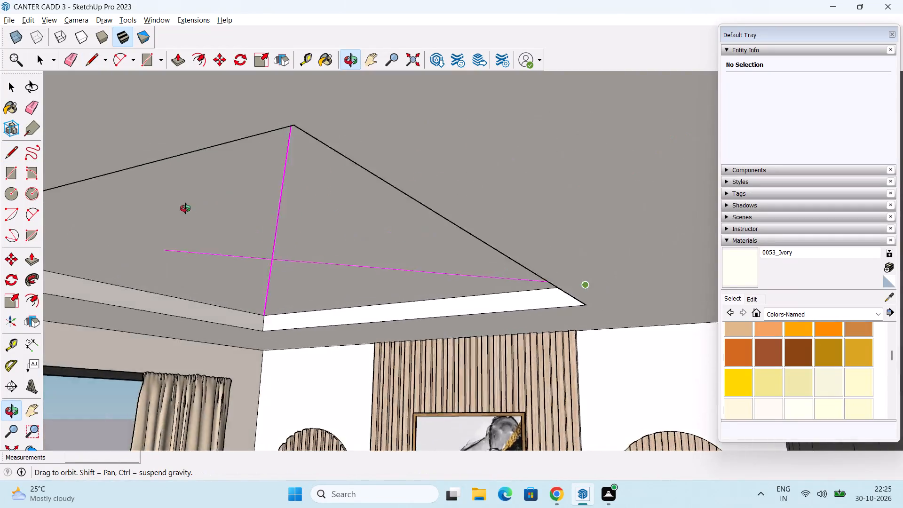
middle_click_drag(185, 208, 168, 211)
middle_click_drag(168, 215, 388, 237)
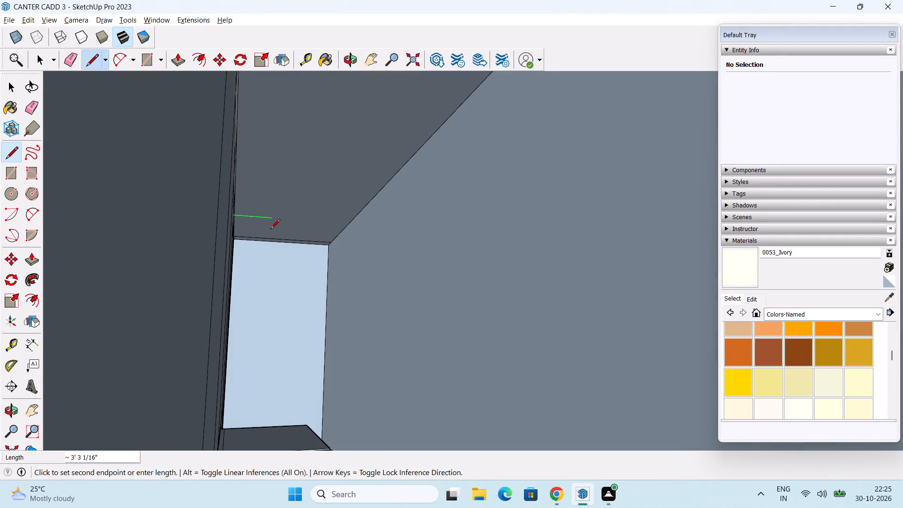
scroll(127, 224, "down", 3)
middle_click_drag(123, 222, 465, 202, "shift")
middle_click_drag(167, 214, 511, 214)
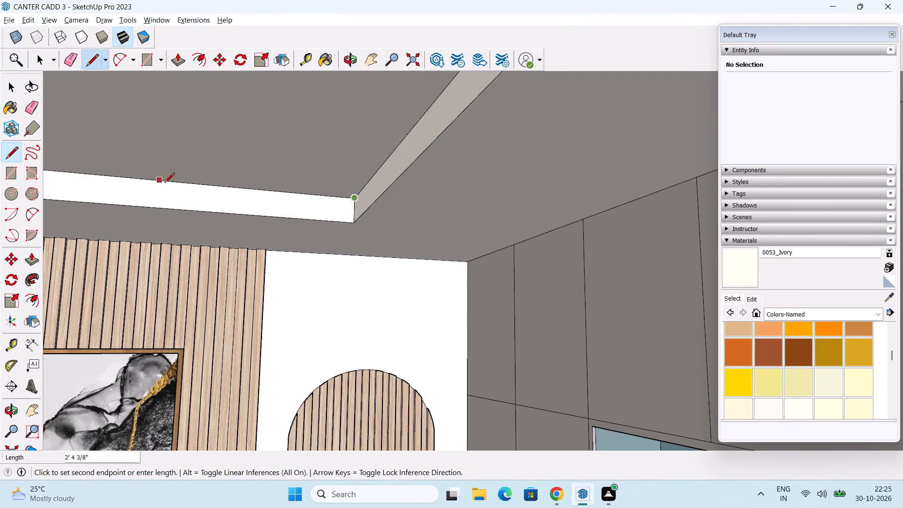
middle_click_drag(166, 183, 514, 243, "shift")
scroll(514, 243, "down", 2)
middle_click_drag(524, 244, 275, 242)
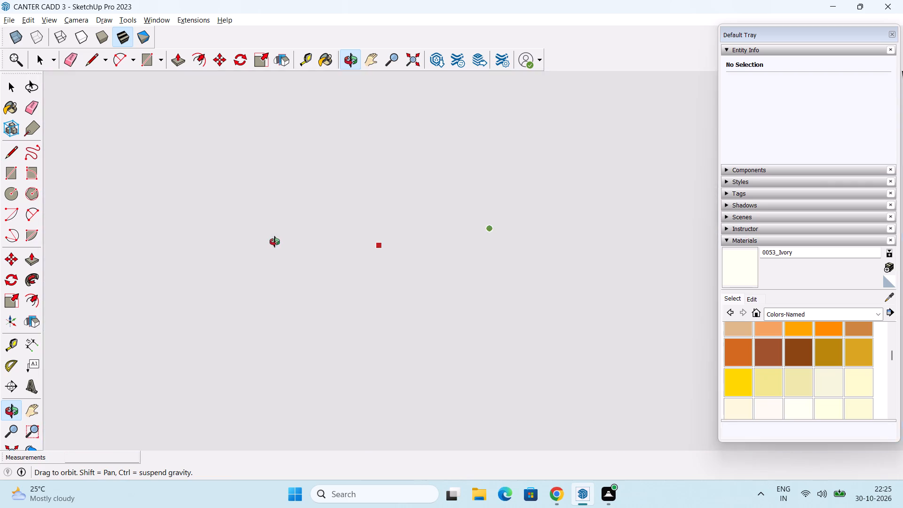
middle_click_drag(275, 242, 425, 245)
middle_click_drag(265, 219, 639, 293)
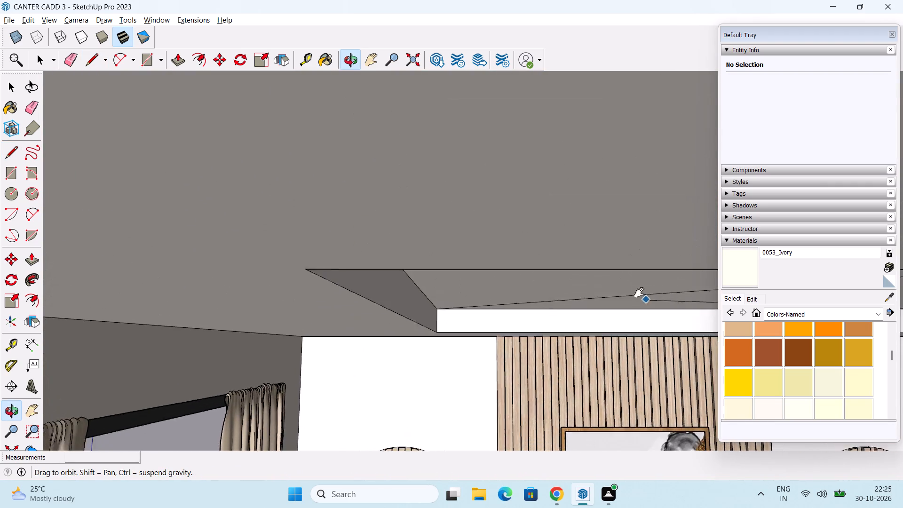
middle_click_drag(639, 293, 617, 281)
scroll(607, 274, "down", 8)
middle_click_drag(603, 278, 508, 262)
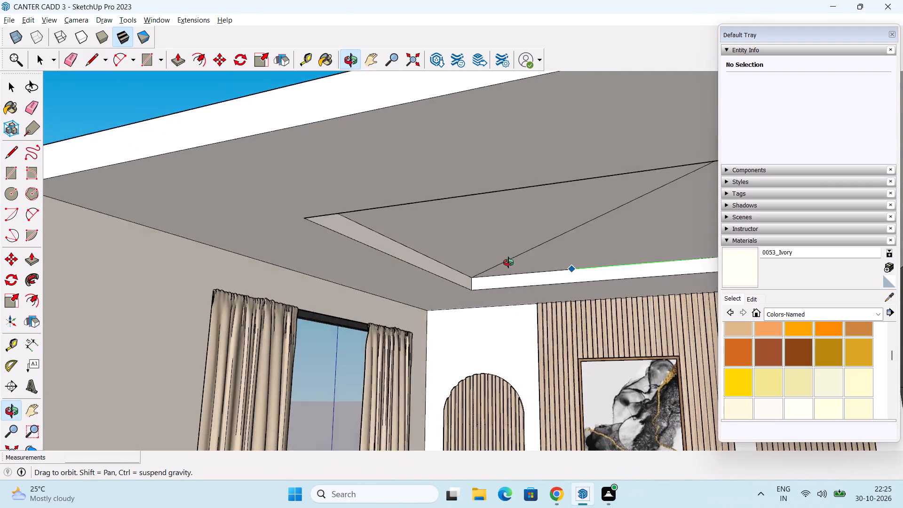
middle_click_drag(508, 262, 465, 268)
scroll(399, 246, "up", 2)
scroll(398, 246, "down", 1)
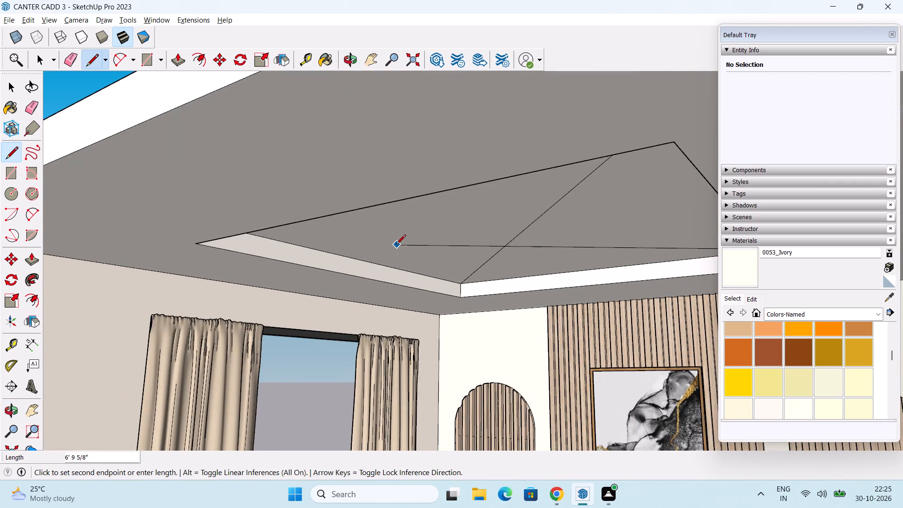
scroll(396, 245, "down", 2)
scroll(396, 245, "up", 9)
middle_click_drag(371, 238, 606, 246)
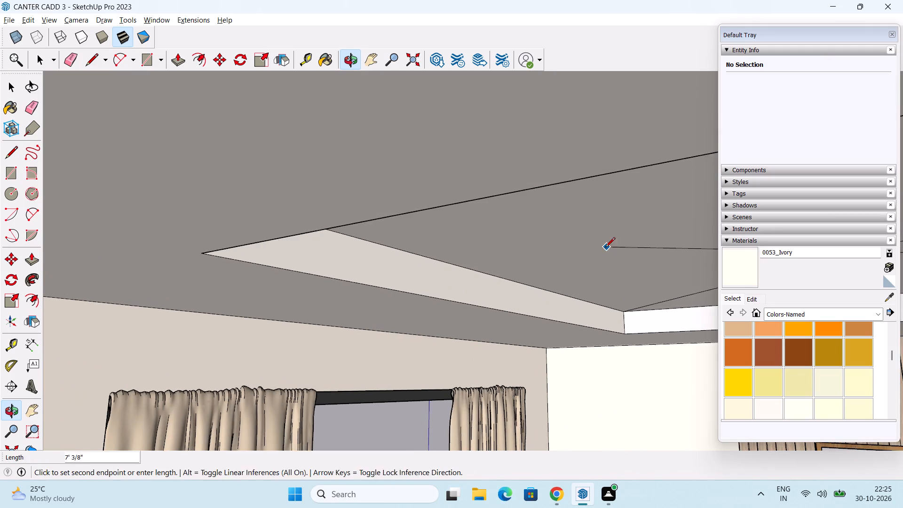
middle_click_drag(588, 253, 445, 239)
middle_click_drag(436, 235, 717, 242, "shift")
middle_click_drag(601, 228, 545, 236)
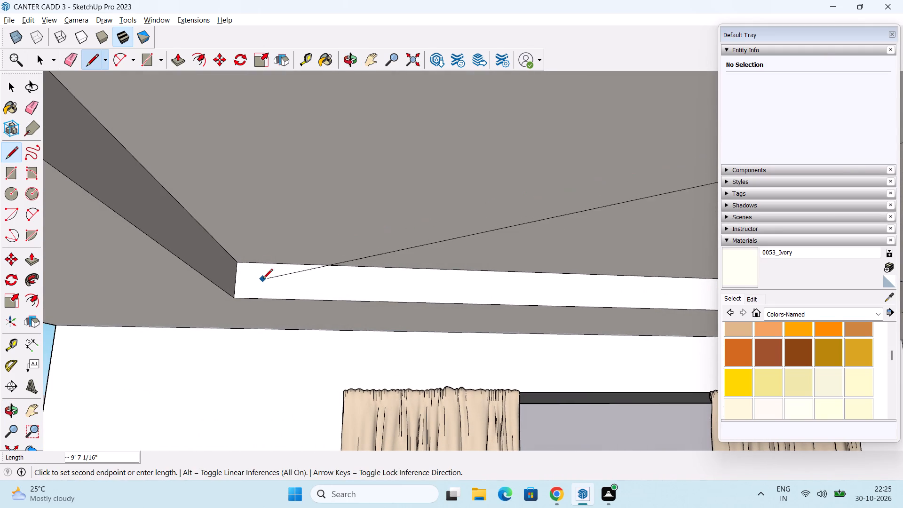
left_click(238, 264)
key("space")
Import the chandelier (2) model from Downloads and place it outside the room, beside the window wall's open end.
scroll(240, 251, "down", 3)
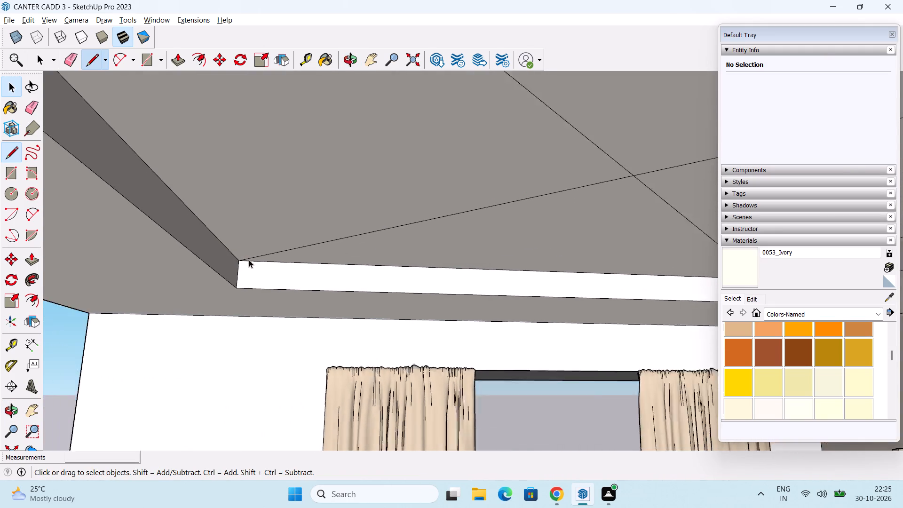
scroll(249, 260, "down", 11)
left_click(412, 53)
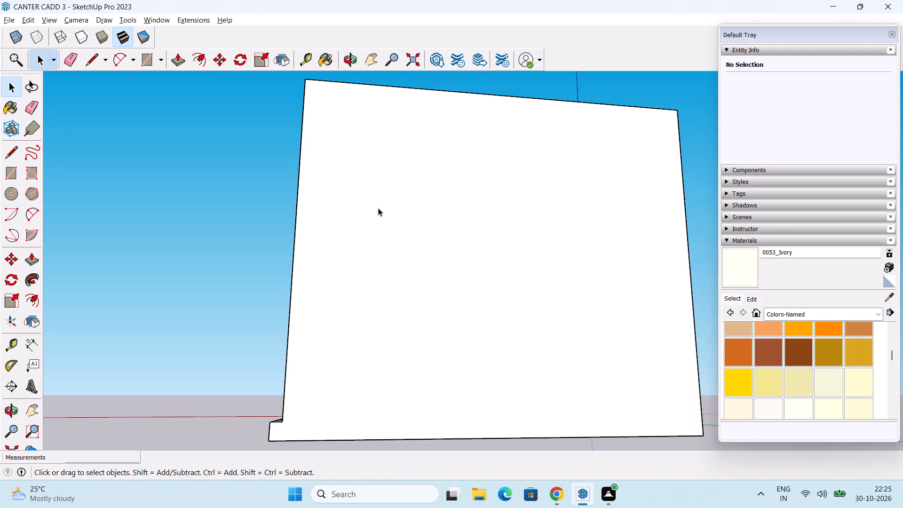
middle_click_drag(354, 214, 688, 241)
scroll(505, 206, "up", 4)
middle_click_drag(497, 189, 450, 198)
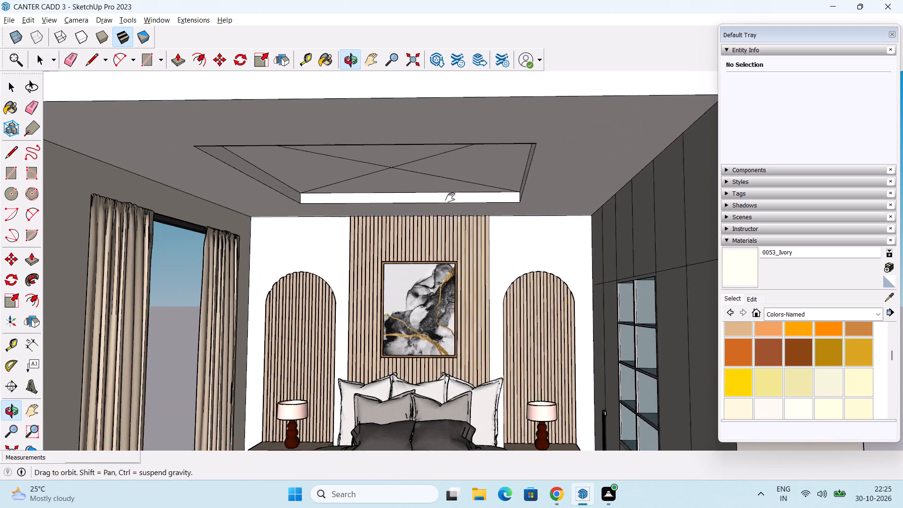
middle_click_drag(450, 198, 411, 174)
left_click(14, 20)
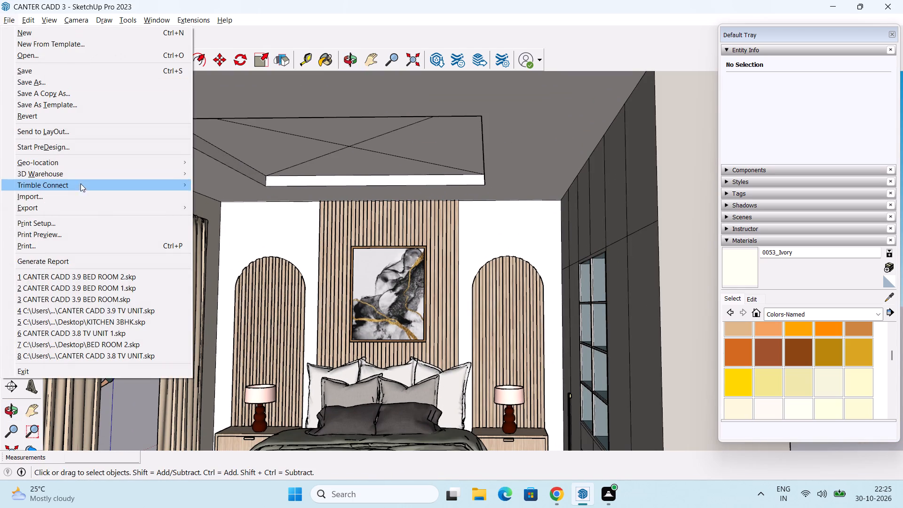
left_click(83, 199)
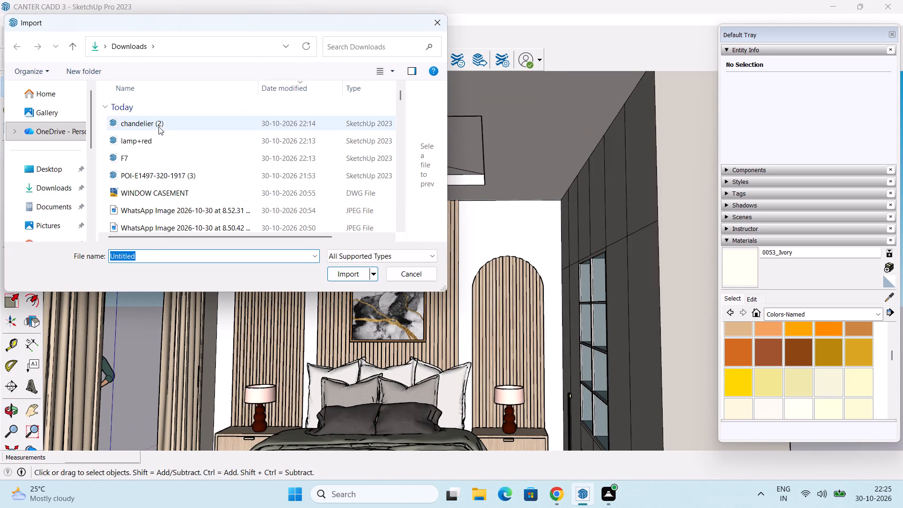
left_click(158, 125)
left_click(356, 270)
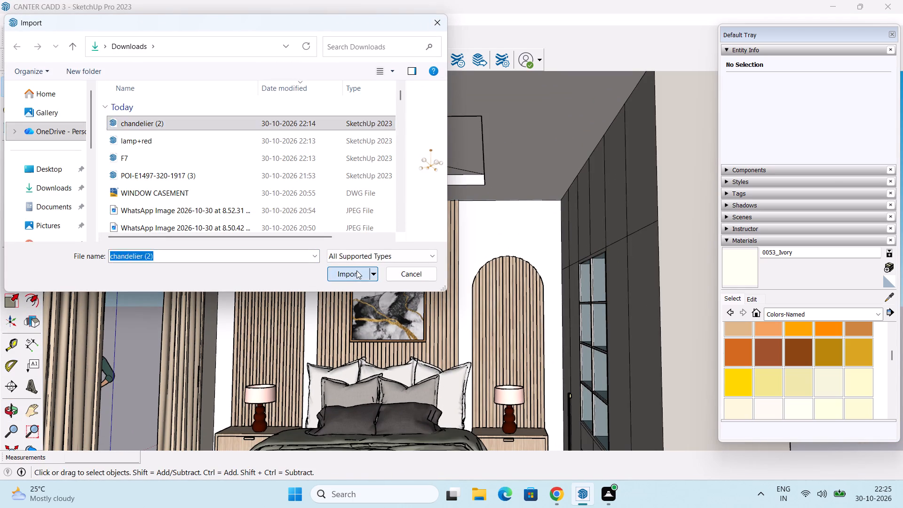
left_click(547, 293)
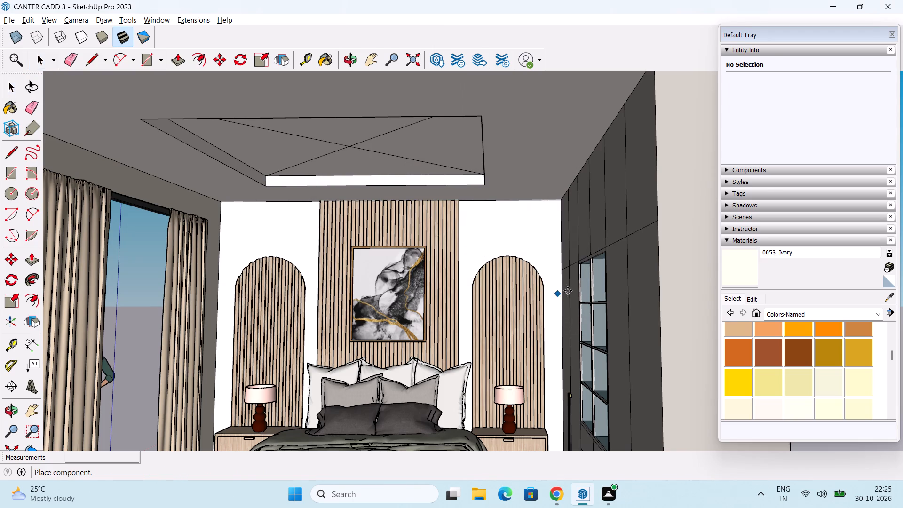
scroll(369, 345, "down", 3)
middle_click_drag(369, 345, 378, 335)
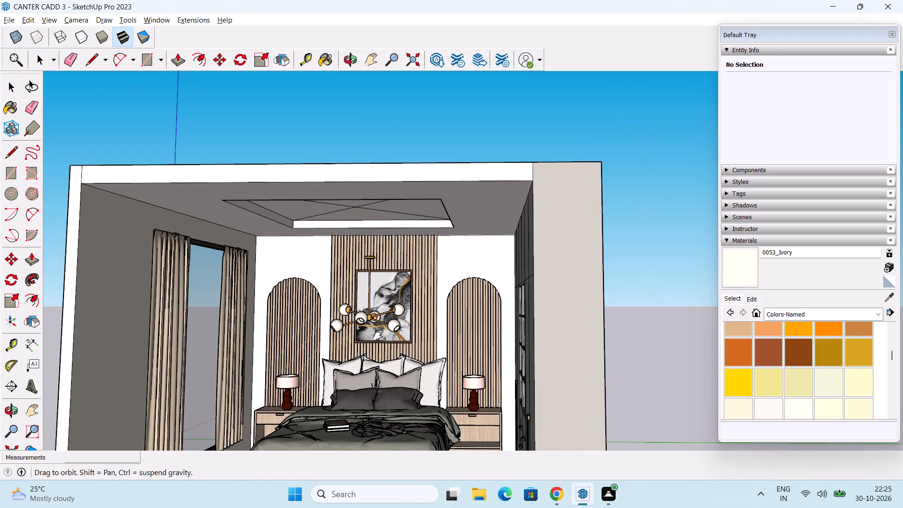
middle_click_drag(378, 335, 436, 262)
scroll(346, 347, "down", 3)
middle_click_drag(346, 347, 303, 382)
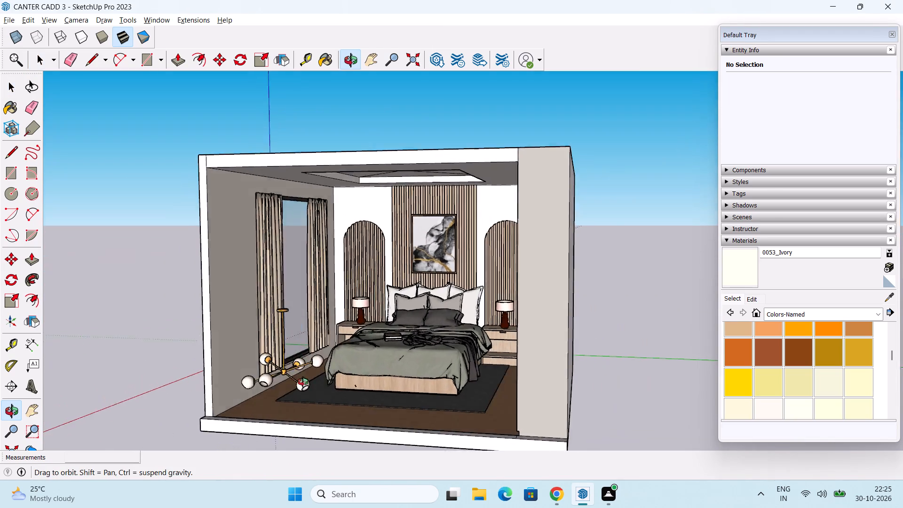
middle_click_drag(303, 382, 267, 390)
left_click(200, 395)
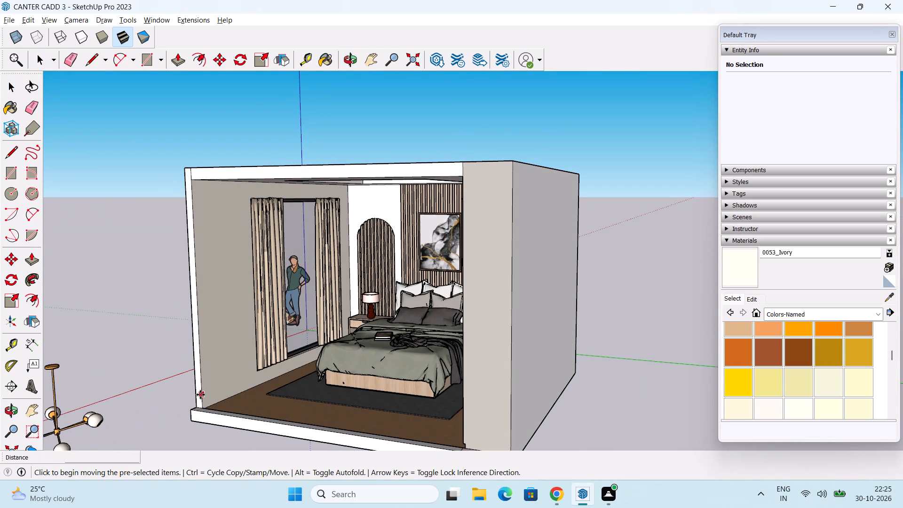
Move the chandelier by the top of its canopy from outside the room to the diagonals' crossing point in the ceiling recess, and deselect it.
middle_click_drag(147, 386, 253, 372)
scroll(198, 357, "up", 7)
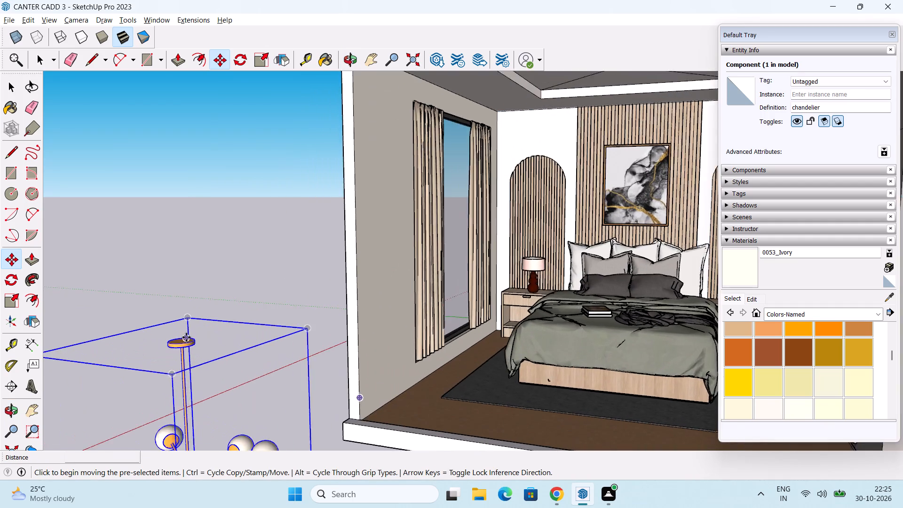
scroll(186, 337, "up", 3)
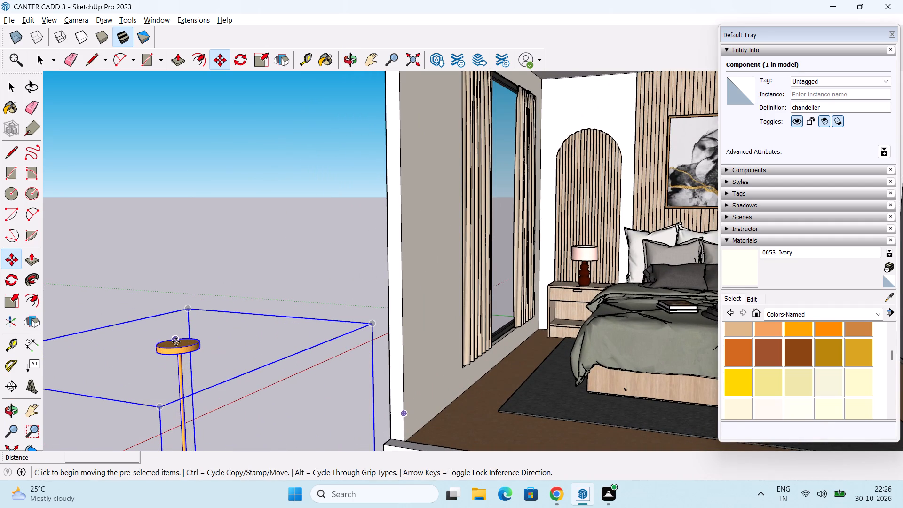
left_click(176, 342)
scroll(483, 168, "down", 4)
middle_click_drag(495, 147, 442, 262)
middle_click_drag(458, 270, 513, 173)
scroll(618, 201, "up", 6)
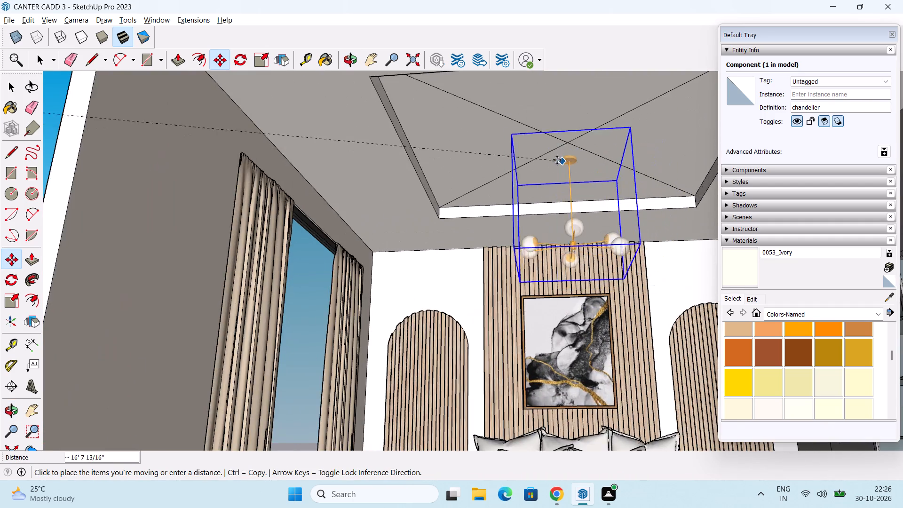
scroll(557, 160, "up", 2)
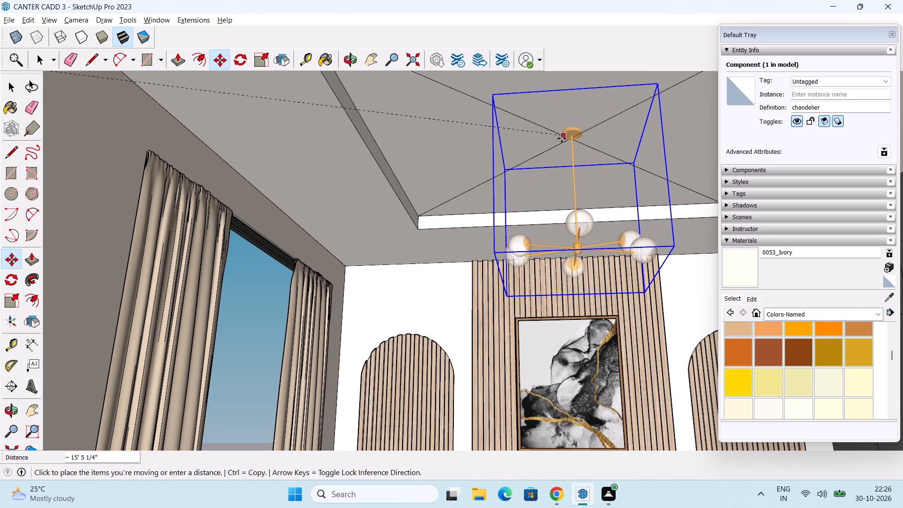
left_click(562, 140)
middle_click_drag(575, 157, 508, 128)
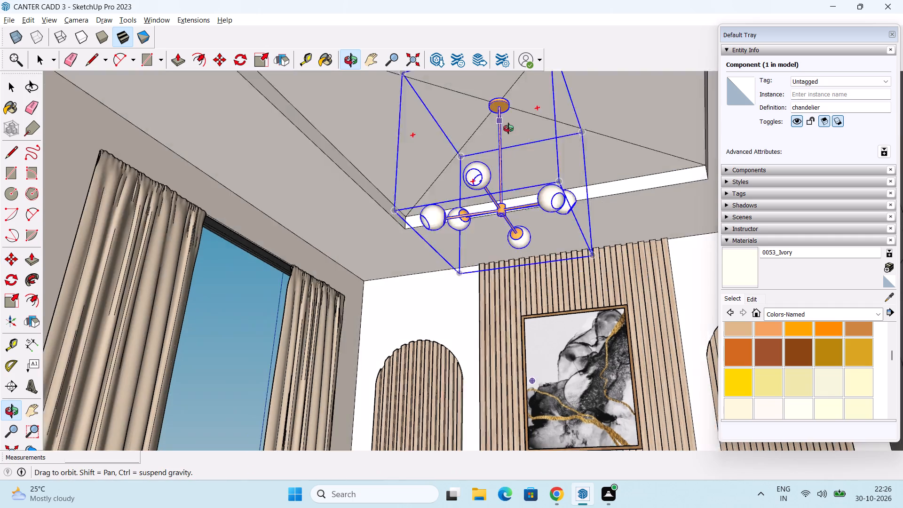
middle_click_drag(508, 128, 496, 146)
scroll(495, 154, "down", 8)
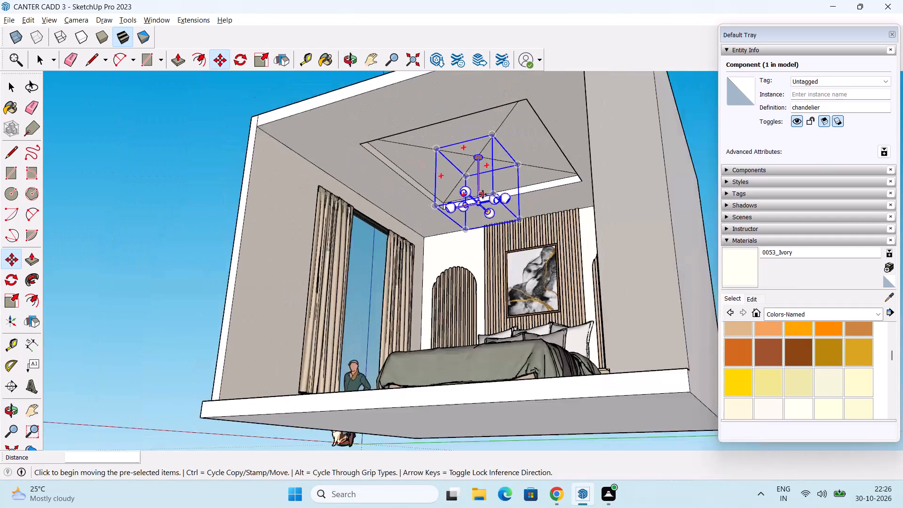
scroll(483, 194, "down", 4)
middle_click_drag(492, 210, 567, 302)
key("space")
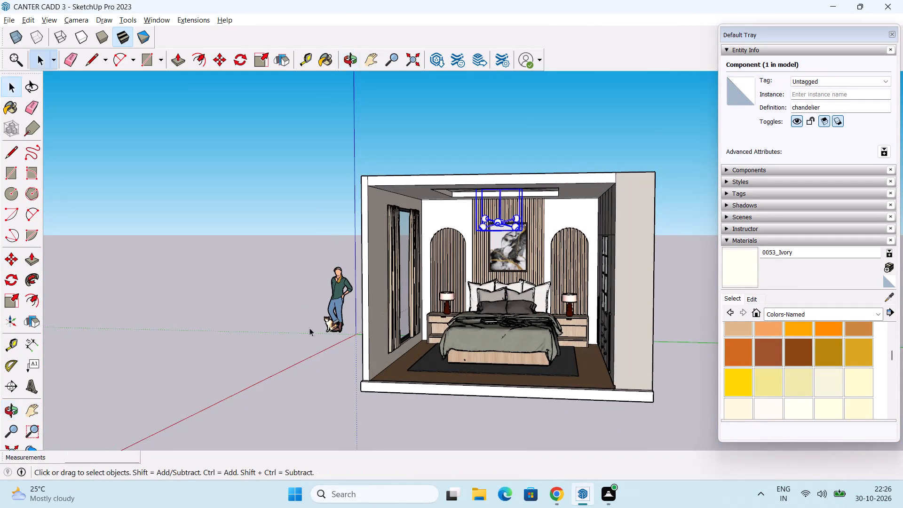
left_click(222, 331)
middle_click_drag(535, 277, 533, 248)
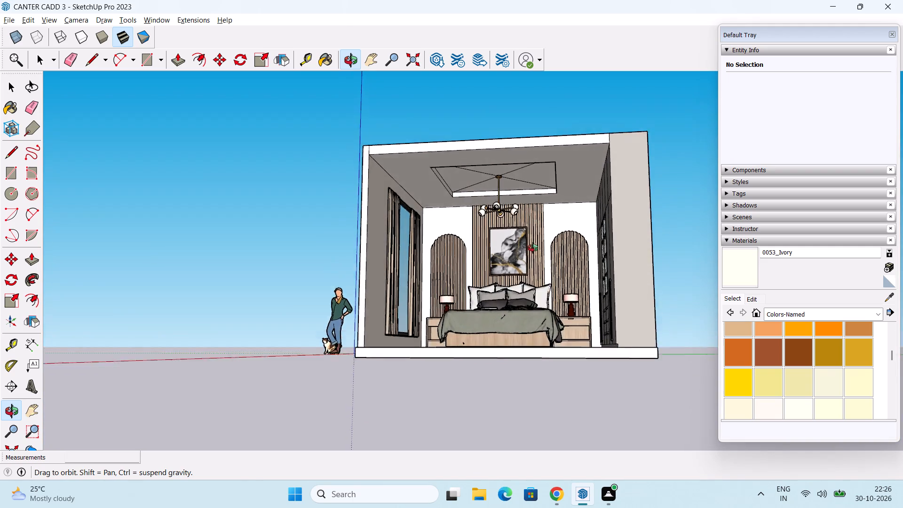
middle_click_drag(533, 248, 522, 272)
Switch to the 3D Warehouse chandelier results in Chrome, load more models and look through them for an alternative chandelier.
key("alt+Tab")
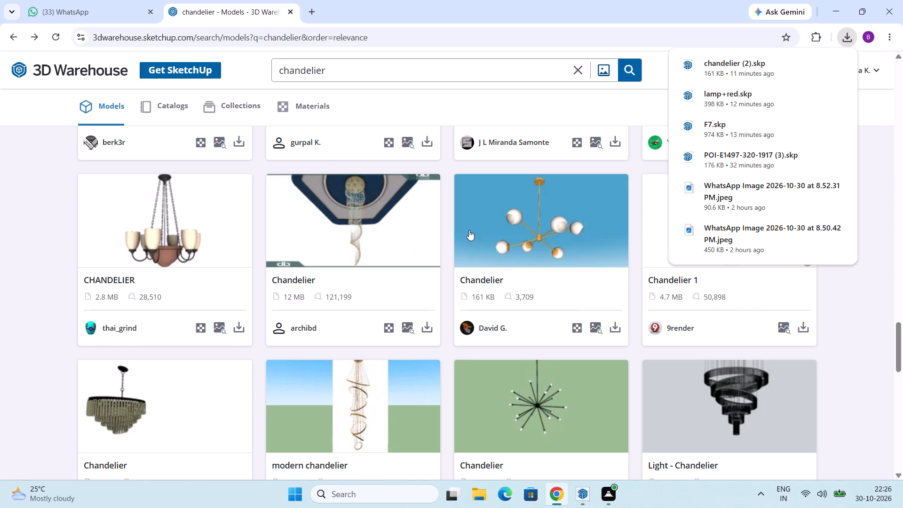
scroll(504, 285, "down", 3)
scroll(489, 342, "down", 8)
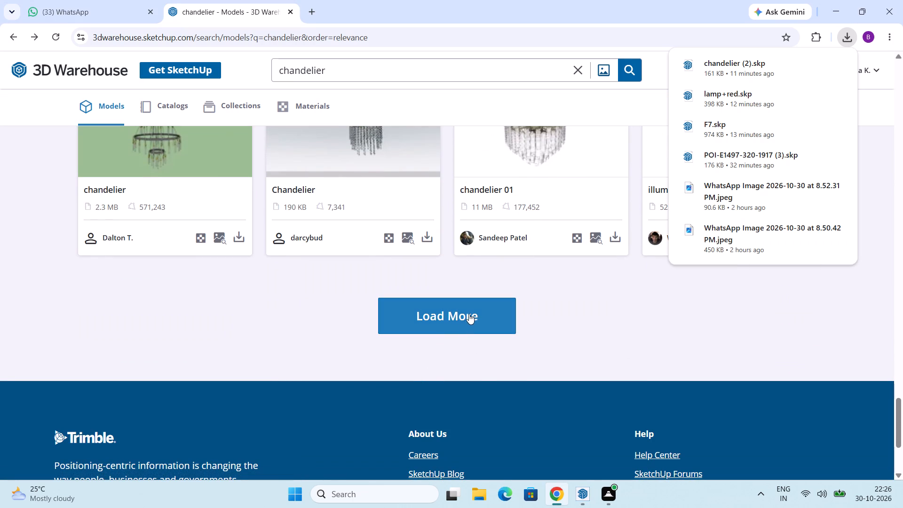
left_click(469, 312)
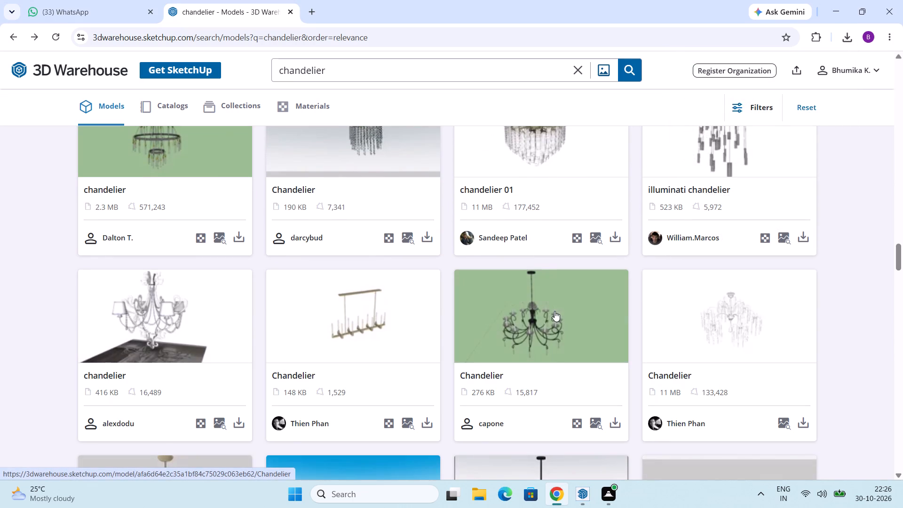
scroll(562, 296, "down", 4)
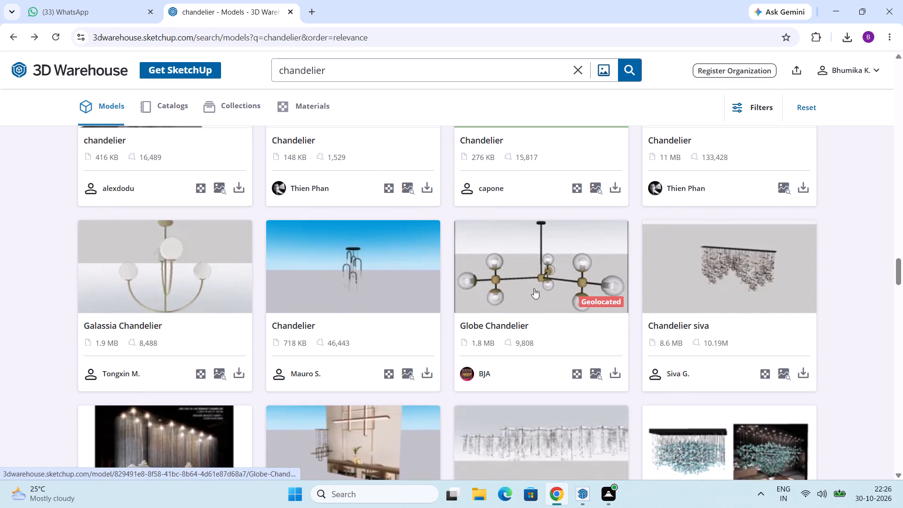
scroll(521, 288, "down", 8)
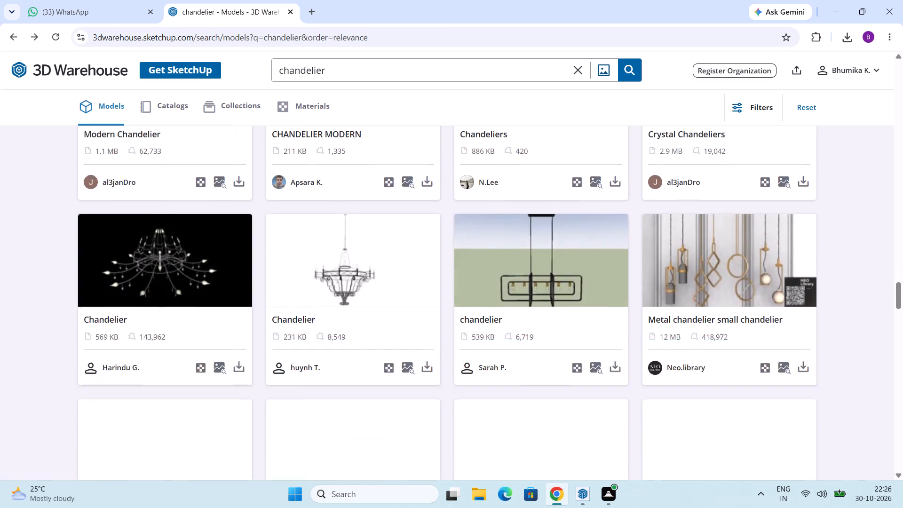
scroll(521, 288, "down", 4)
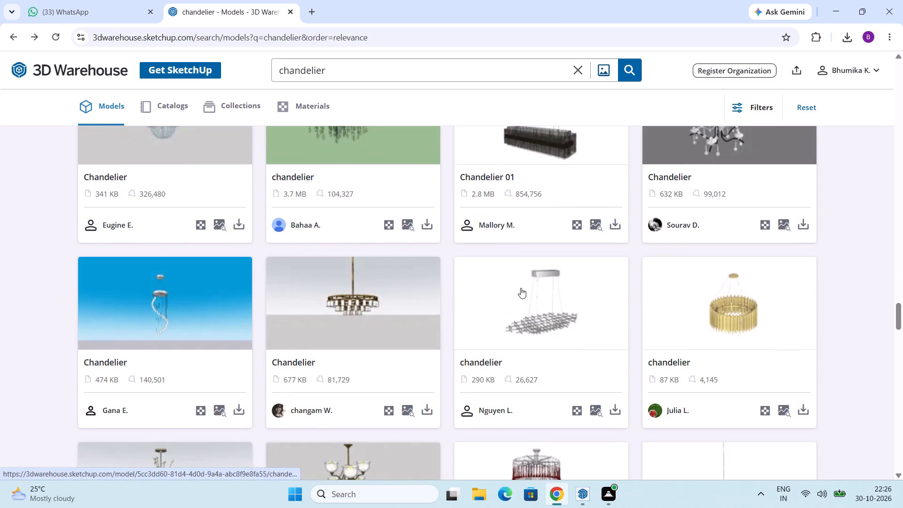
scroll(521, 288, "down", 4)
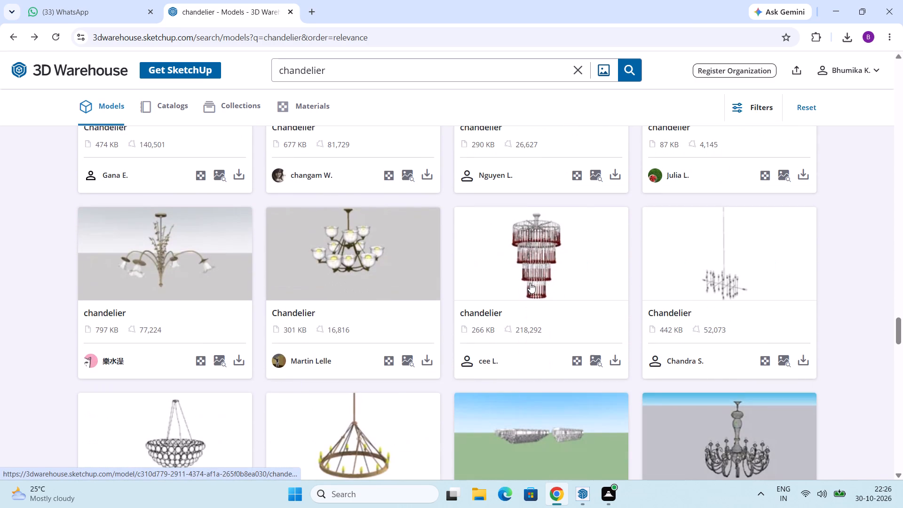
scroll(530, 283, "down", 7)
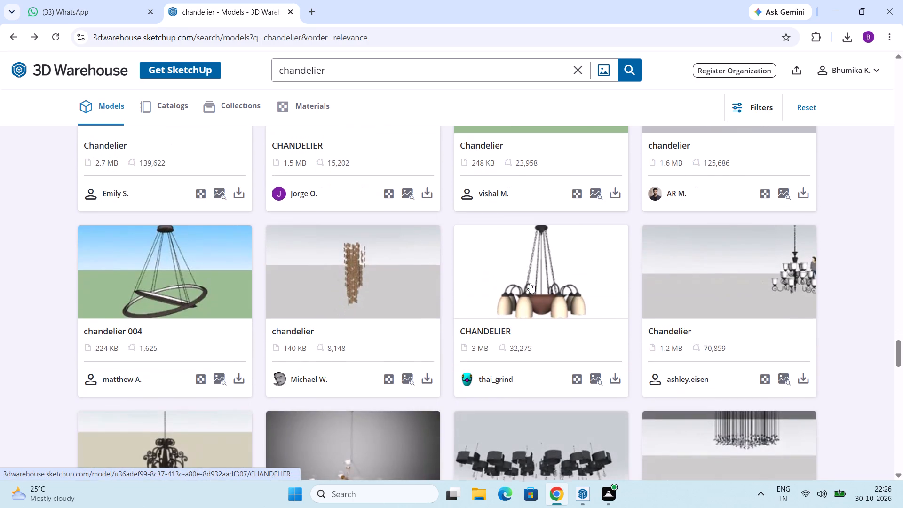
scroll(530, 283, "down", 6)
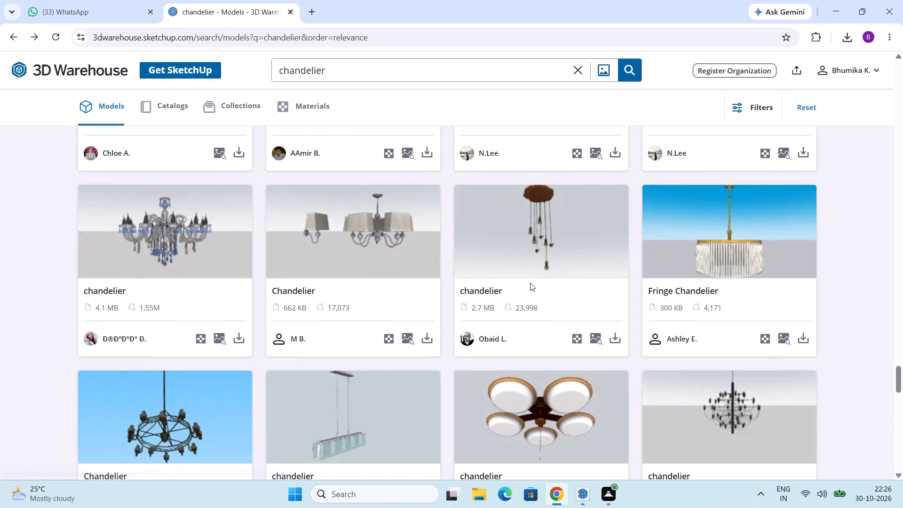
scroll(530, 283, "down", 3)
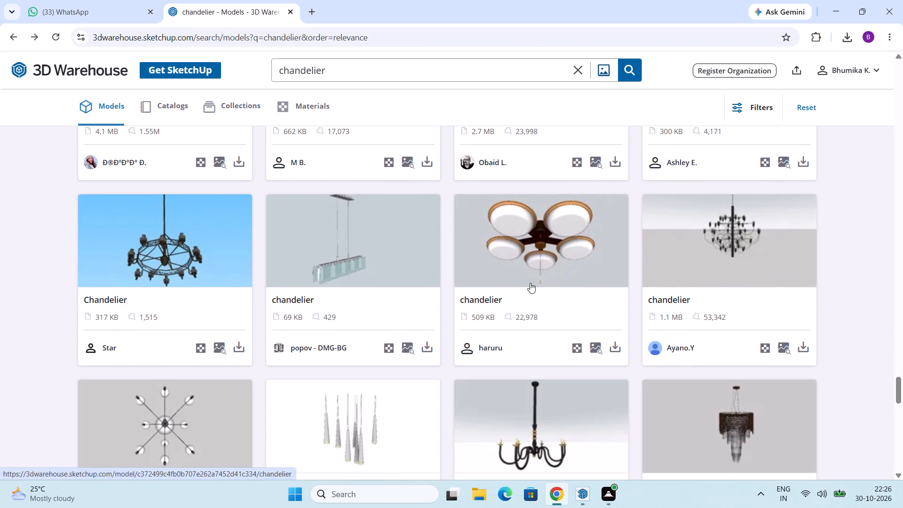
scroll(530, 283, "down", 8)
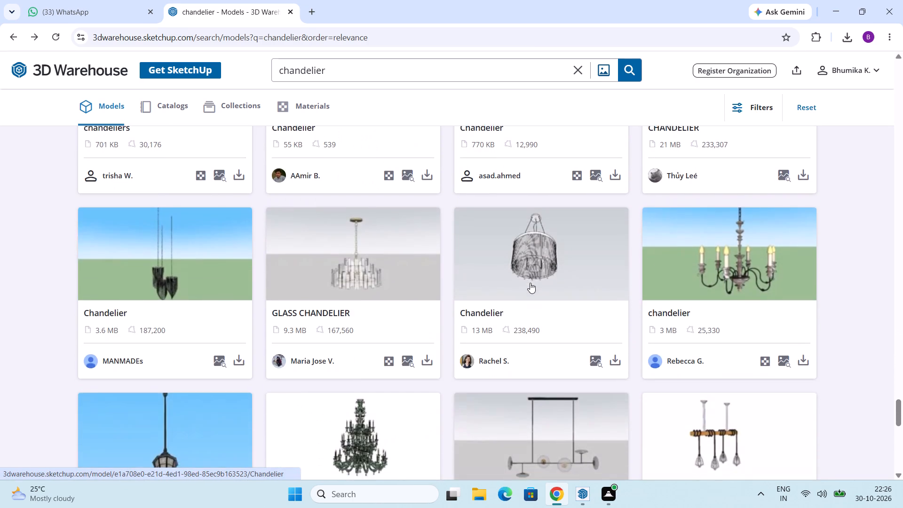
scroll(530, 283, "down", 8)
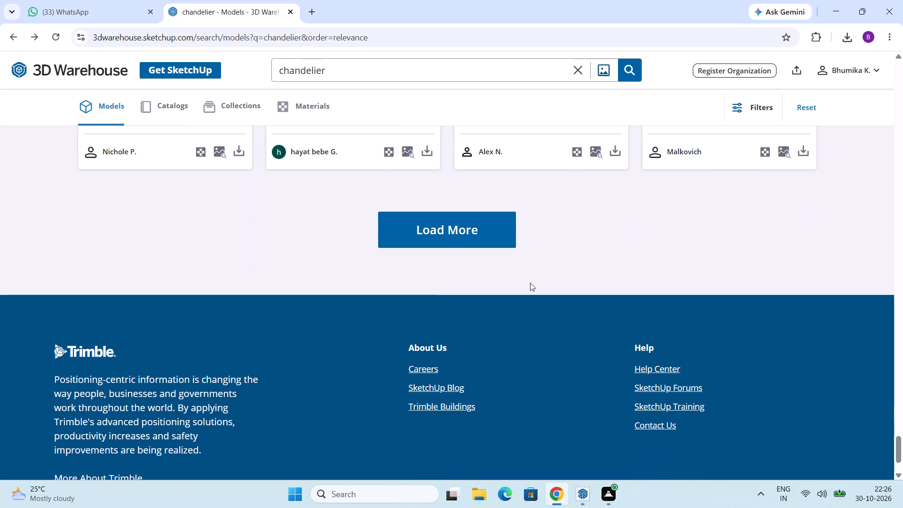
Load another batch of chandelier models and look through it for a suitable design.
left_click(446, 232)
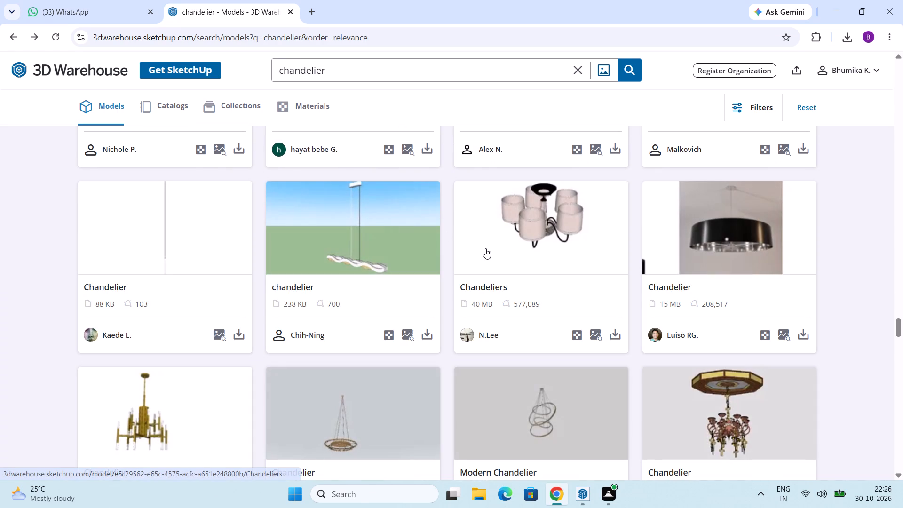
scroll(486, 248, "down", 4)
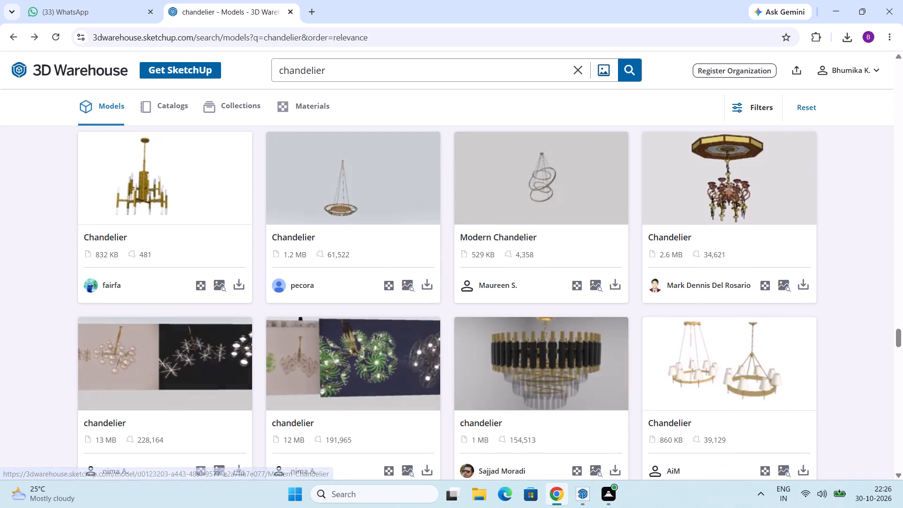
scroll(487, 250, "down", 4)
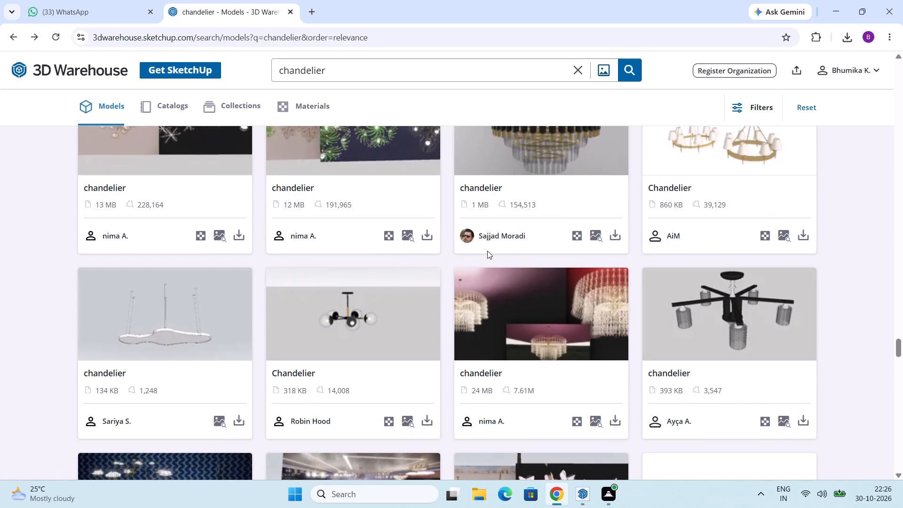
scroll(487, 251, "down", 7)
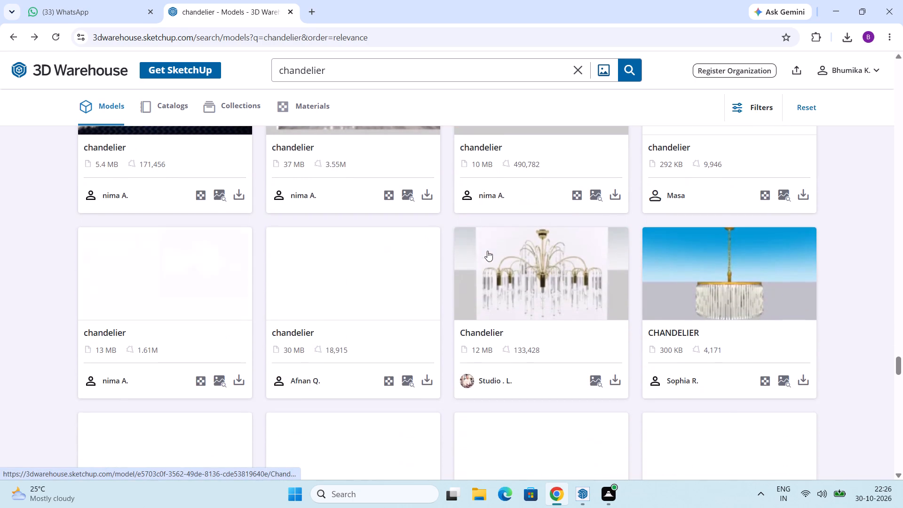
scroll(491, 255, "down", 6)
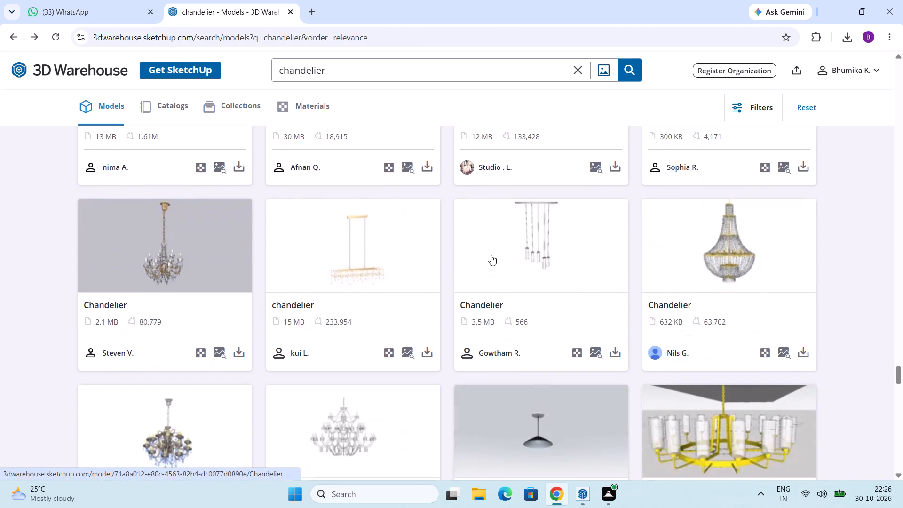
scroll(491, 255, "down", 9)
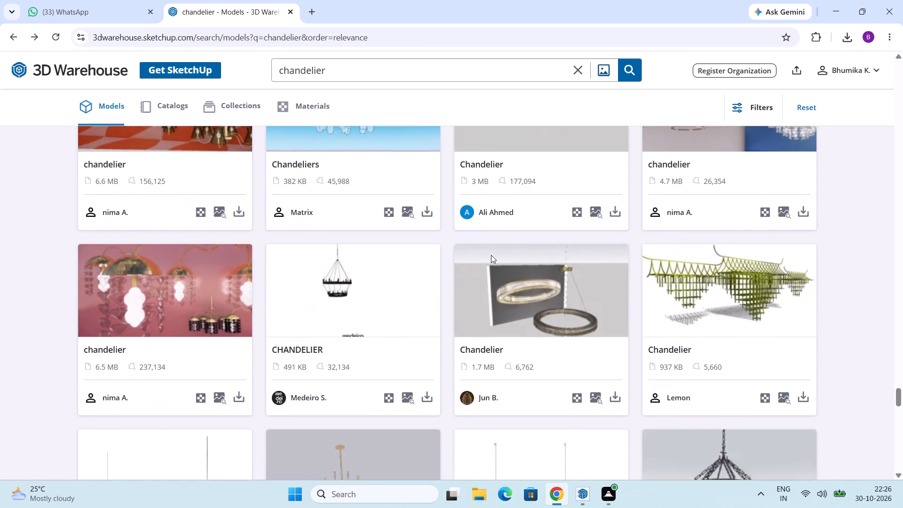
scroll(491, 255, "down", 9)
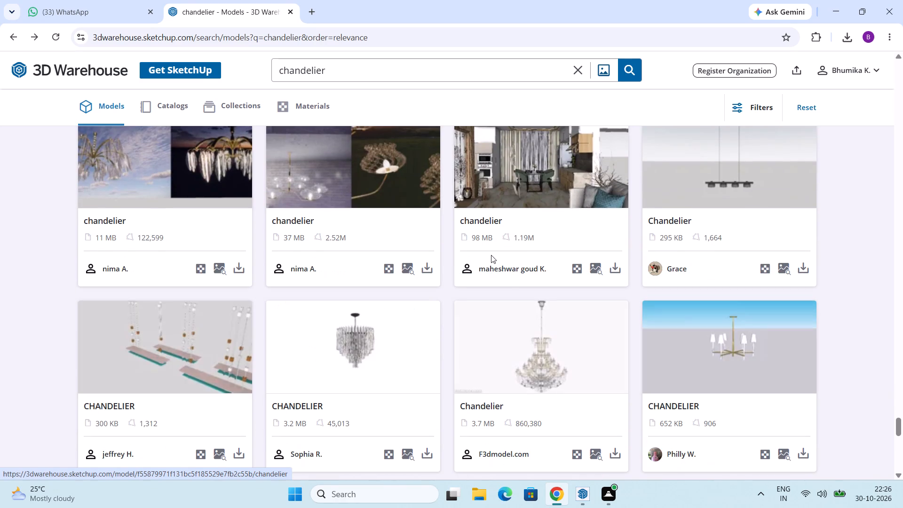
scroll(491, 255, "down", 4)
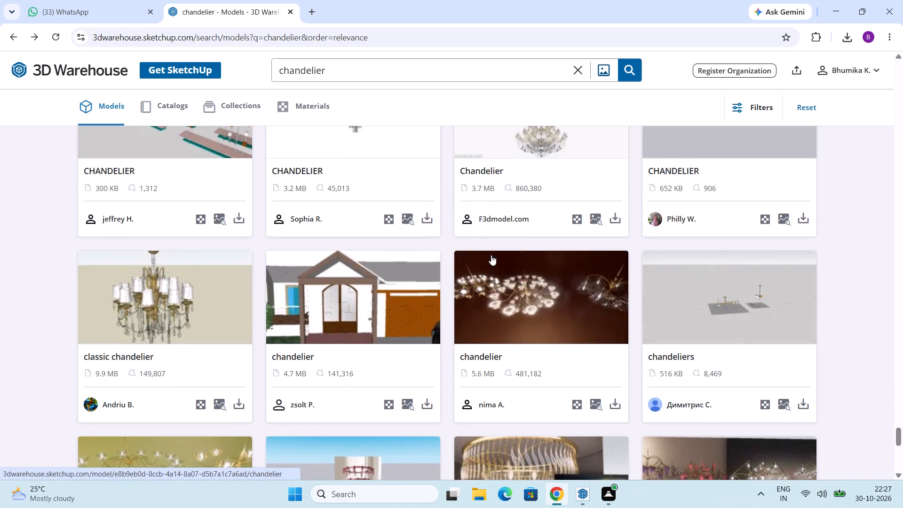
scroll(491, 255, "down", 5)
Look back through the chandelier results and download the starburst Chandelier by Brizo Quality Designs as a SketchUp file.
scroll(491, 255, "up", 8)
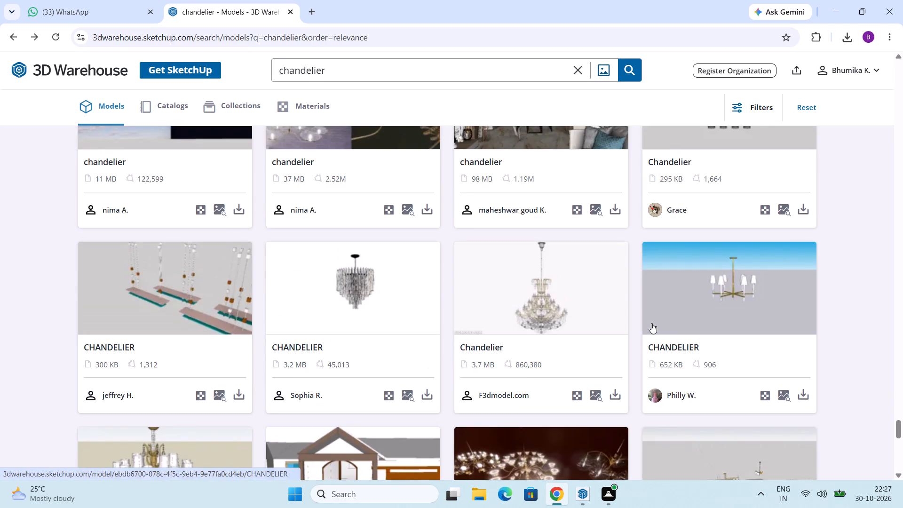
scroll(652, 318, "up", 20)
scroll(652, 318, "up", 9)
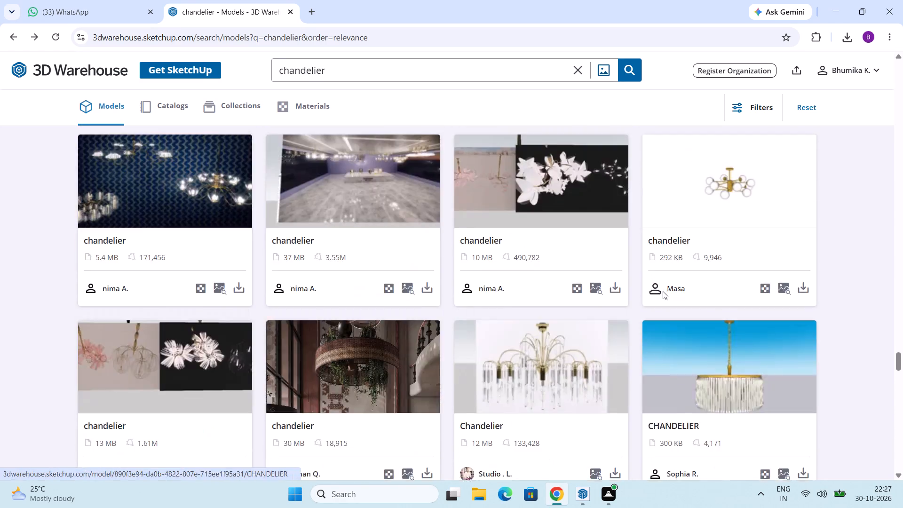
scroll(663, 291, "up", 7)
scroll(690, 259, "up", 13)
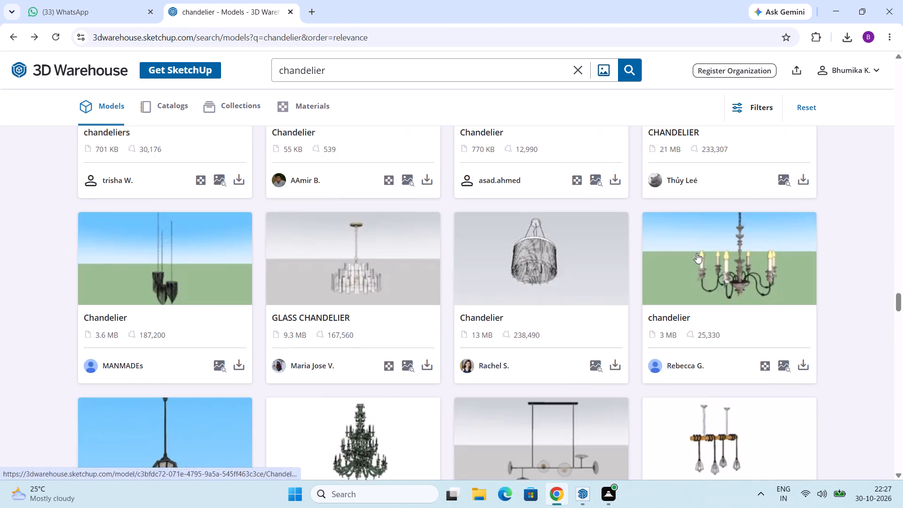
scroll(697, 253, "up", 20)
scroll(697, 253, "up", 5)
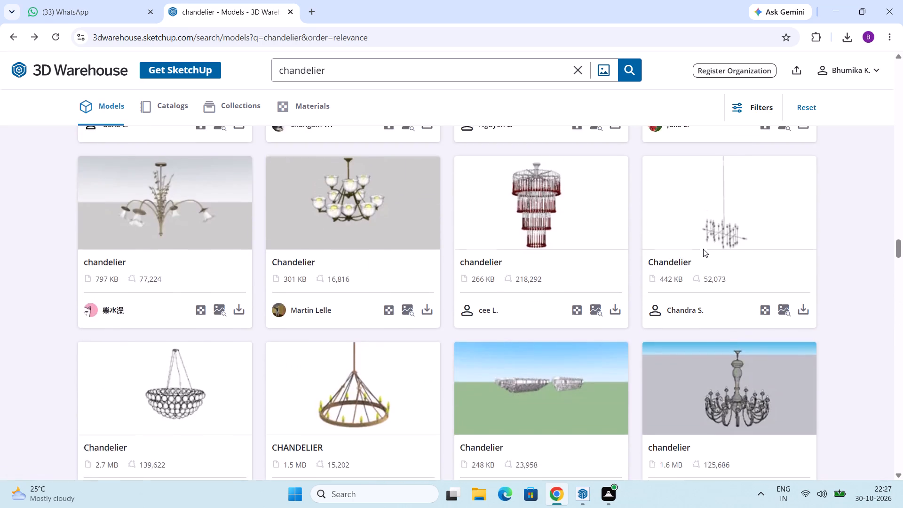
scroll(703, 249, "up", 17)
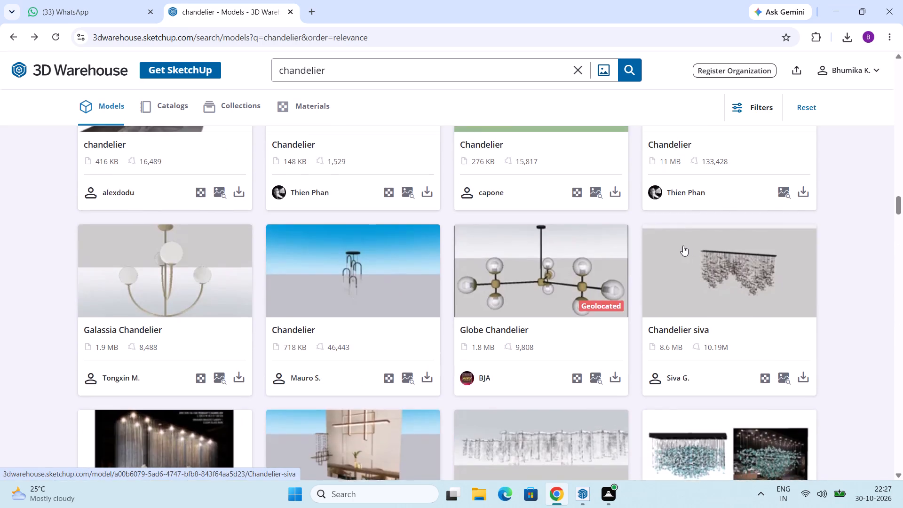
scroll(683, 246, "up", 1)
scroll(594, 248, "up", 8)
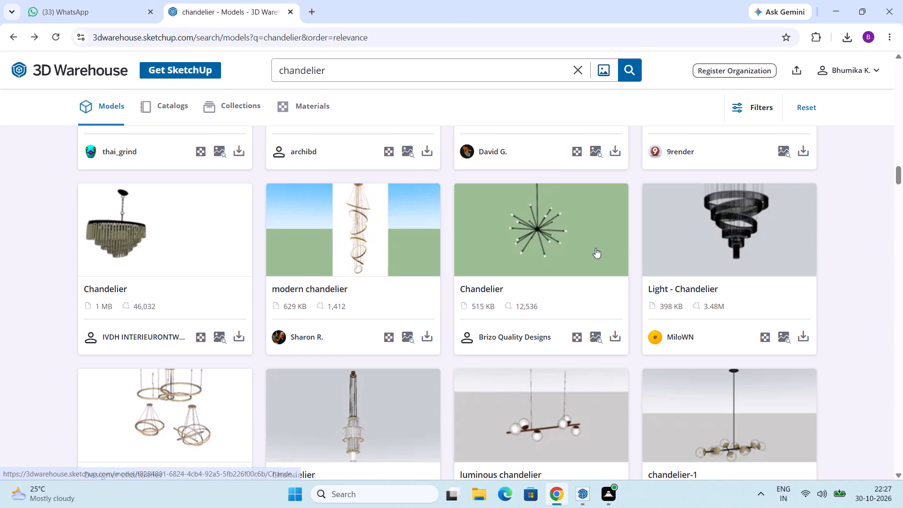
left_click(616, 335)
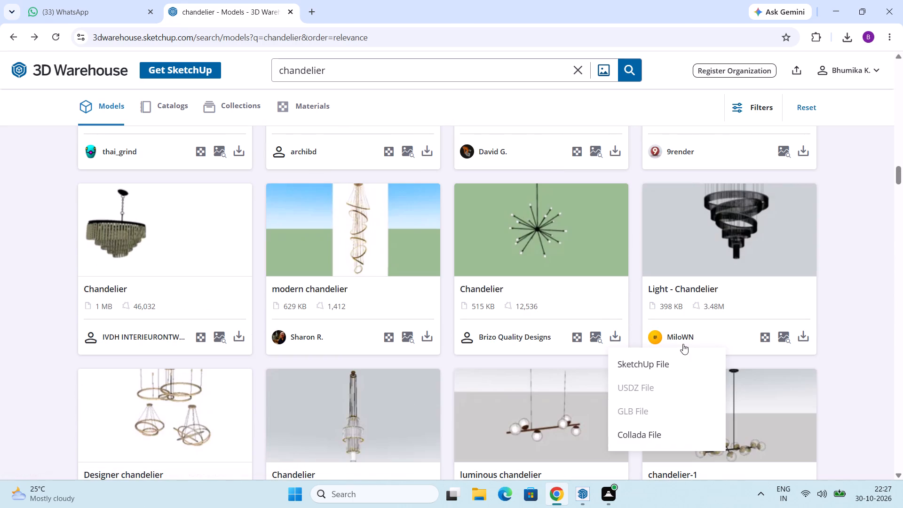
left_click(676, 361)
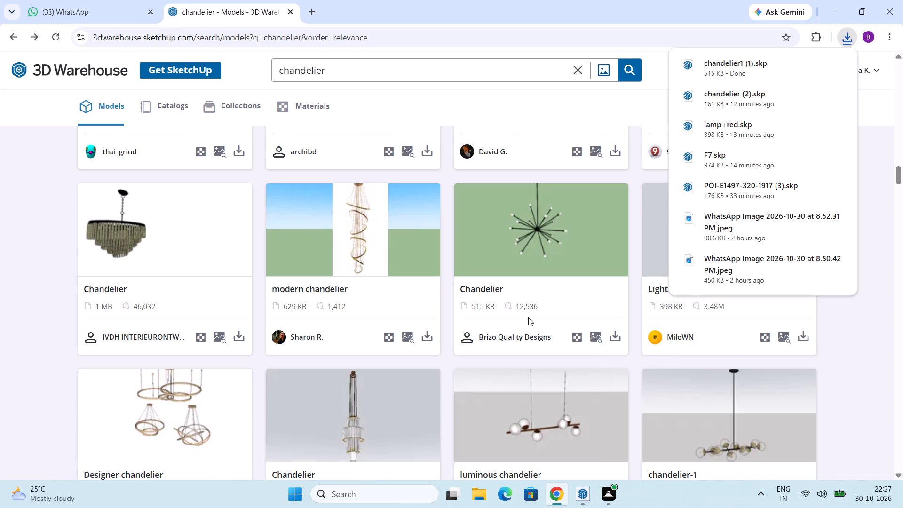
Switch to SketchUp, import the chandelier1 (1) model from Downloads and place it outside the room, beyond the wardrobe wall.
key("alt+Tab")
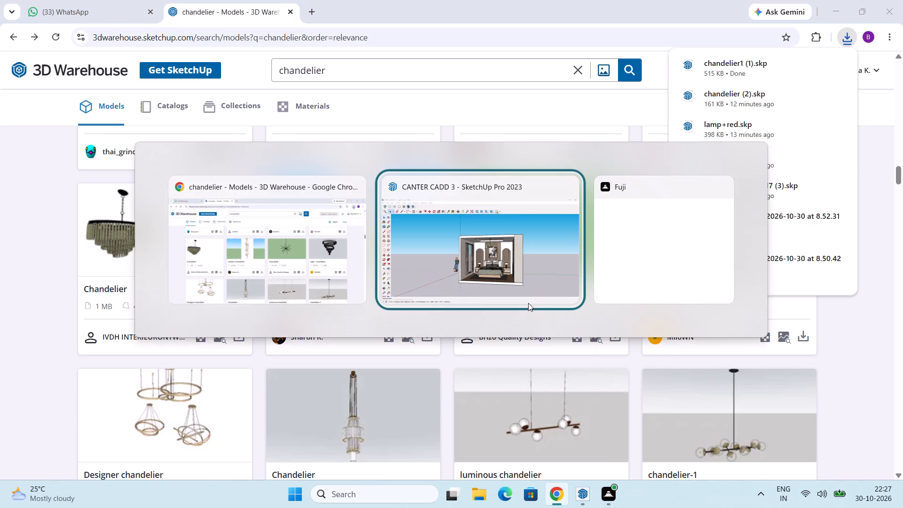
middle_click_drag(494, 184, 629, 182)
scroll(591, 210, "up", 3)
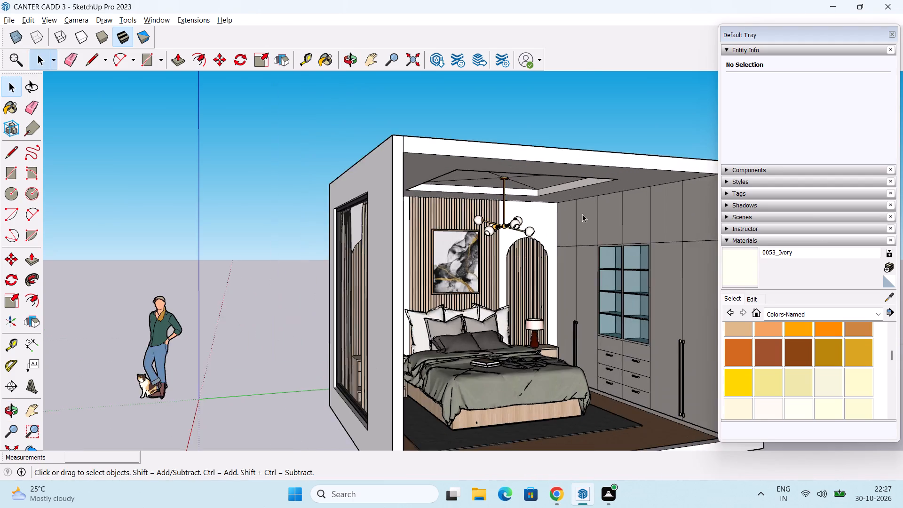
scroll(582, 214, "up", 4)
scroll(249, 172, "down", 3)
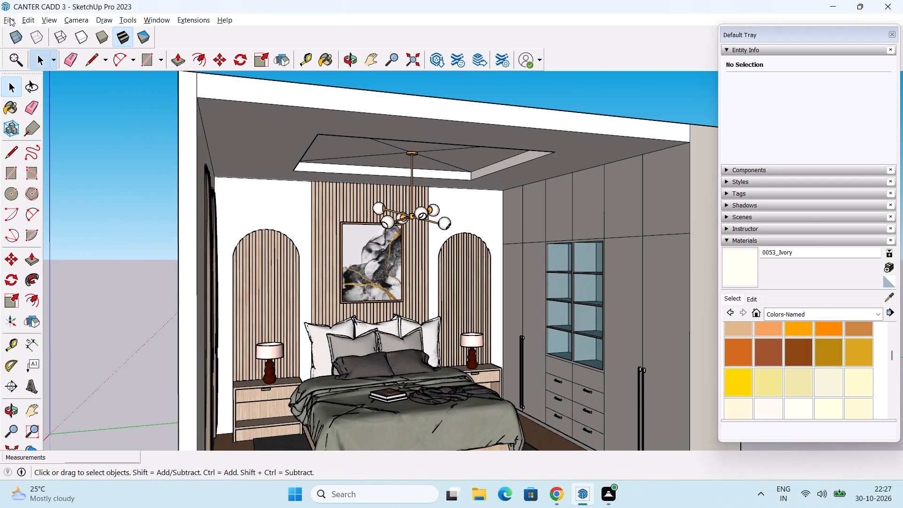
left_click(8, 16)
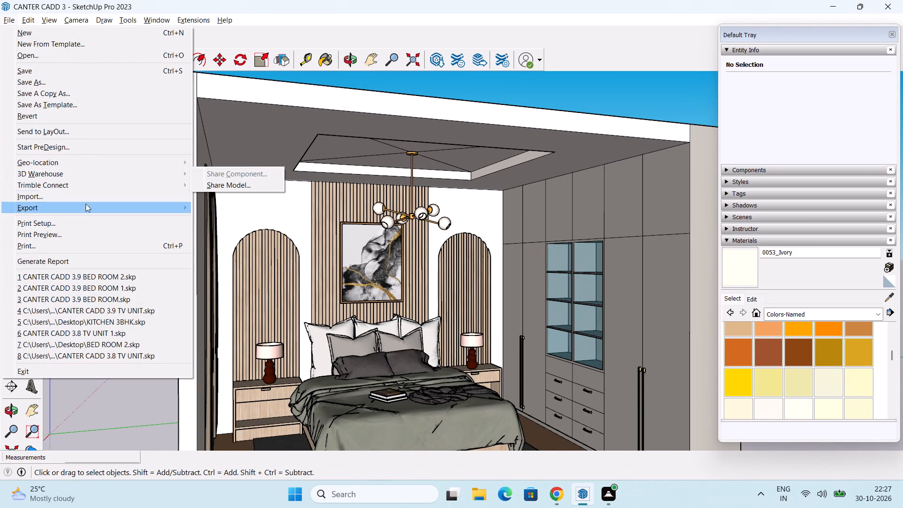
left_click(88, 197)
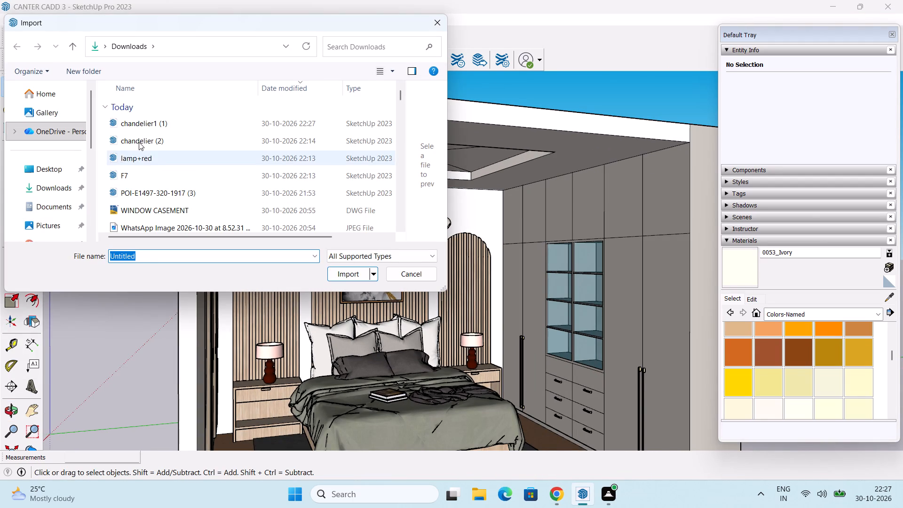
left_click(154, 127)
left_click(360, 274)
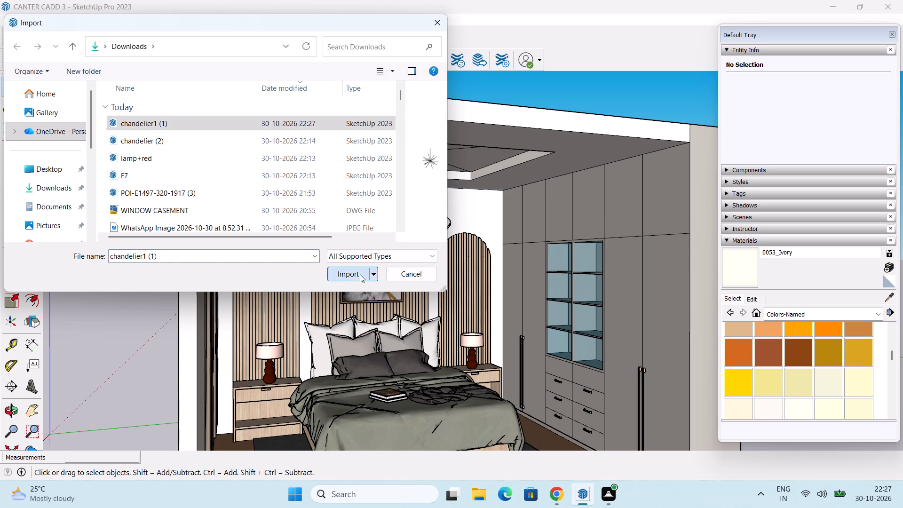
scroll(161, 313, "down", 4)
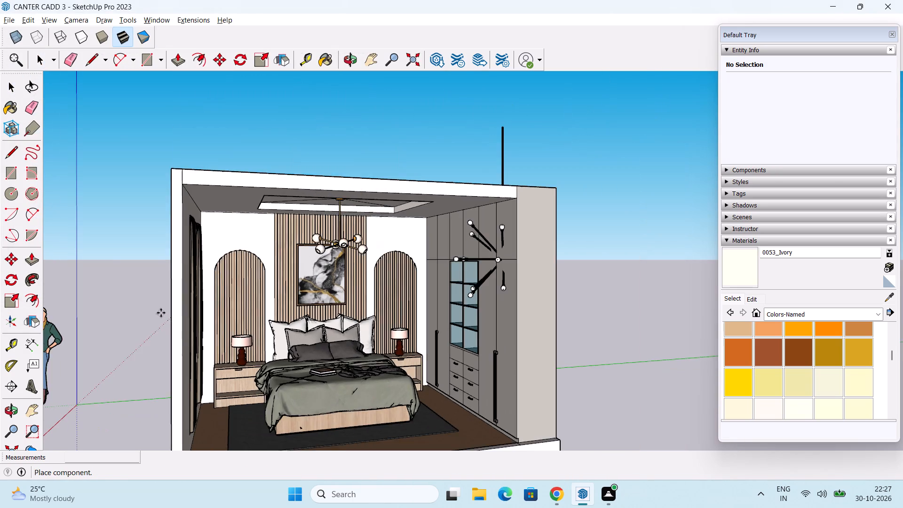
scroll(161, 313, "down", 3)
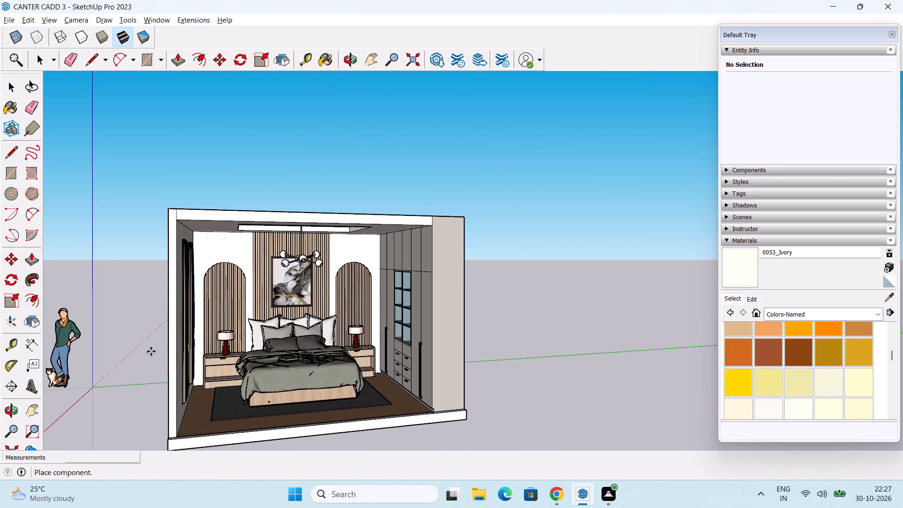
scroll(151, 351, "down", 4)
middle_click_drag(151, 351, 247, 297)
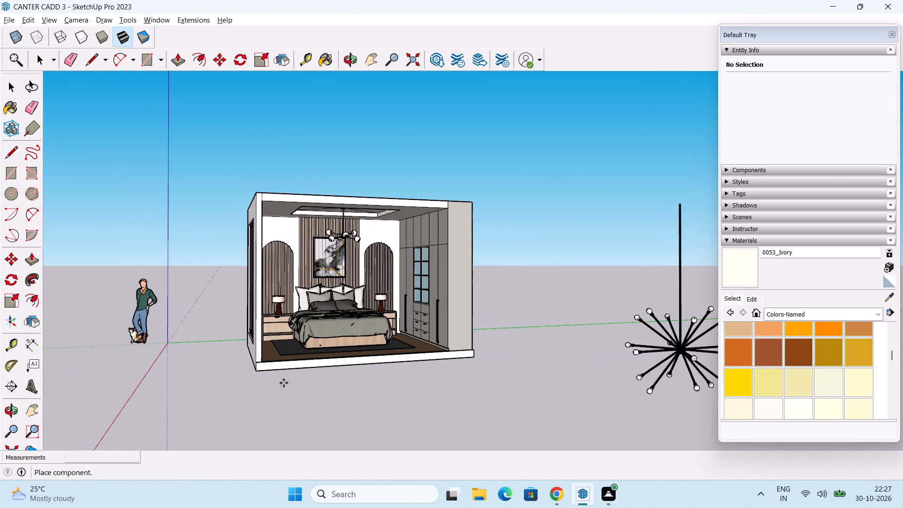
left_click(237, 391)
key("space")
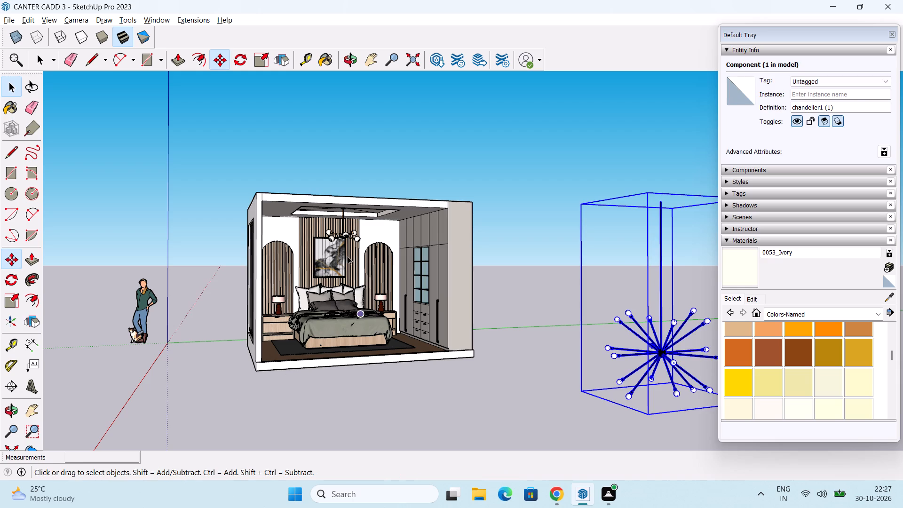
Move the globe chandelier out of the ceiling recess to a spot outside the room, in front of the window wall.
left_click(340, 236)
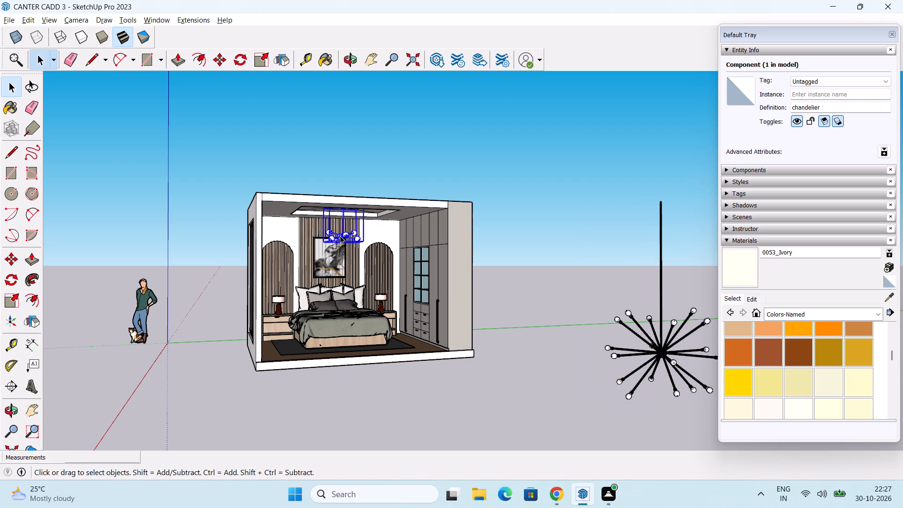
key("m")
left_click(341, 232)
left_click(184, 395)
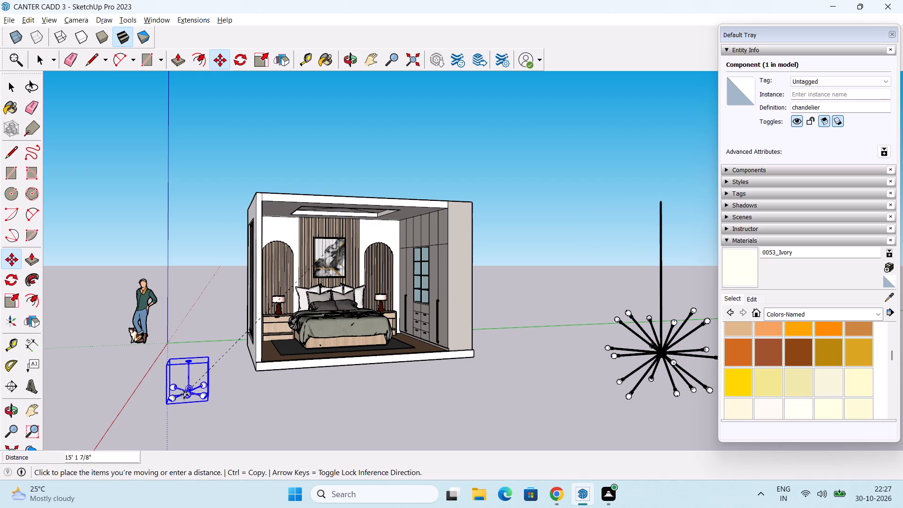
key("space")
Move the starburst chandelier by the top of its rod to the diagonals' crossing point in the ceiling recess.
left_click(659, 344)
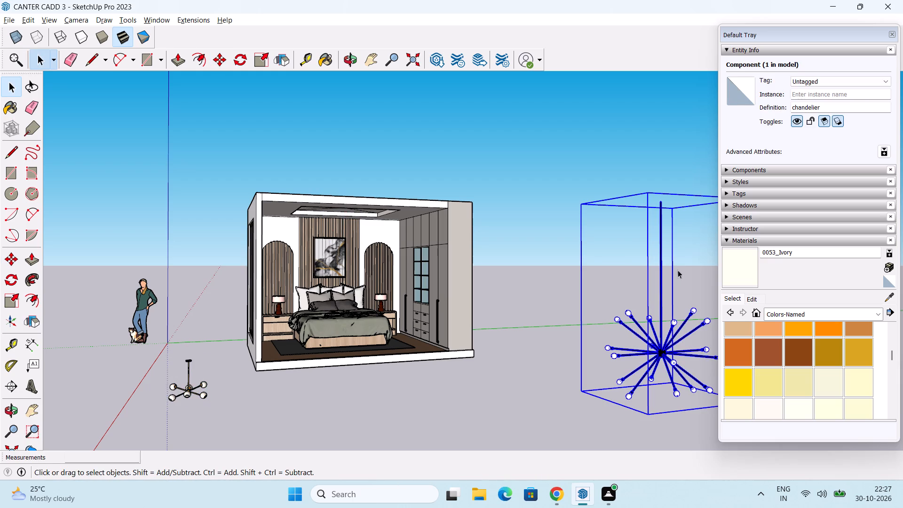
key("m")
scroll(661, 196, "up", 2)
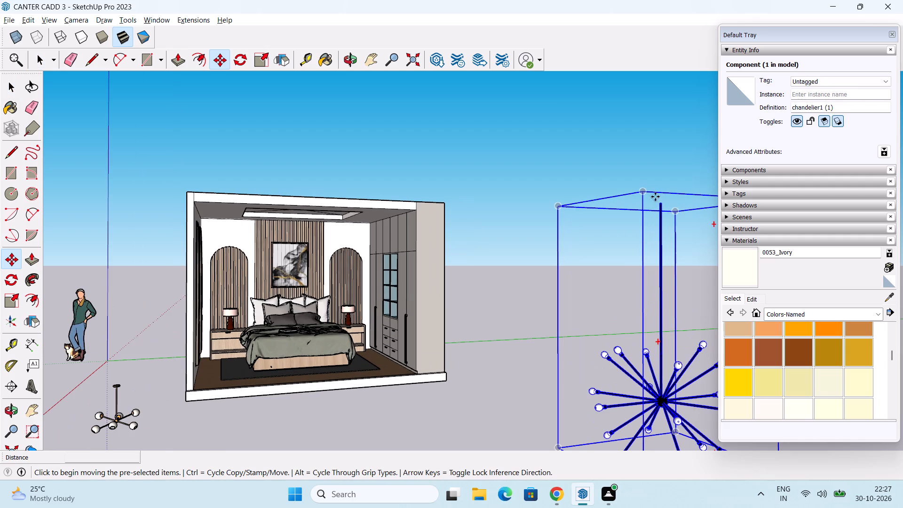
left_click(661, 202)
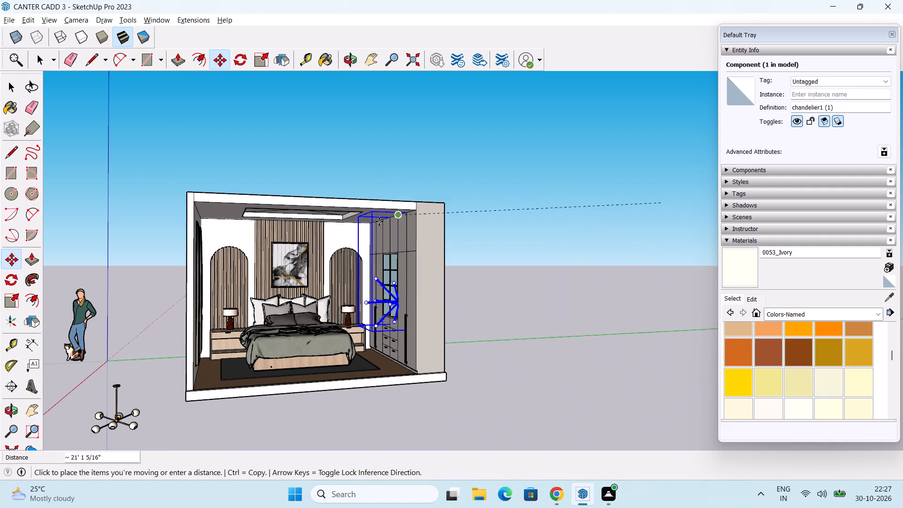
scroll(347, 231, "up", 4)
scroll(264, 206, "up", 7)
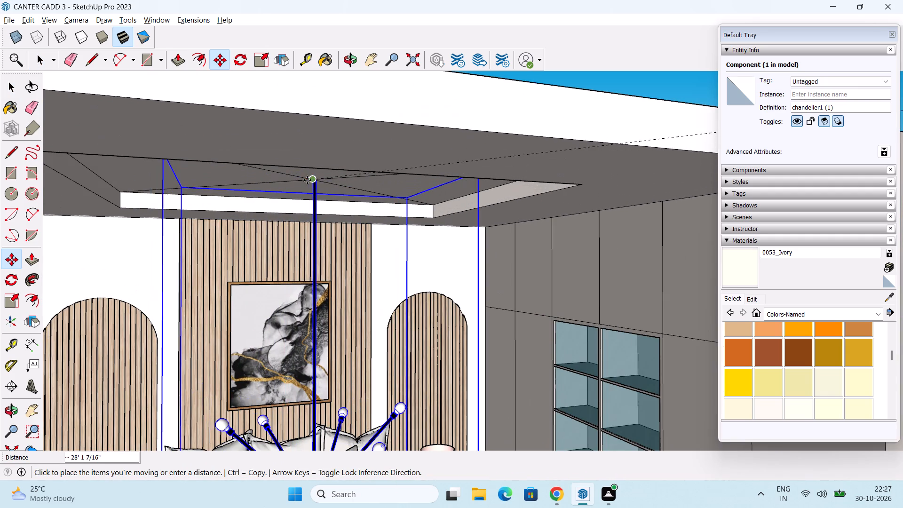
left_click(309, 179)
Shift the starburst chandelier about 7/8" so its rod top meets the crossing of the recess diagonals.
scroll(322, 213, "down", 2)
middle_click_drag(330, 238, 372, 175)
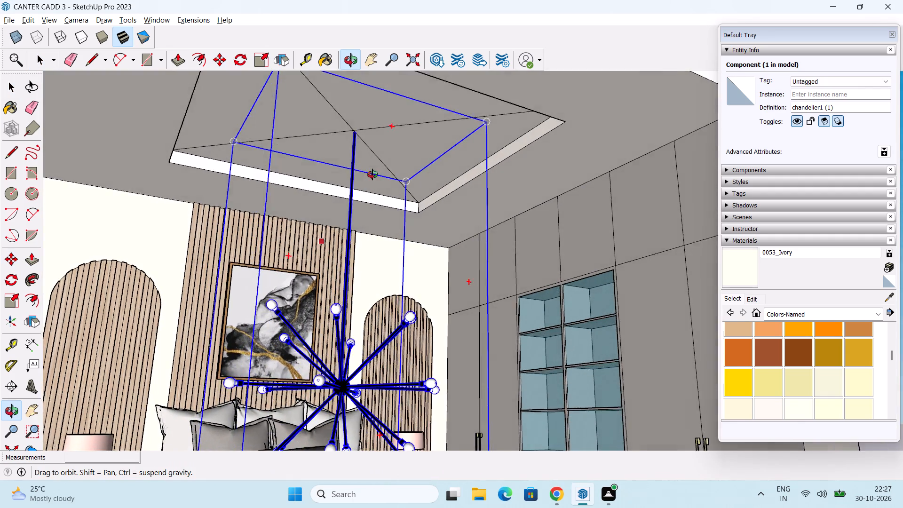
middle_click_drag(372, 175, 383, 157)
scroll(364, 127, "up", 12)
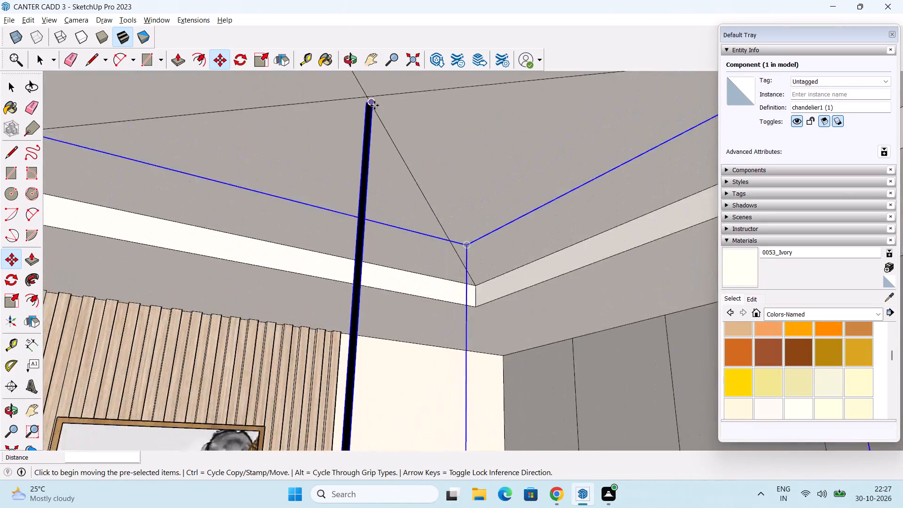
scroll(374, 105, "up", 2)
left_click(372, 105)
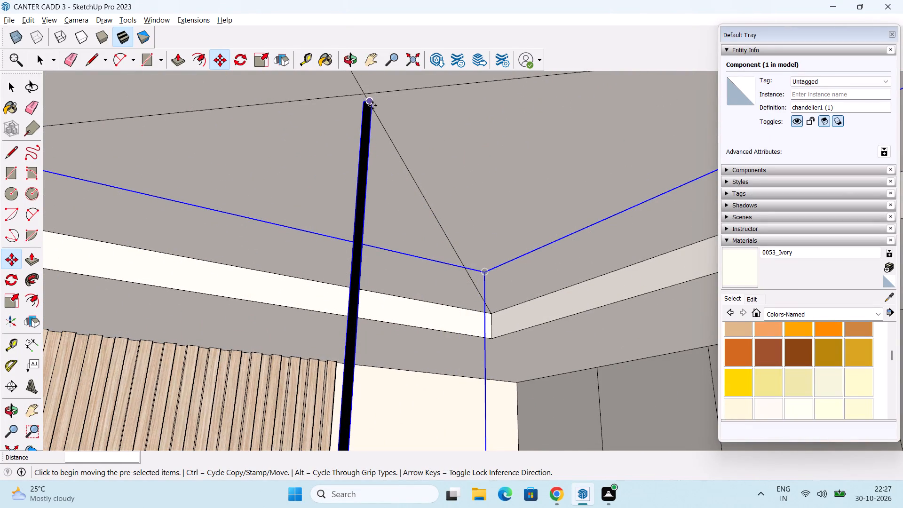
left_click(364, 91)
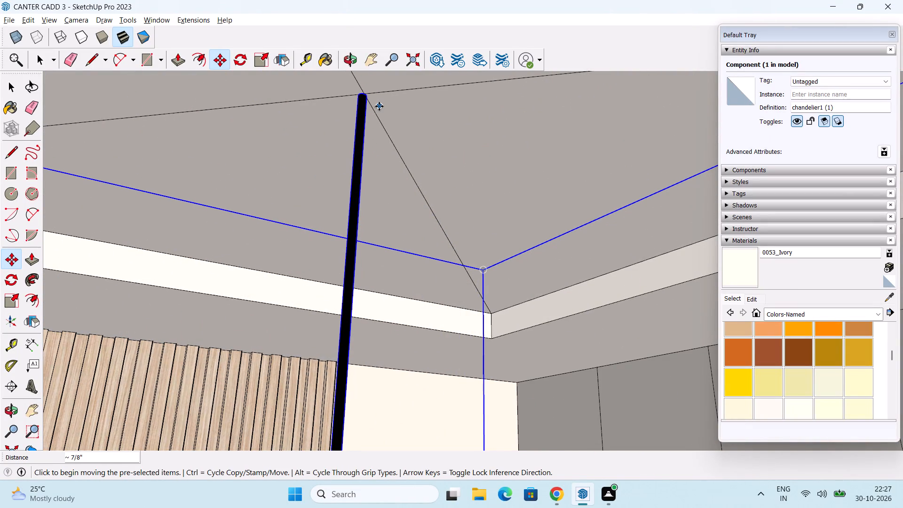
Scale the starburst chandelier down along its height only, keeping its top fixed at the ceiling.
scroll(379, 106, "down", 18)
middle_click_drag(378, 207, 239, 194)
scroll(250, 194, "down", 9)
middle_click_drag(271, 229, 295, 311)
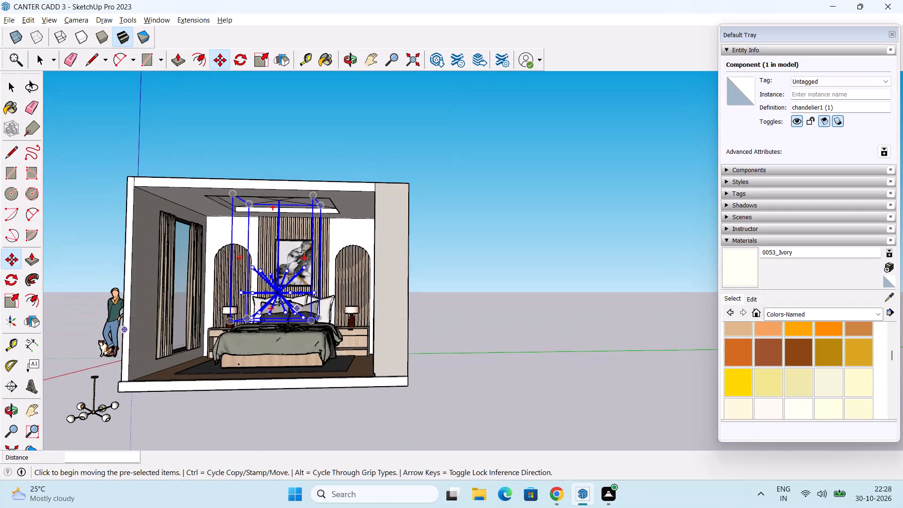
left_click(12, 297)
scroll(319, 357, "up", 2)
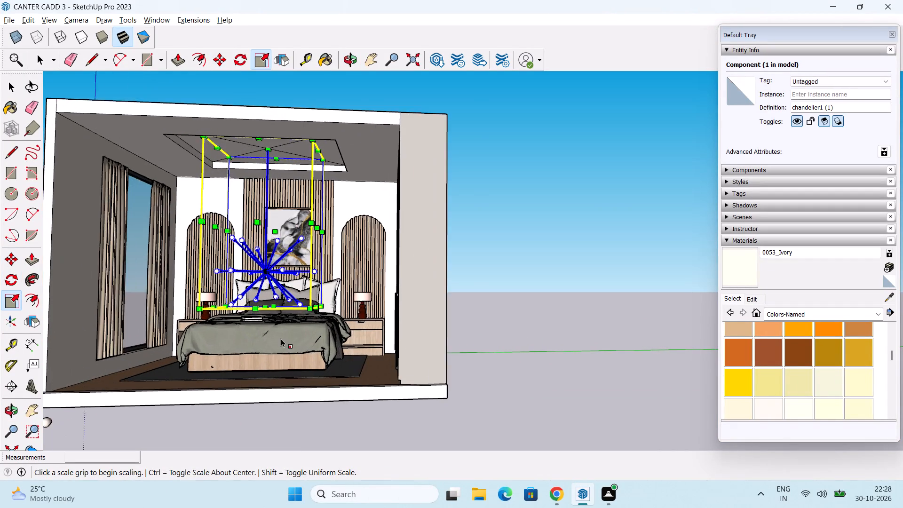
scroll(281, 339, "up", 2)
middle_click_drag(275, 317, 286, 359)
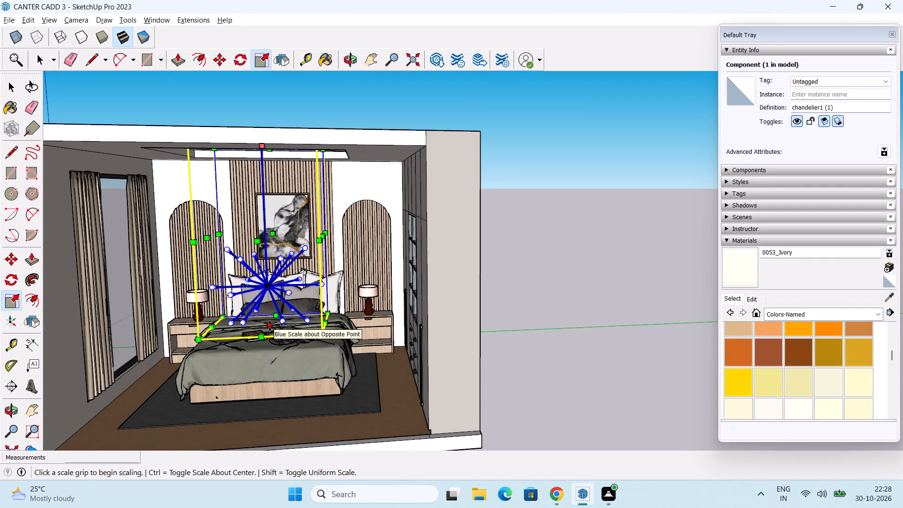
left_click(270, 325)
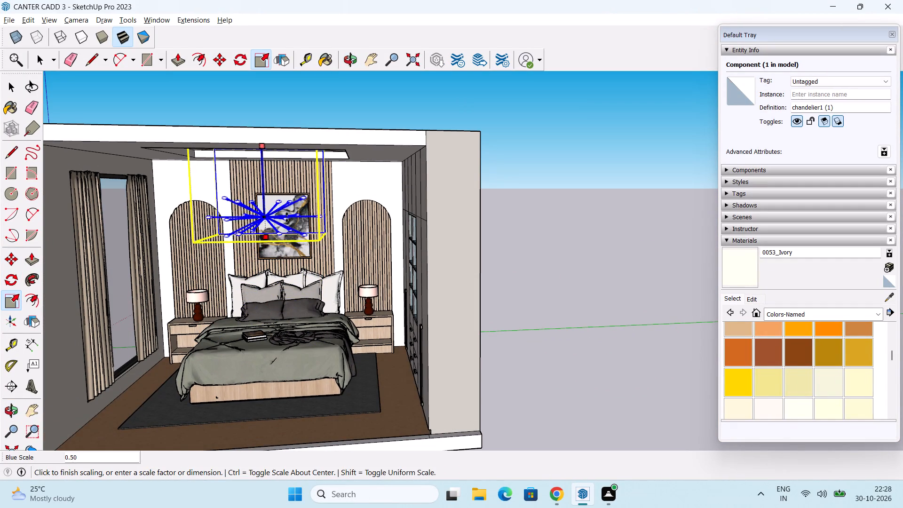
left_click(291, 191)
scroll(249, 219, "up", 6)
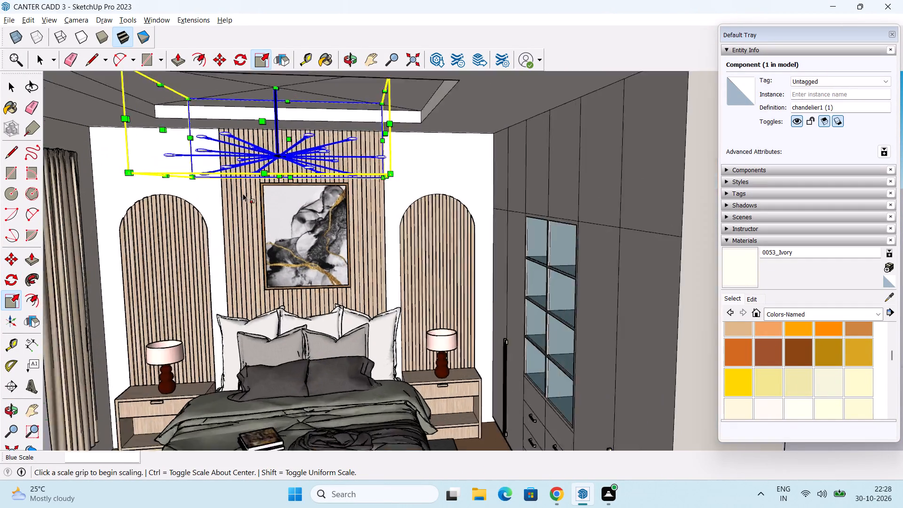
scroll(214, 172, "up", 1)
scroll(267, 223, "down", 1)
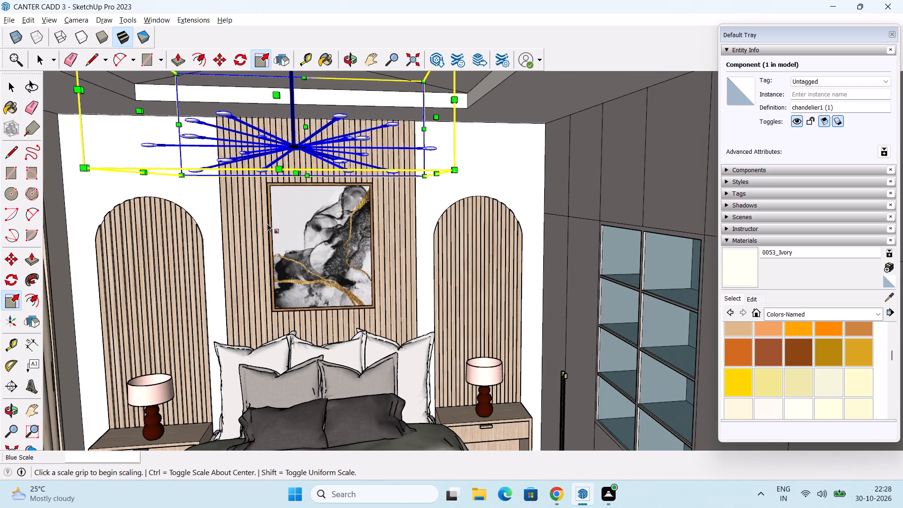
scroll(267, 223, "down", 1)
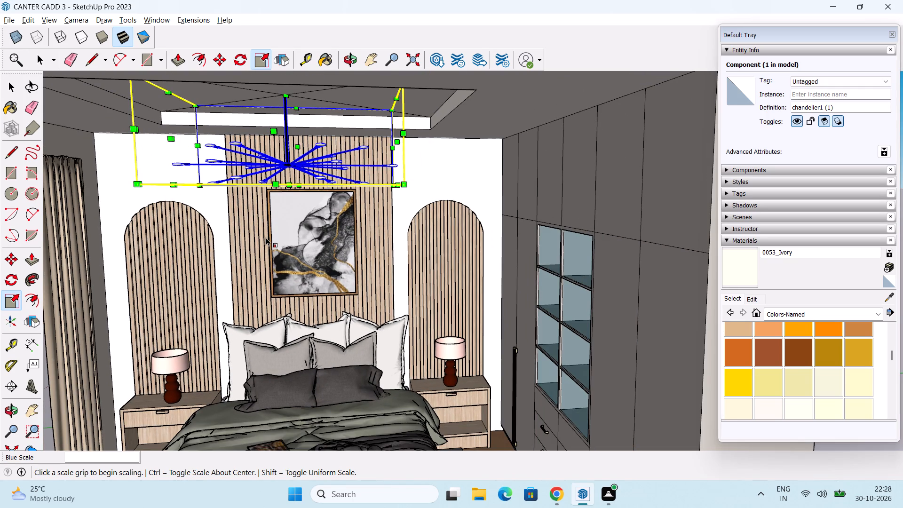
Scale the starburst chandelier down along the green axis from both sides, first to about 0.89, then reduce it further from the opposite side.
left_click(172, 137)
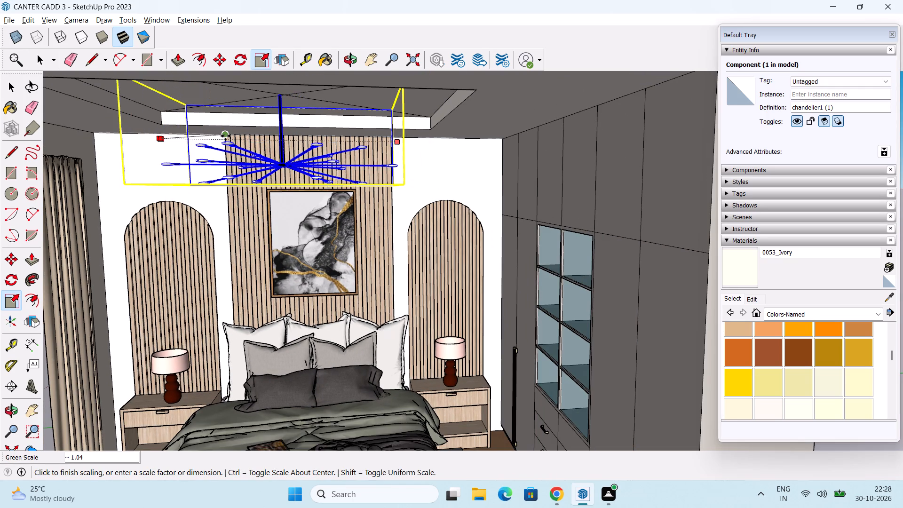
left_click(249, 137)
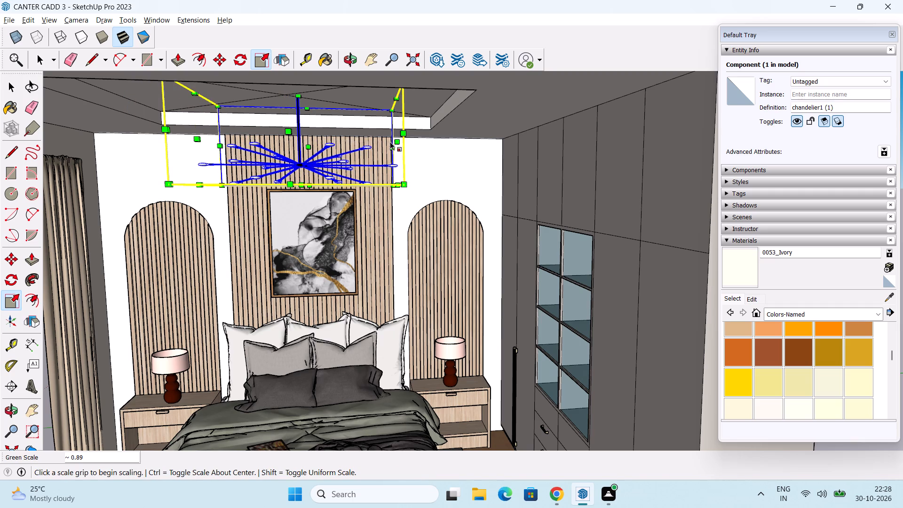
left_click(397, 142)
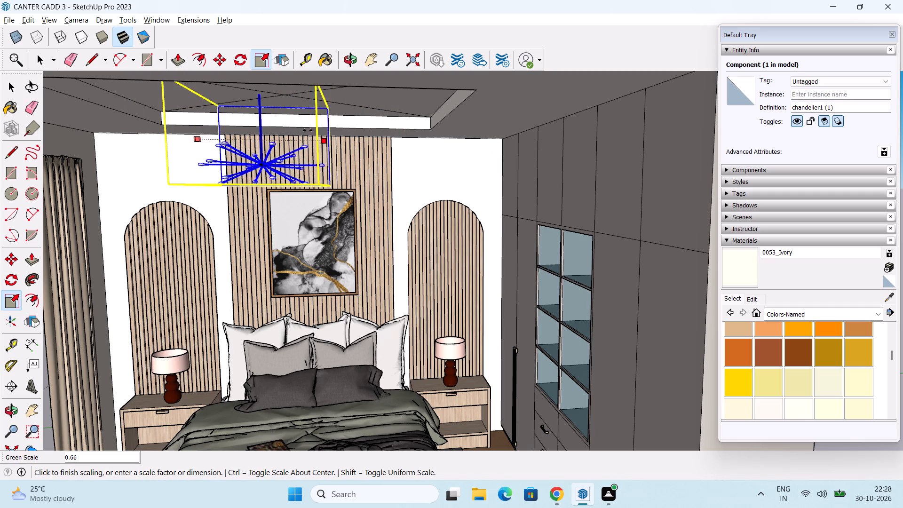
left_click(301, 129)
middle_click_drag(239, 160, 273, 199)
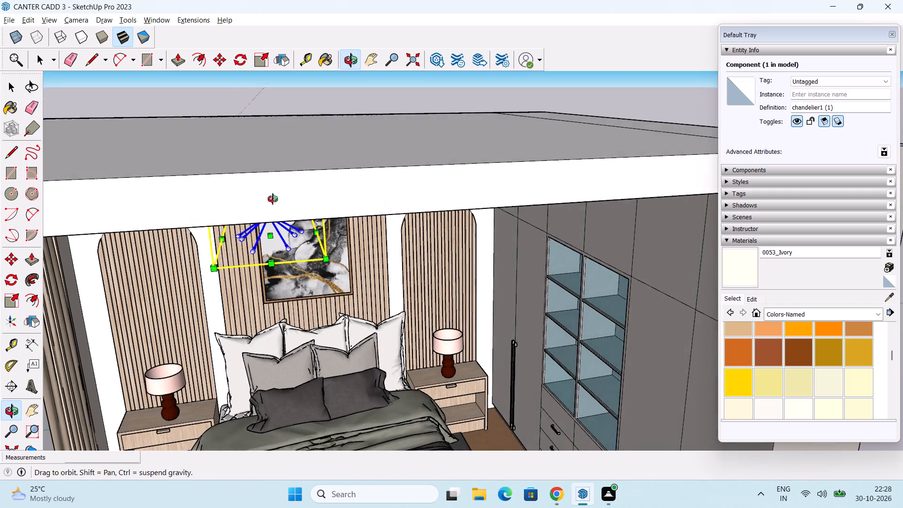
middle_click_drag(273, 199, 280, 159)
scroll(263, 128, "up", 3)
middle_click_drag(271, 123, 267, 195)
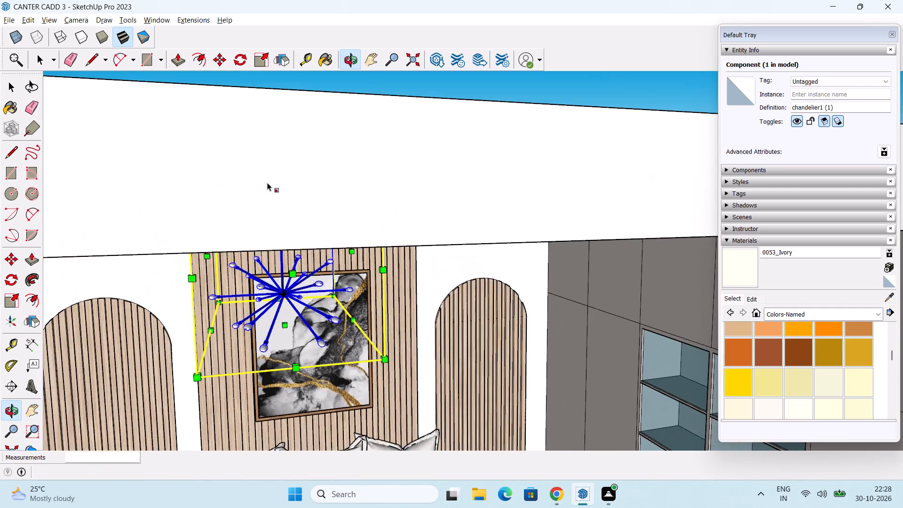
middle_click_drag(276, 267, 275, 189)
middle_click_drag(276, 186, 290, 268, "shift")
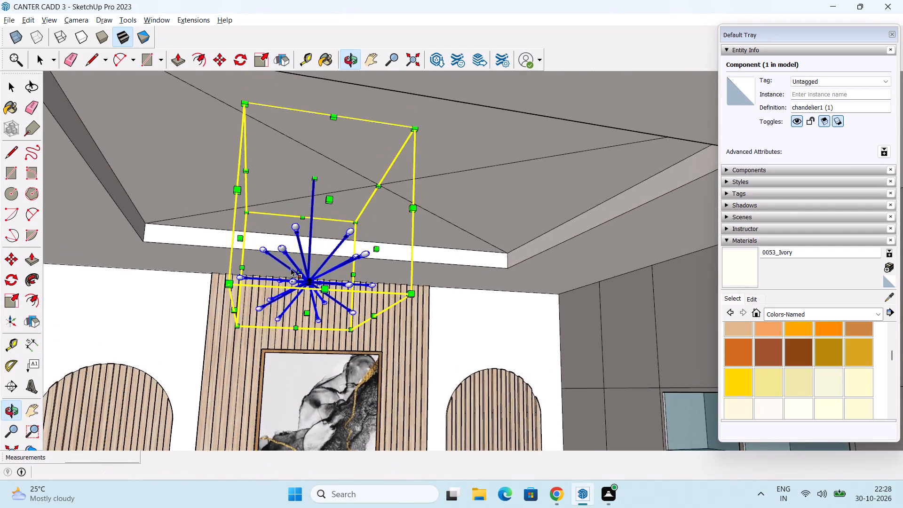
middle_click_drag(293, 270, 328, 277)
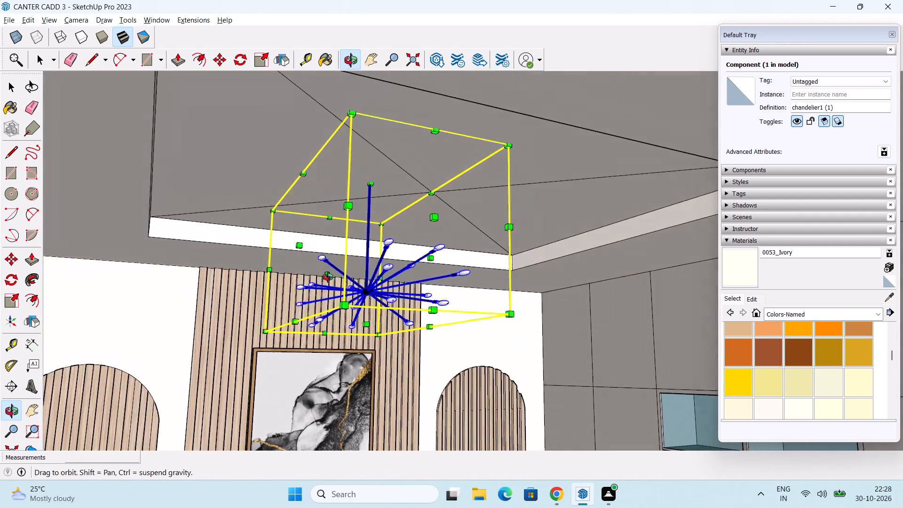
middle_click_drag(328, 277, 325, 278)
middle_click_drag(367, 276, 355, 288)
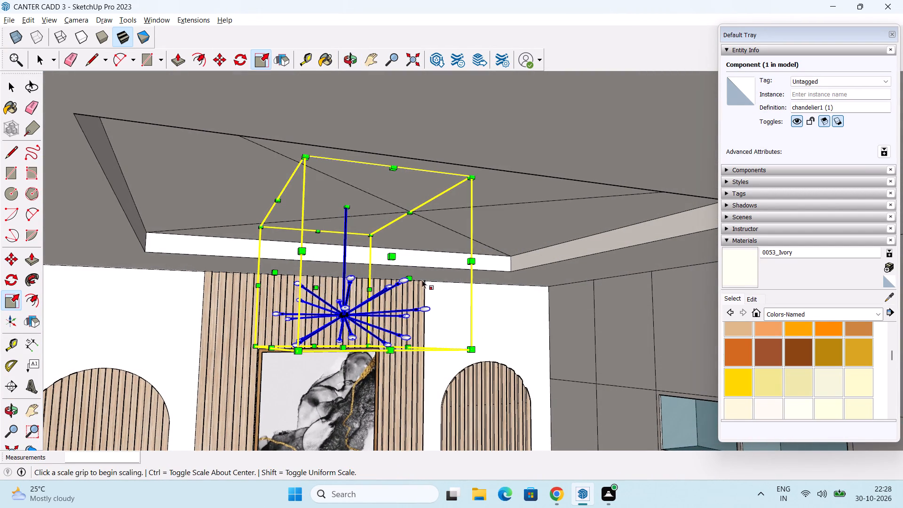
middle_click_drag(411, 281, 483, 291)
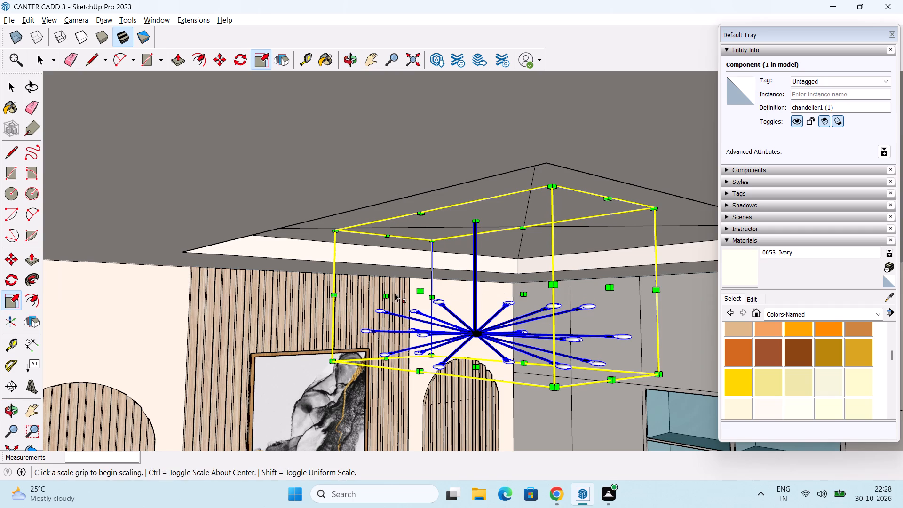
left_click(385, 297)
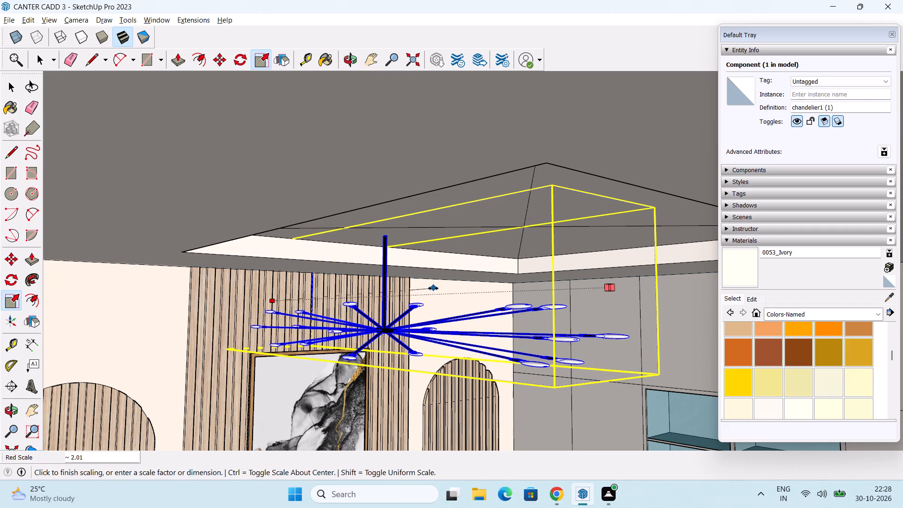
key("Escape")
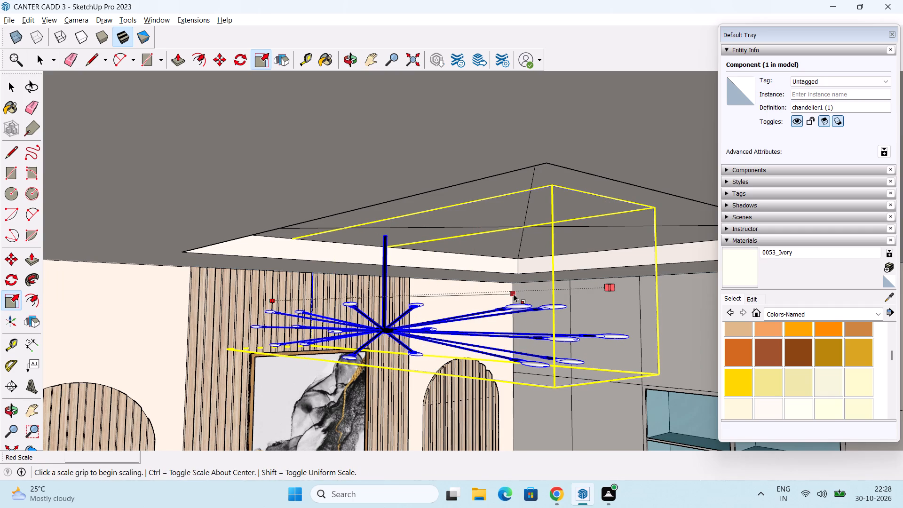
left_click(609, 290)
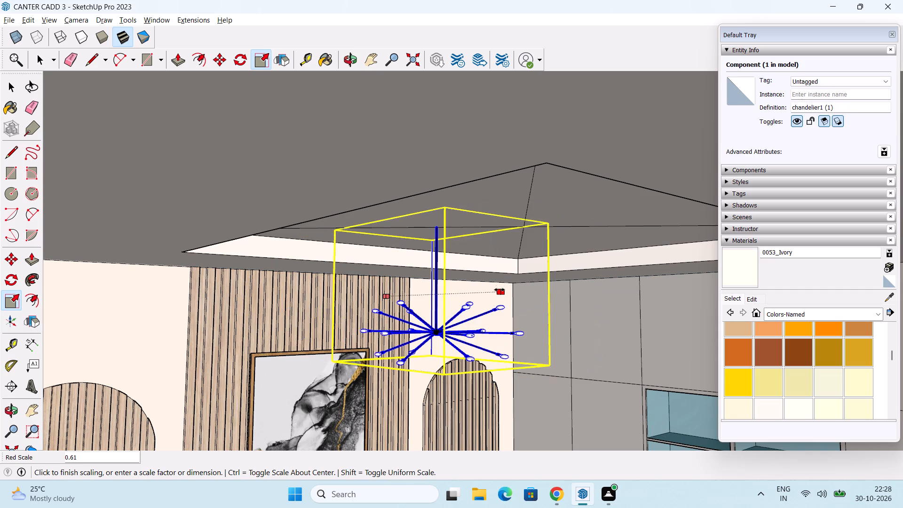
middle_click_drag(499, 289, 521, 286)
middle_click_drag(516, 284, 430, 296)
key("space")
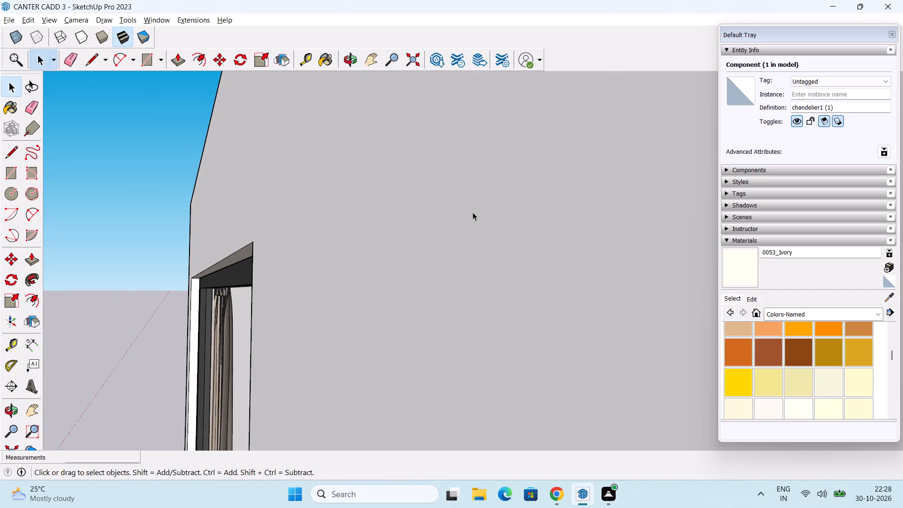
Scale the starburst chandelier down along the red axis only, making its spread roughly even in both horizontal directions.
middle_click_drag(515, 256, 271, 309, "shift")
scroll(308, 247, "down", 4)
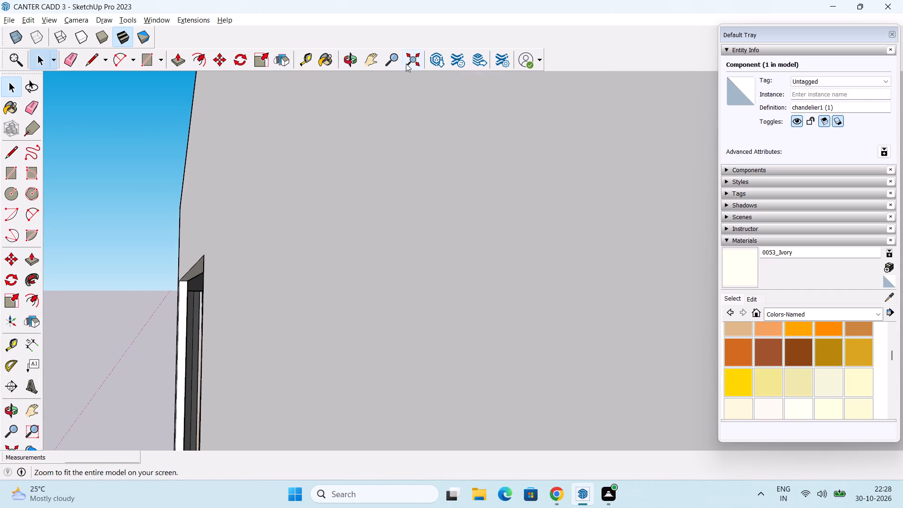
left_click(406, 63)
middle_click_drag(510, 230, 470, 270)
scroll(467, 222, "up", 6)
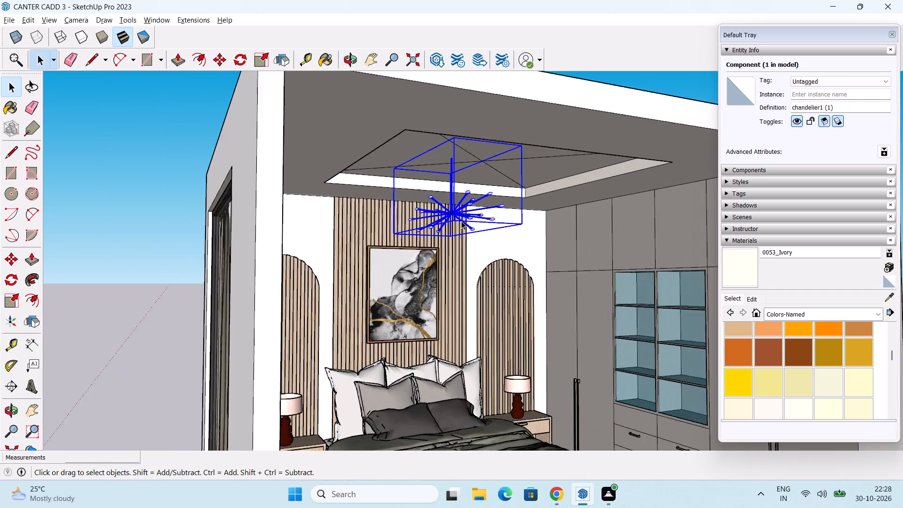
scroll(461, 221, "up", 4)
middle_click_drag(446, 245, 455, 267)
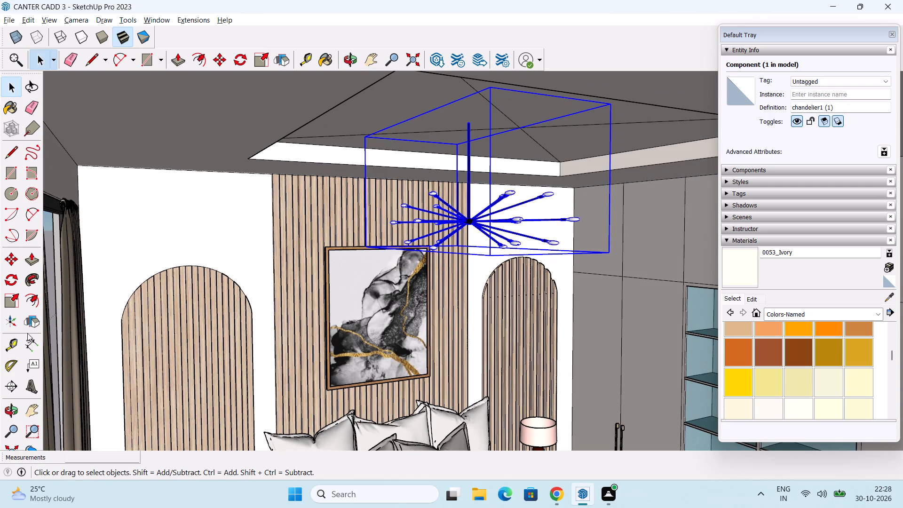
left_click(15, 310)
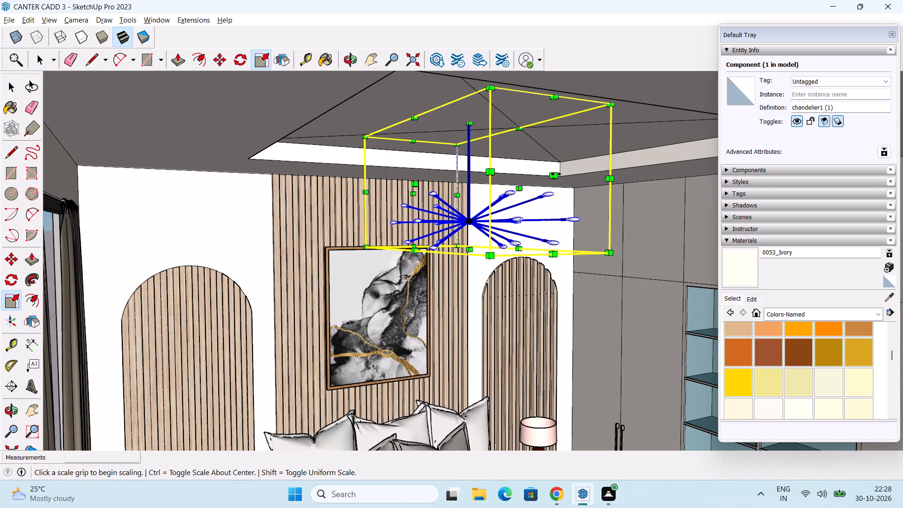
left_click(413, 194)
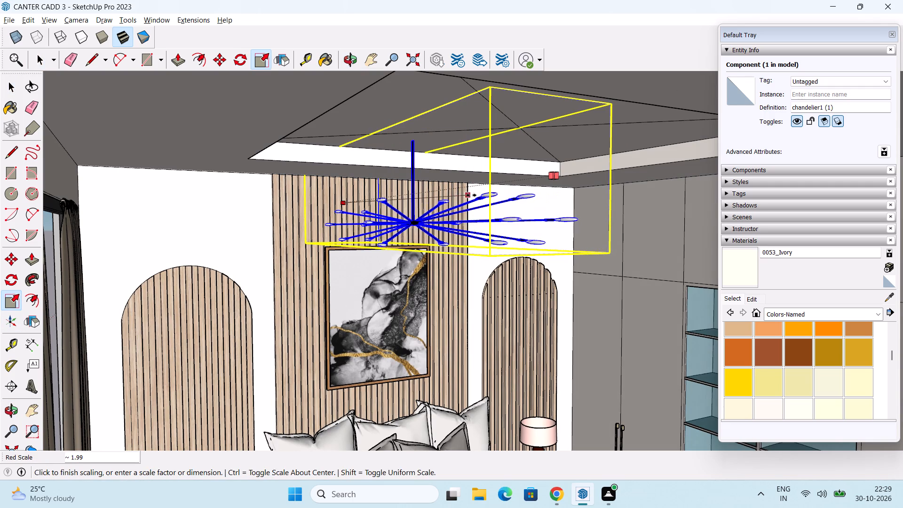
left_click(476, 195)
Move the starburst chandelier by its rod top about 1' 4 1/4" to the crossing of the ceiling recess diagonals.
middle_click_drag(531, 222, 550, 268)
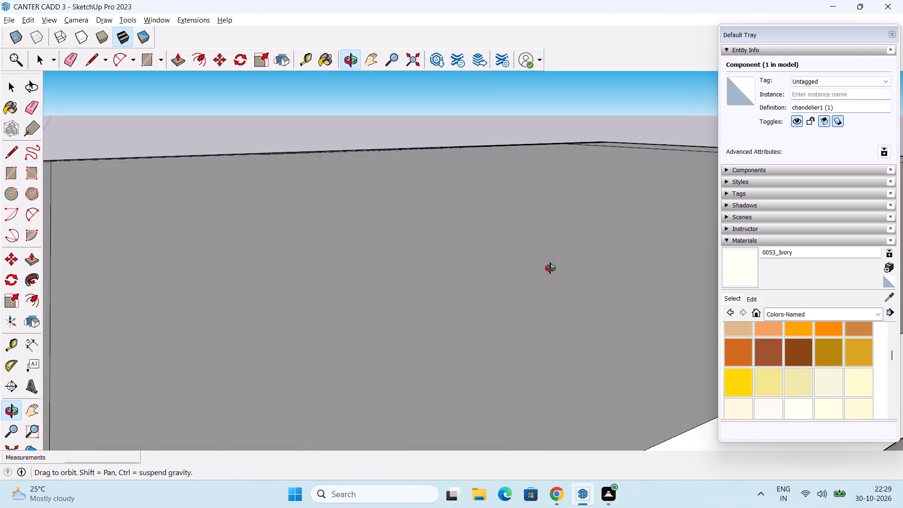
middle_click_drag(550, 268, 493, 207)
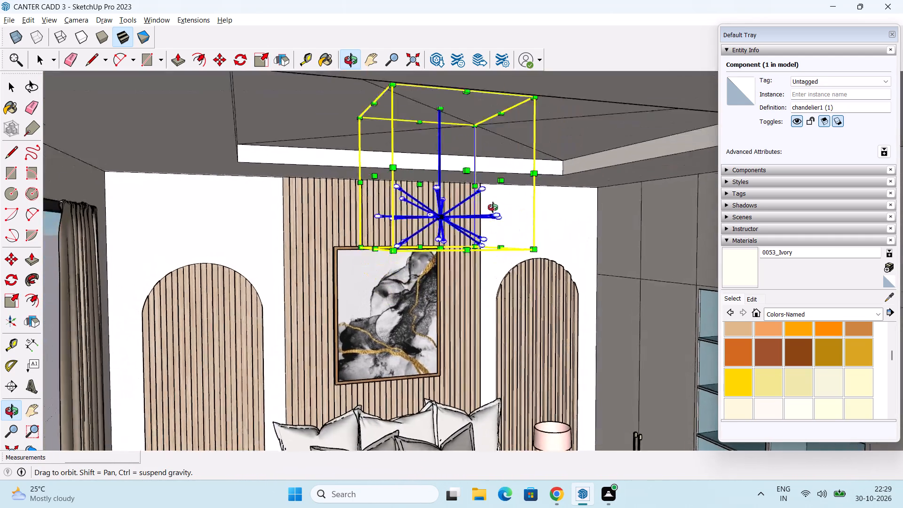
middle_click_drag(493, 207, 481, 210)
middle_click_drag(487, 197, 486, 235, "shift")
scroll(437, 190, "up", 5)
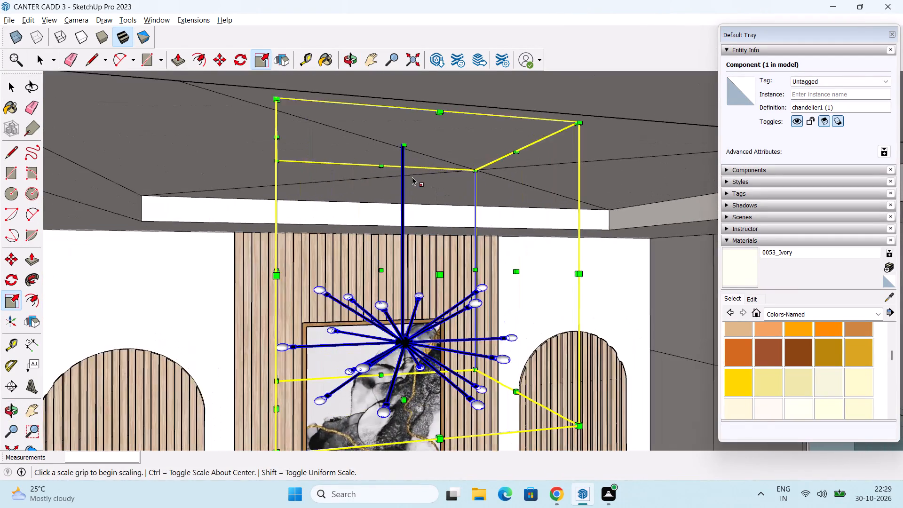
scroll(412, 177, "up", 1)
key("space")
scroll(403, 150, "up", 2)
left_click(396, 136)
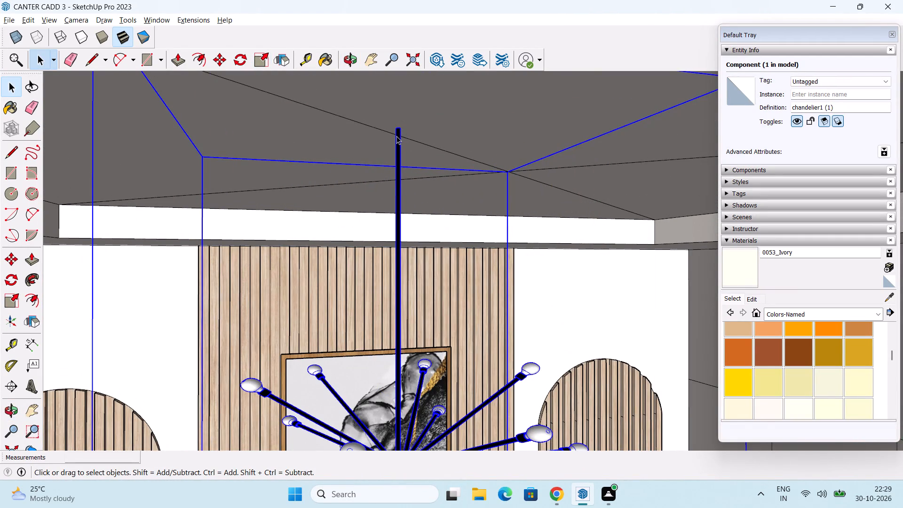
key("m")
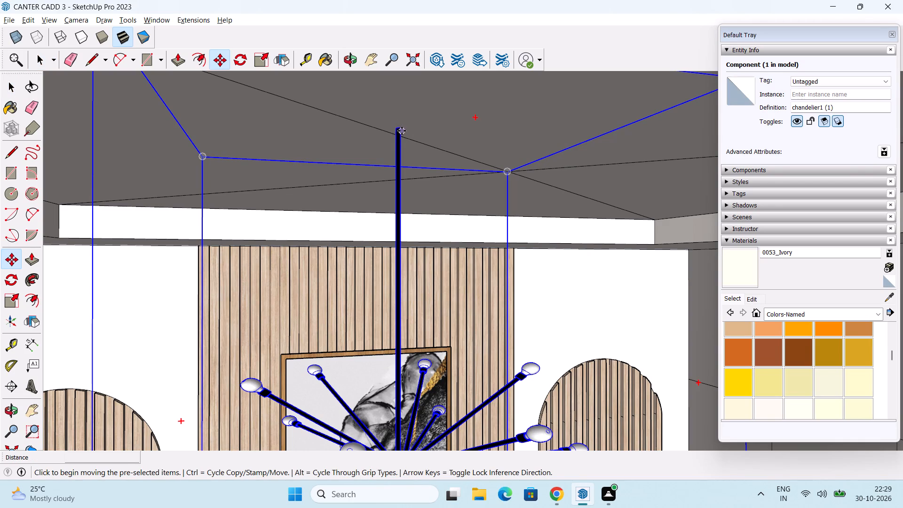
left_click(402, 130)
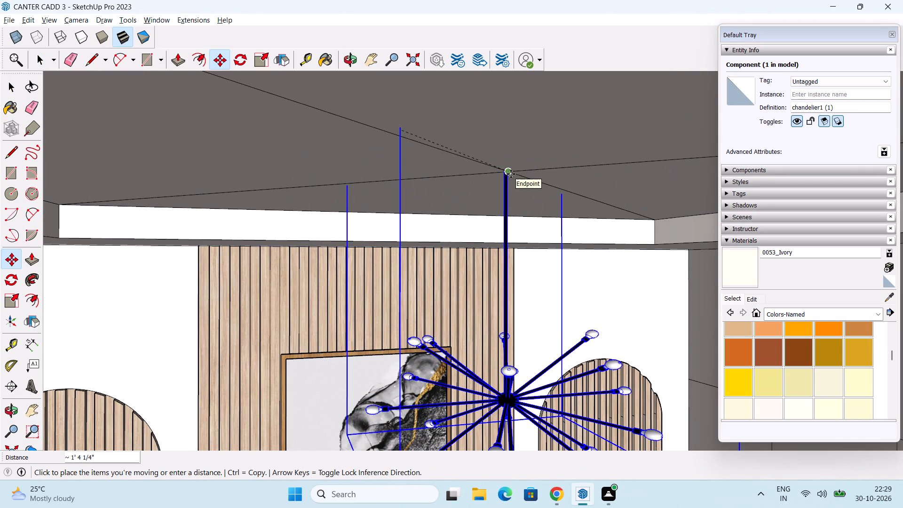
left_click(511, 174)
Fine-tune the starburst chandelier with small moves, ending with about 7/16" to snap its rod top to the diagonals' crossing, and deselect it.
scroll(507, 175, "down", 4)
middle_click_drag(504, 190, 546, 145)
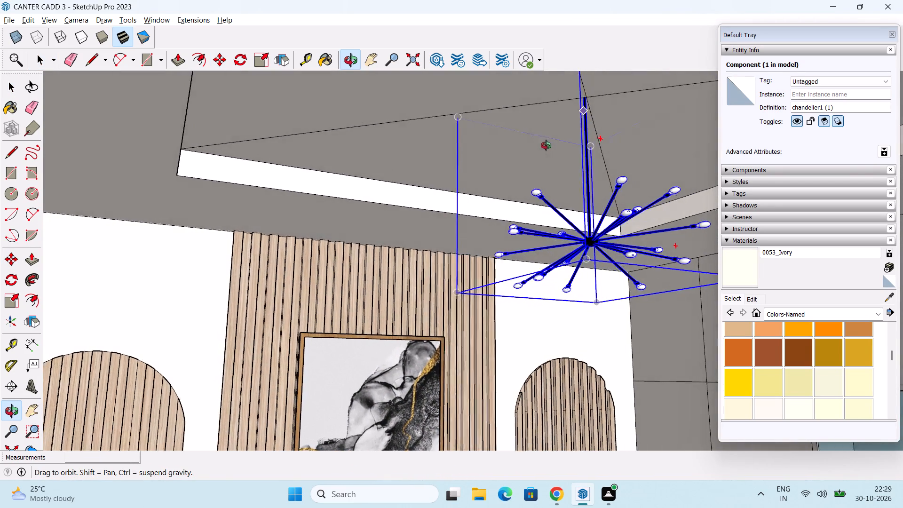
middle_click_drag(546, 145, 533, 143)
scroll(534, 129, "up", 4)
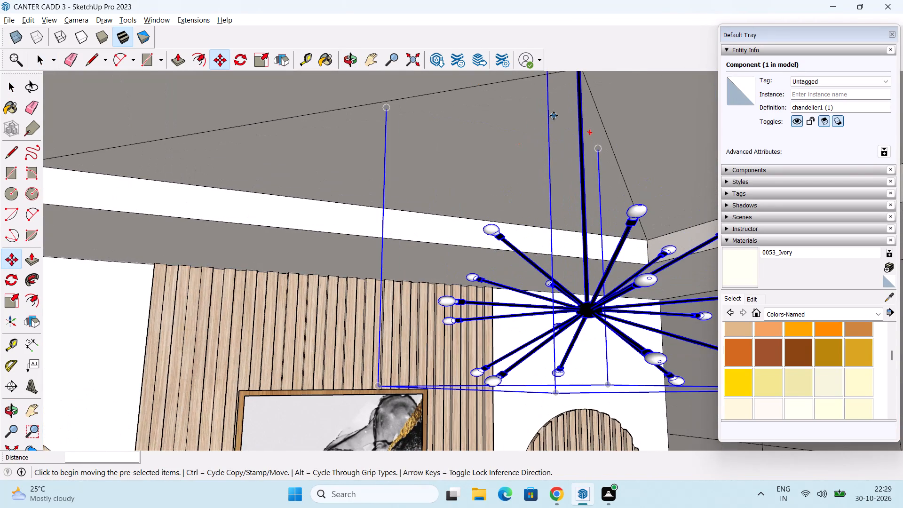
middle_click_drag(554, 116, 511, 195, "shift")
scroll(545, 166, "up", 10)
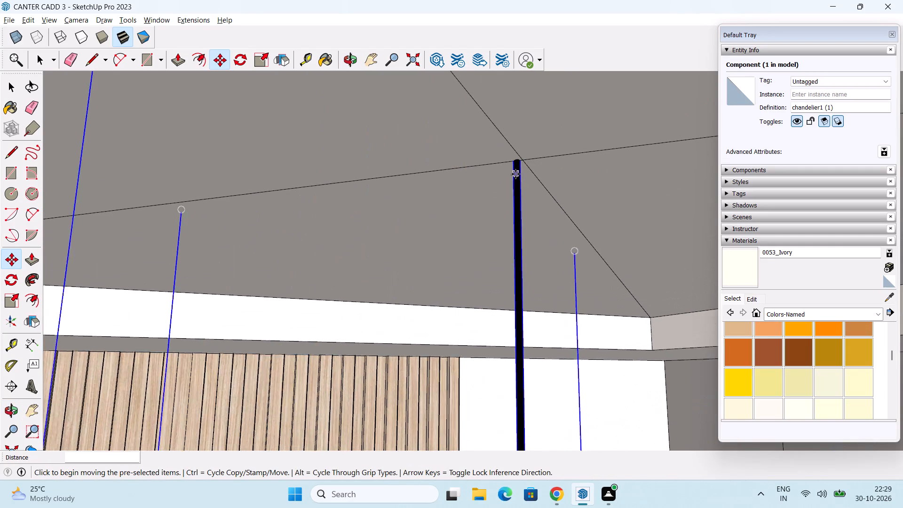
scroll(515, 174, "up", 7)
left_click(519, 141)
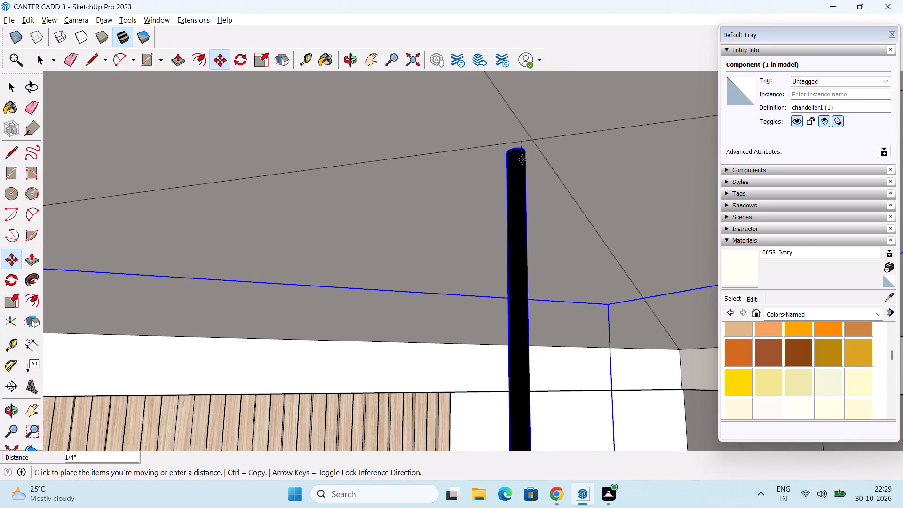
left_click(532, 156)
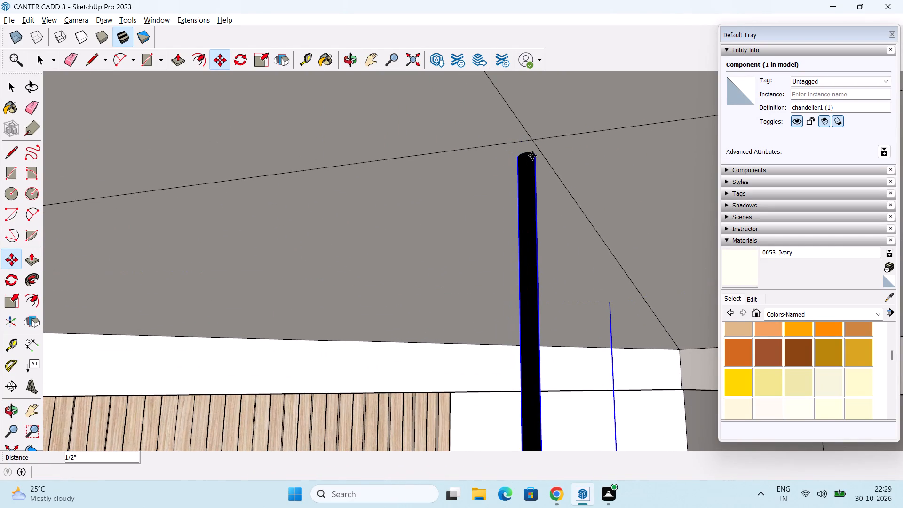
scroll(545, 156, "up", 6)
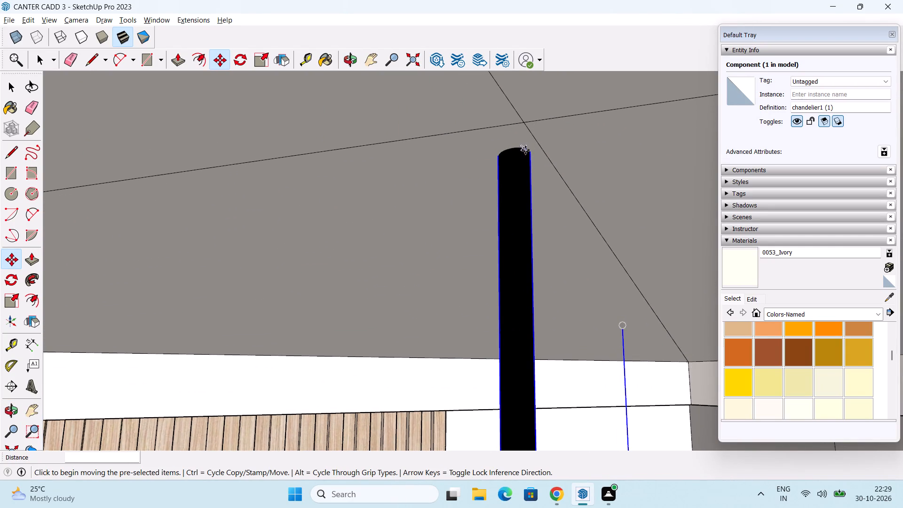
left_click(523, 151)
left_click(525, 178)
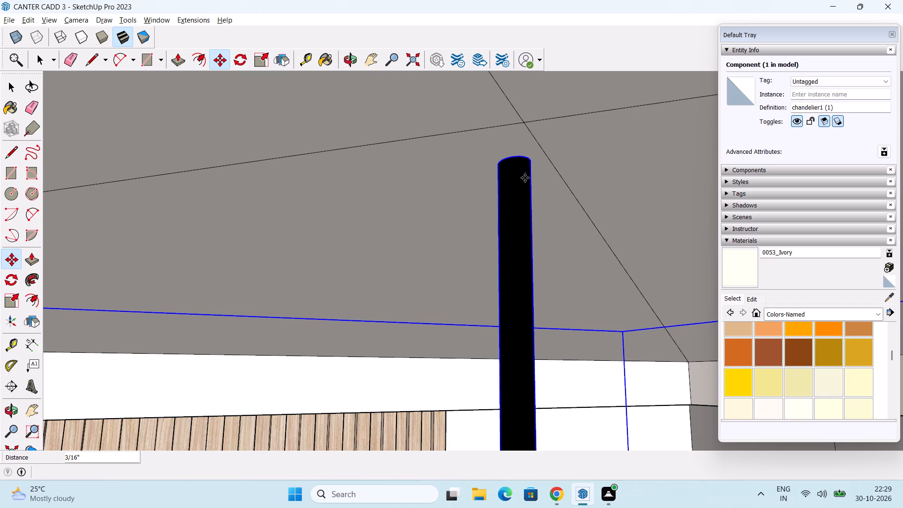
left_click(515, 159)
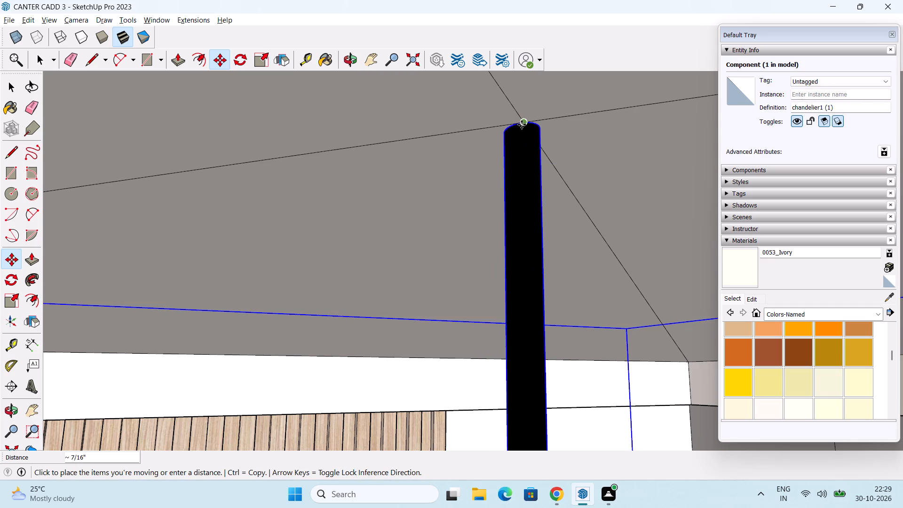
left_click(518, 123)
scroll(519, 148, "down", 20)
scroll(519, 148, "down", 6)
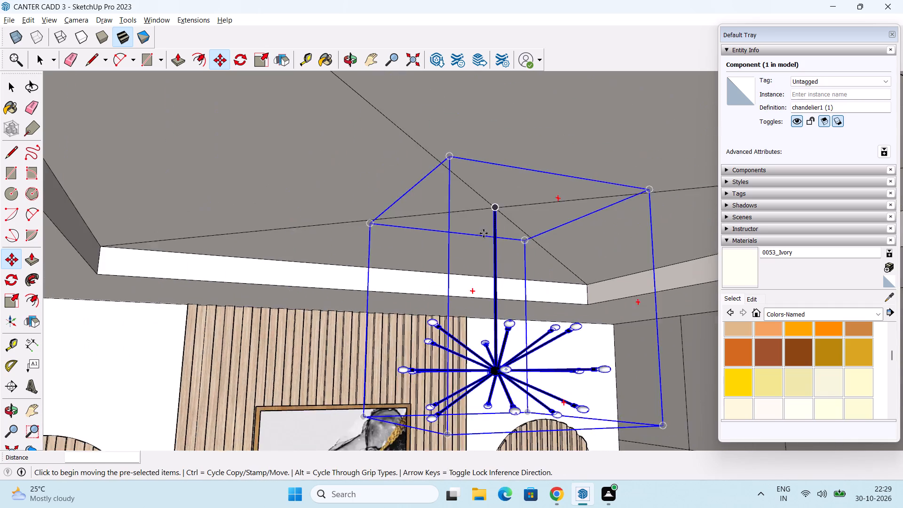
scroll(483, 233, "down", 14)
key("space")
left_click_drag(211, 338, 216, 334)
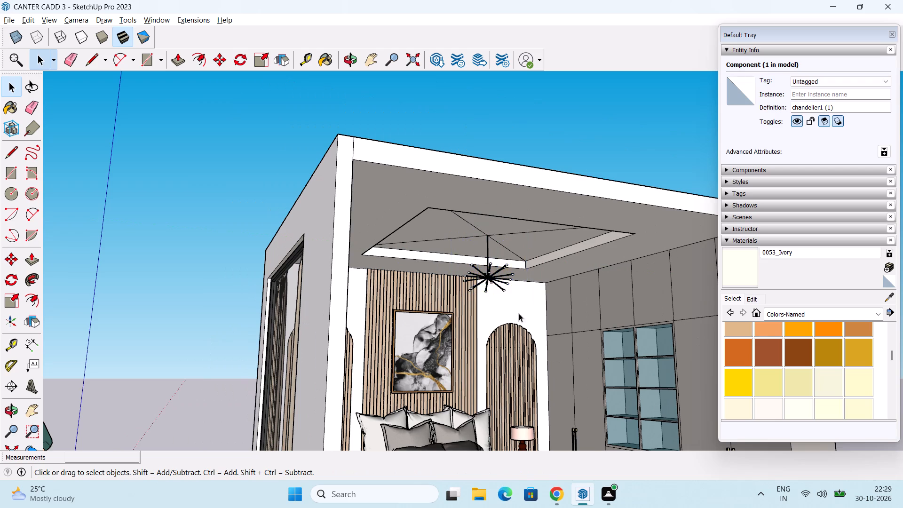
Erase the diagonal construction lines across the ceiling recess face above the starburst chandelier.
middle_click_drag(521, 285, 442, 286)
scroll(442, 268, "down", 1)
scroll(440, 262, "up", 2)
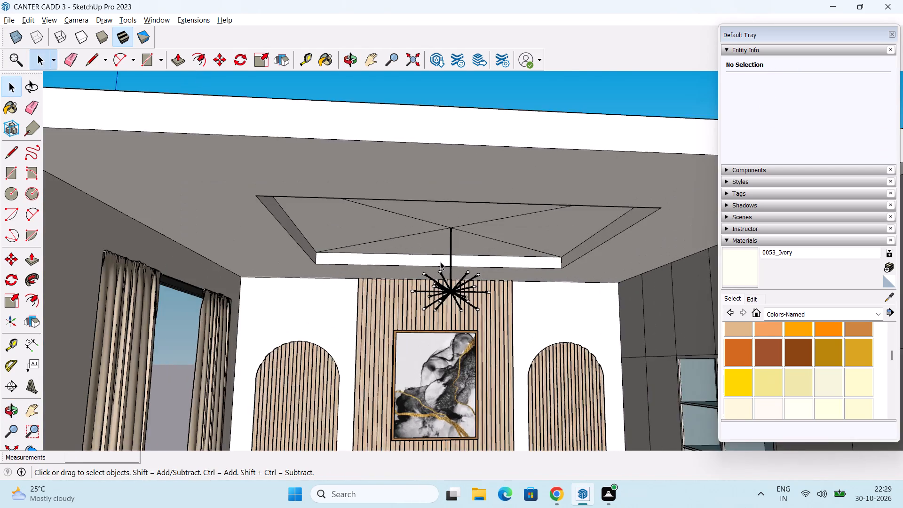
scroll(440, 262, "up", 6)
middle_click_drag(428, 268, 453, 230)
key("e")
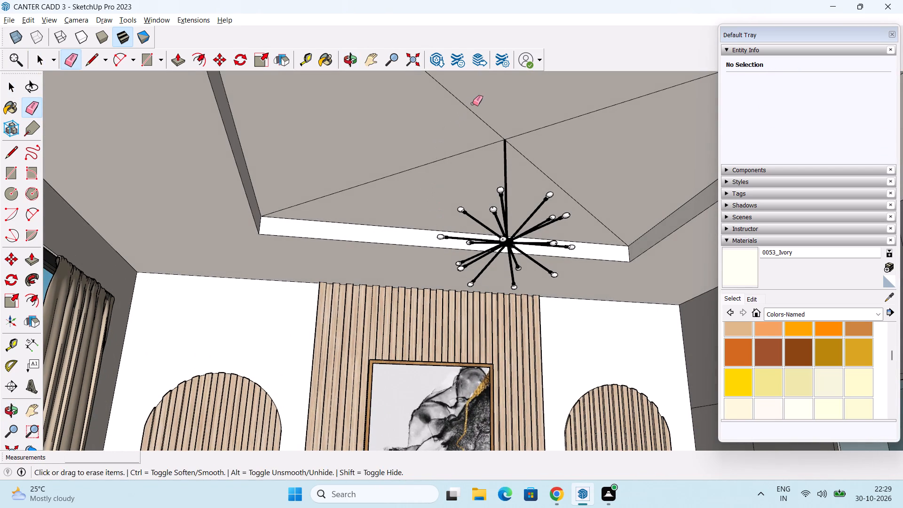
left_click_drag(474, 99, 448, 161)
left_click_drag(583, 104, 585, 147)
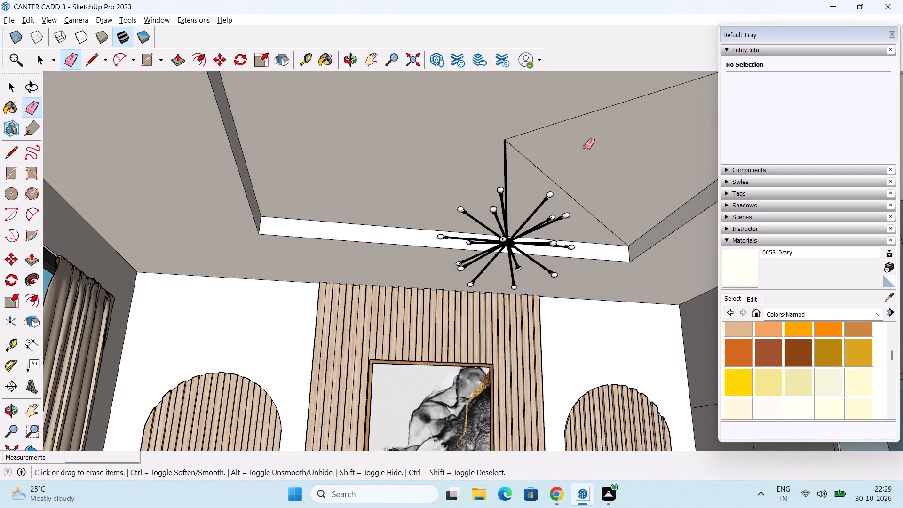
left_click_drag(585, 147, 576, 212)
scroll(575, 204, "down", 12)
key("space")
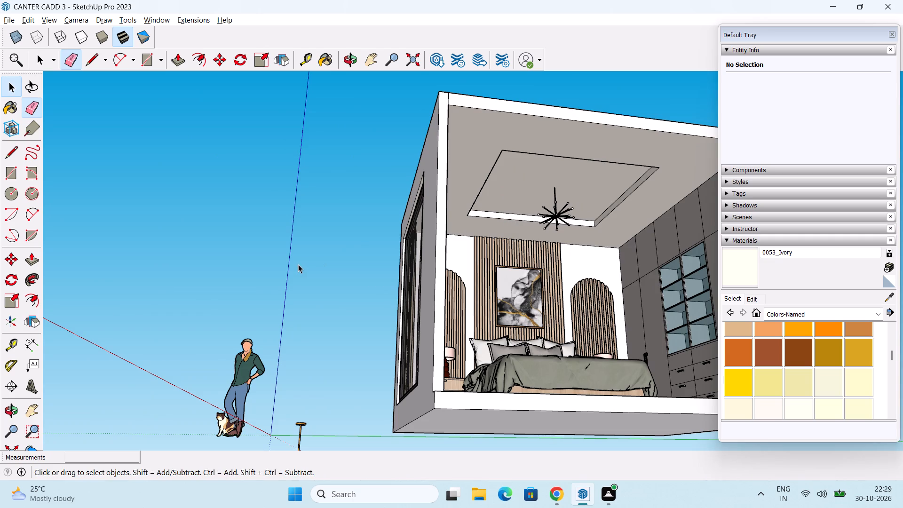
Examine the furnished bedroom from several angles, checking the chandelier, ceiling recess, curtains, bed, wardrobe and floor.
middle_click_drag(300, 263, 234, 340)
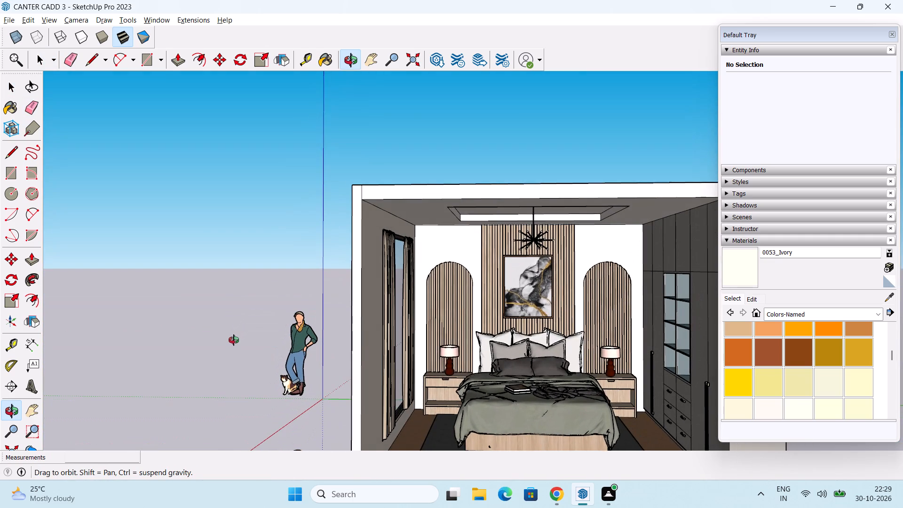
middle_click_drag(234, 340, 270, 282)
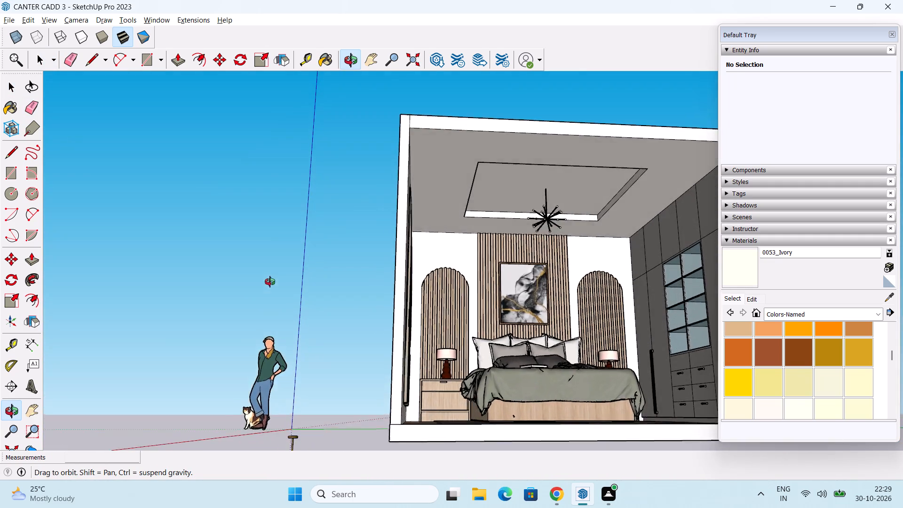
middle_click_drag(270, 282, 256, 363)
middle_click_drag(395, 387, 379, 265, "shift")
middle_click_drag(412, 284, 334, 274)
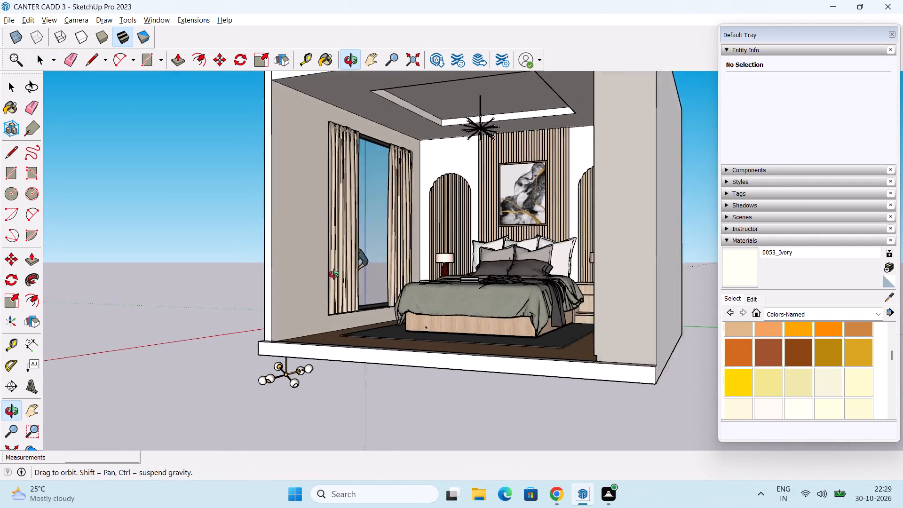
middle_click_drag(334, 274, 382, 314)
middle_click_drag(501, 305, 630, 346)
middle_click_drag(630, 337, 540, 287, "shift")
middle_click_drag(538, 319, 494, 292)
scroll(491, 239, "up", 2)
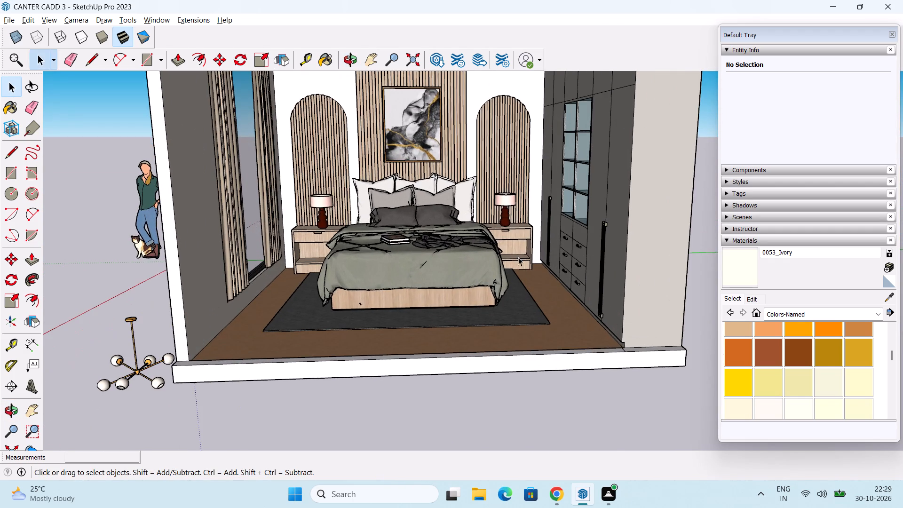
middle_click_drag(518, 257, 508, 281)
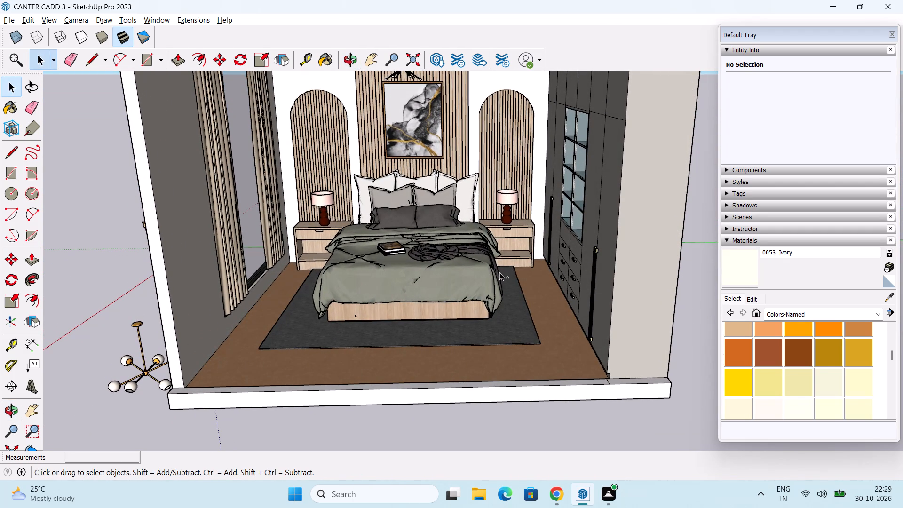
Save the bedroom model.
key("ctrl+s")
key("ctrl+s")
key("ctrl+s")
key("ctrl+s")
key("ctrl+s")
key("ctrl+s")
key("ctrl+s")
key("ctrl+s")
key("ctrl+s")
key("ctrl+s")
key("ctrl+s")
key("ctrl+s")
key("ctrl+s")
key("ctrl+s")
key("ctrl+s")
Switch to the 3D Warehouse chandelier models page in Google Chrome.
key("alt+Tab")
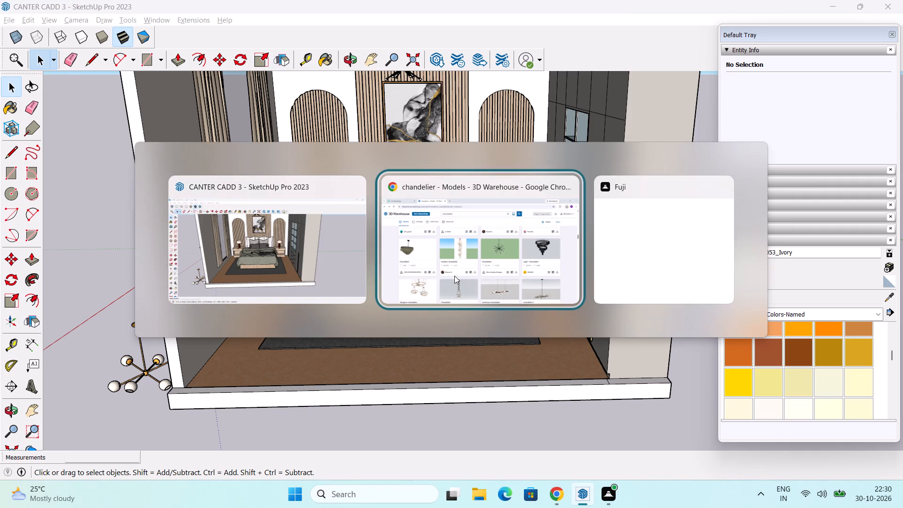
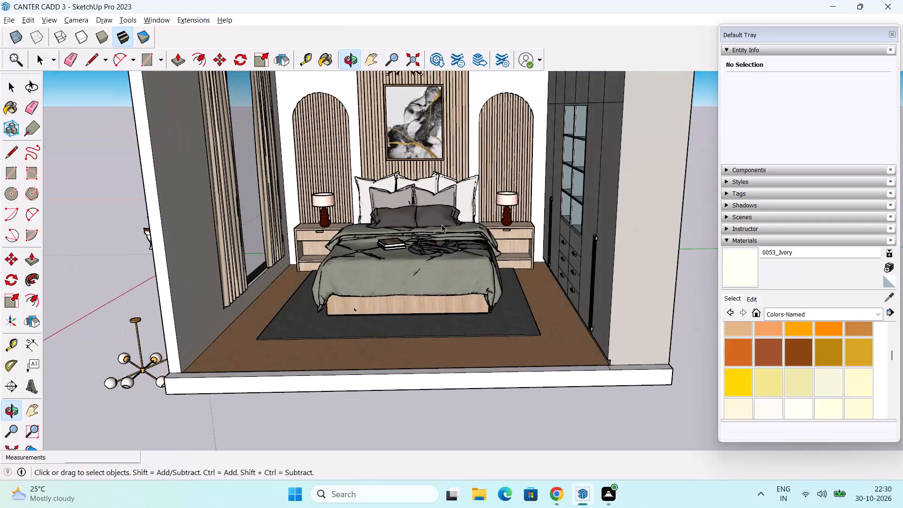
Delete the spare globe chandelier lying outside the bedroom, beside the room's front corner.
scroll(443, 222, "down", 2)
middle_click_drag(444, 220, 446, 245, "shift")
left_click(206, 361)
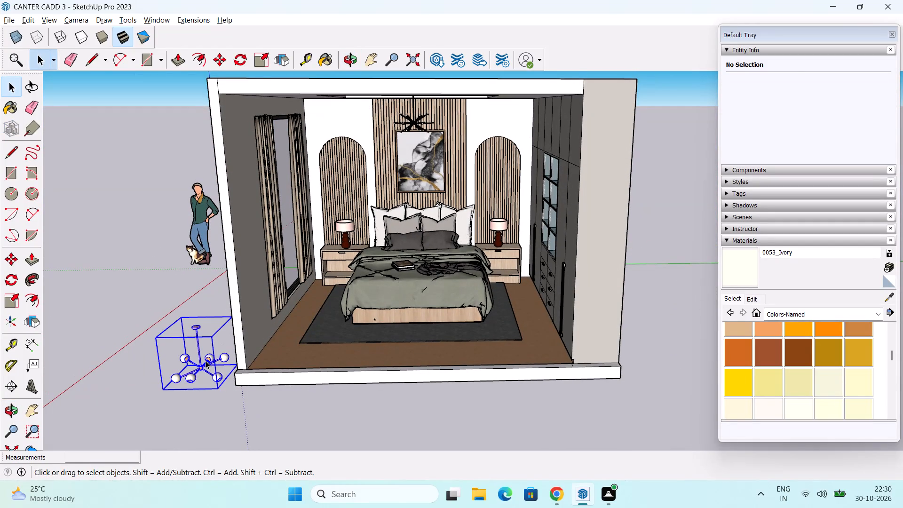
key("Delete")
Examine the furnished bedroom from the open front, including the ceiling recess, pendant light, bed wall, curtains and wardrobe.
middle_click_drag(272, 326, 245, 305)
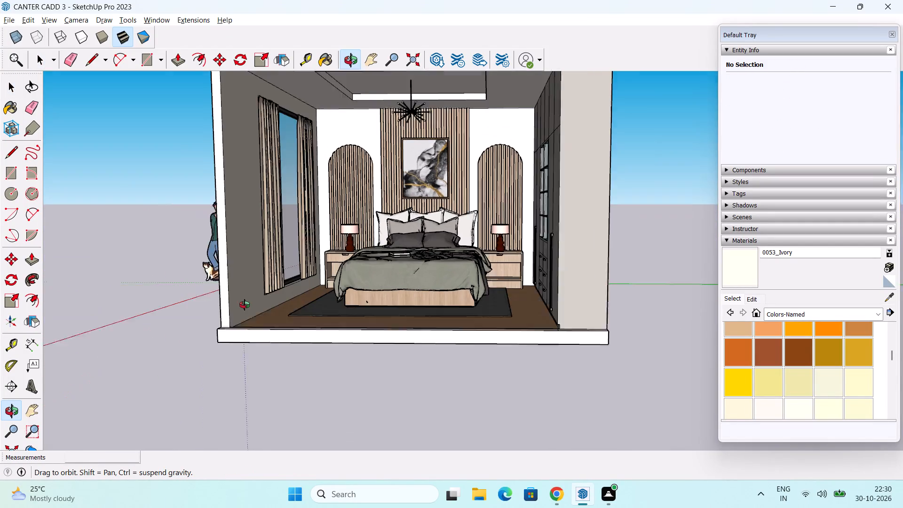
middle_click_drag(245, 305, 243, 309)
scroll(274, 269, "down", 1)
middle_click_drag(284, 256, 287, 314)
middle_click_drag(307, 328, 362, 299)
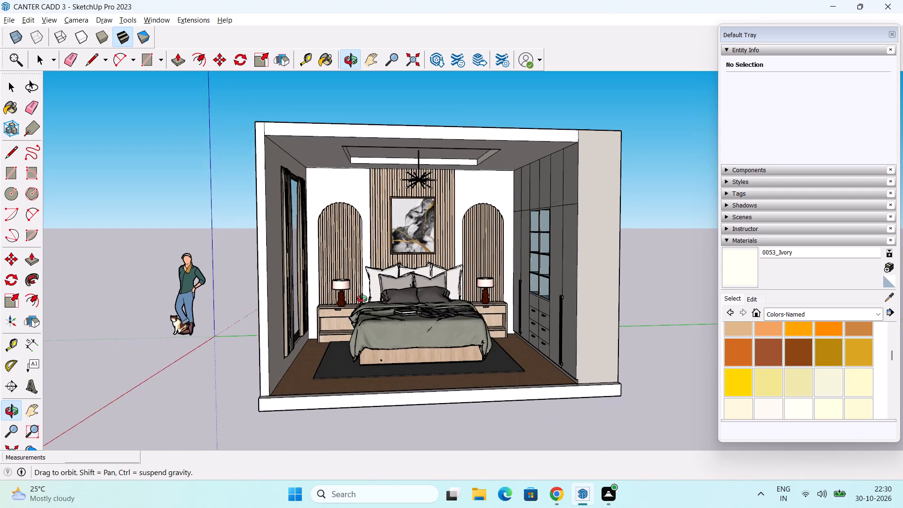
middle_click_drag(362, 299, 353, 302)
scroll(341, 271, "up", 2)
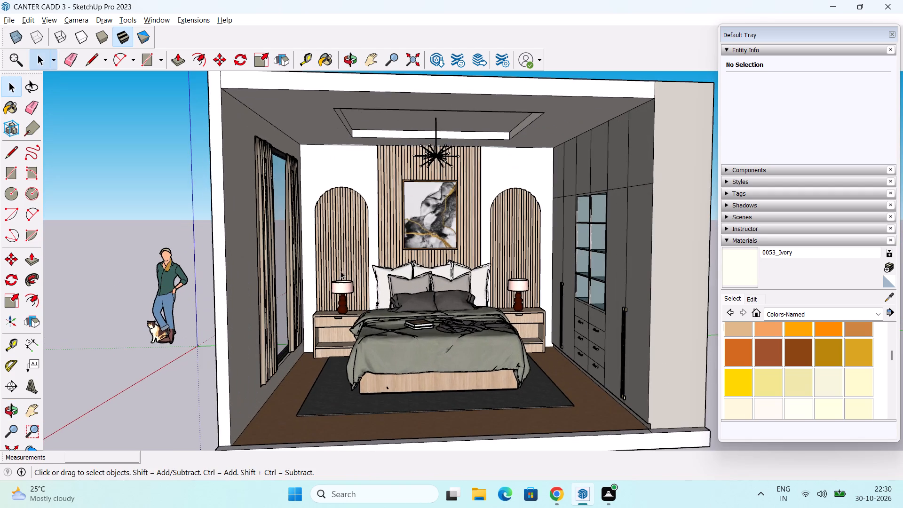
middle_click_drag(366, 279, 344, 286)
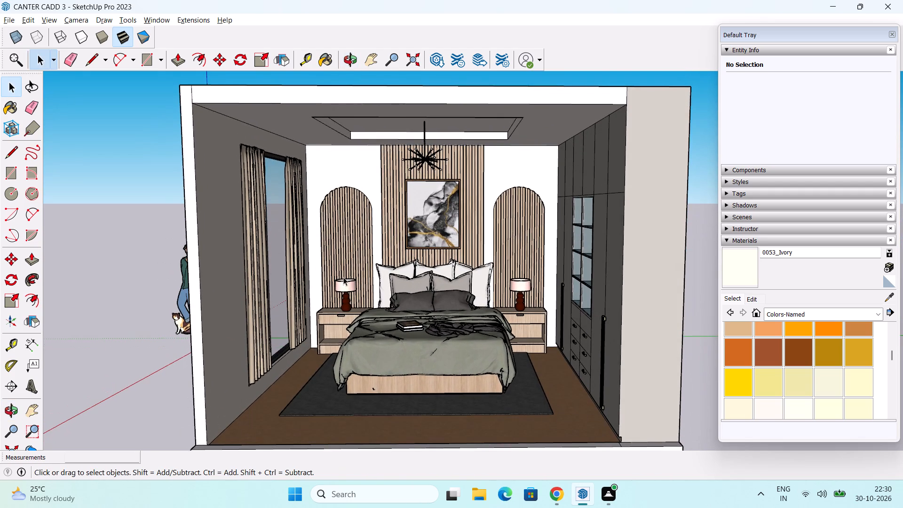
scroll(343, 277, "up", 3)
middle_click_drag(343, 277, 343, 277)
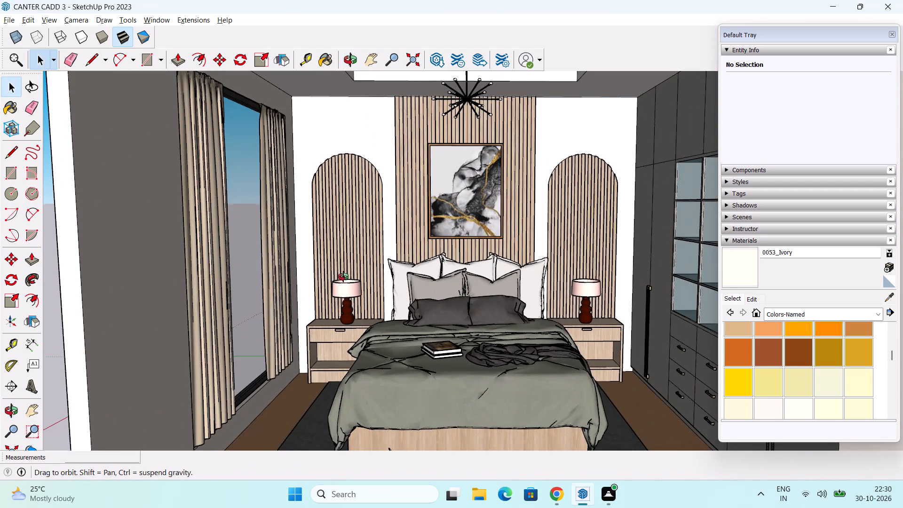
middle_click_drag(343, 277, 343, 268)
middle_click_drag(358, 250, 347, 282, "shift")
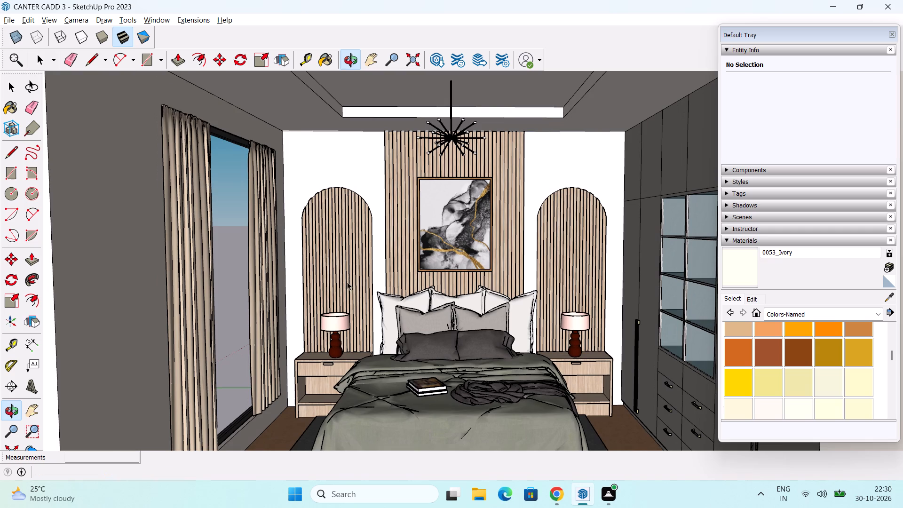
scroll(348, 275, "down", 1)
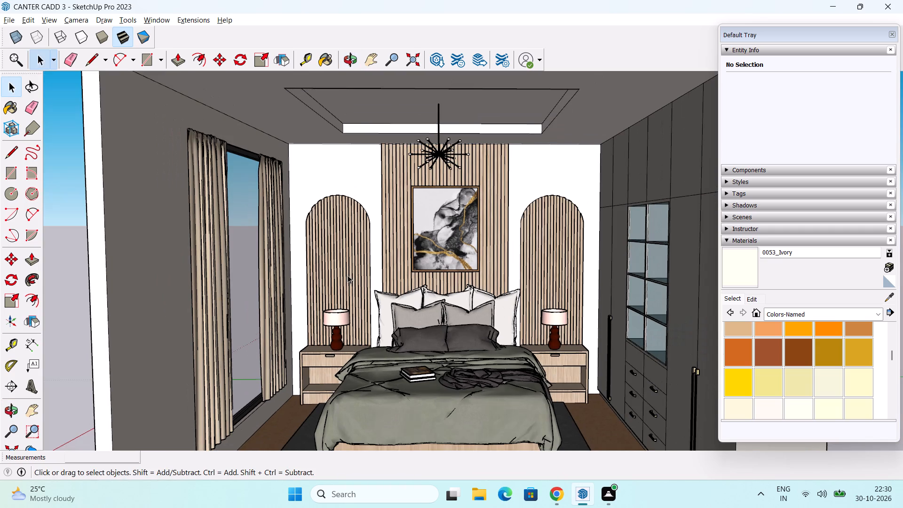
Save the bedroom model under its existing file name.
key("ctrl+s")
key("ctrl+s")
key("ctrl+s")
key("ctrl+s")
key("ctrl+s")
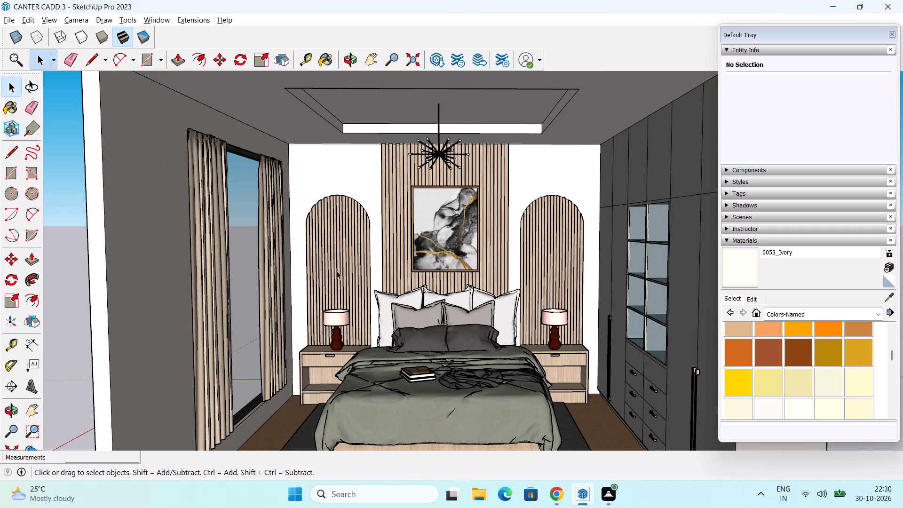